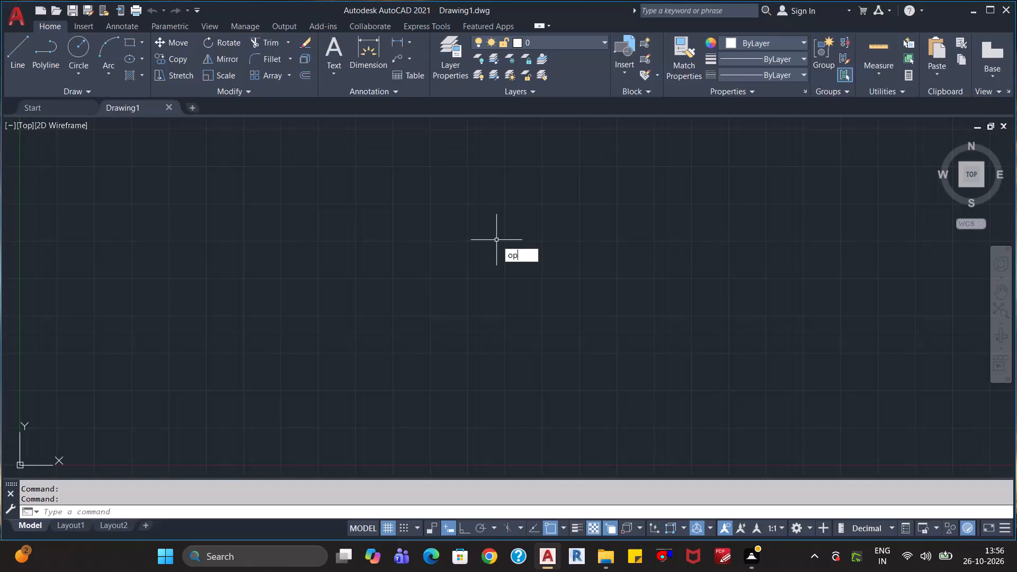
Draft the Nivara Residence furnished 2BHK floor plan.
Open the program options and review the file save and safety settings.
{"action": "type", "text": "tions"}
{"action": "key", "text": "Return"}
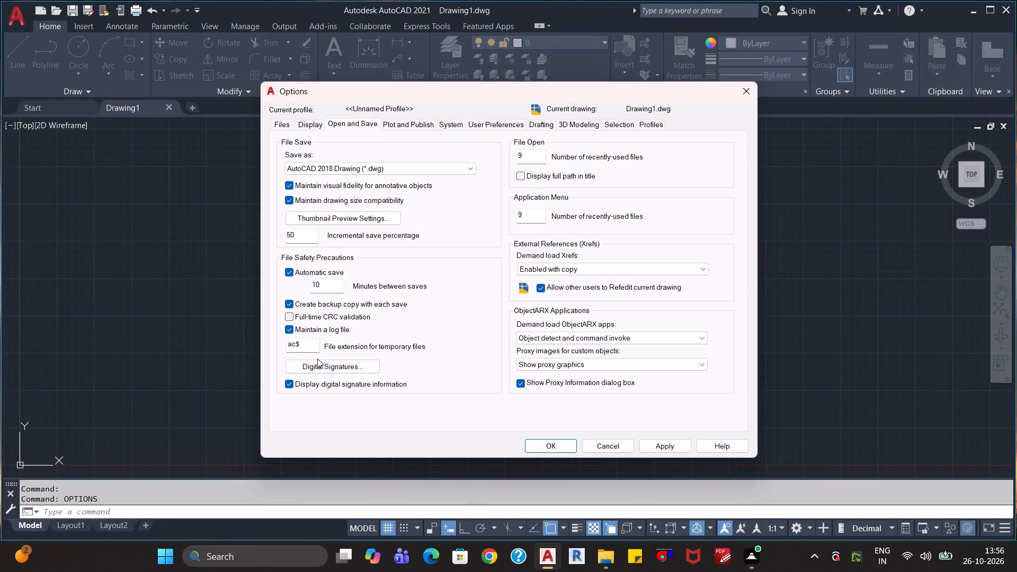
{"action": "left_click", "coordinate": [567, 446]}
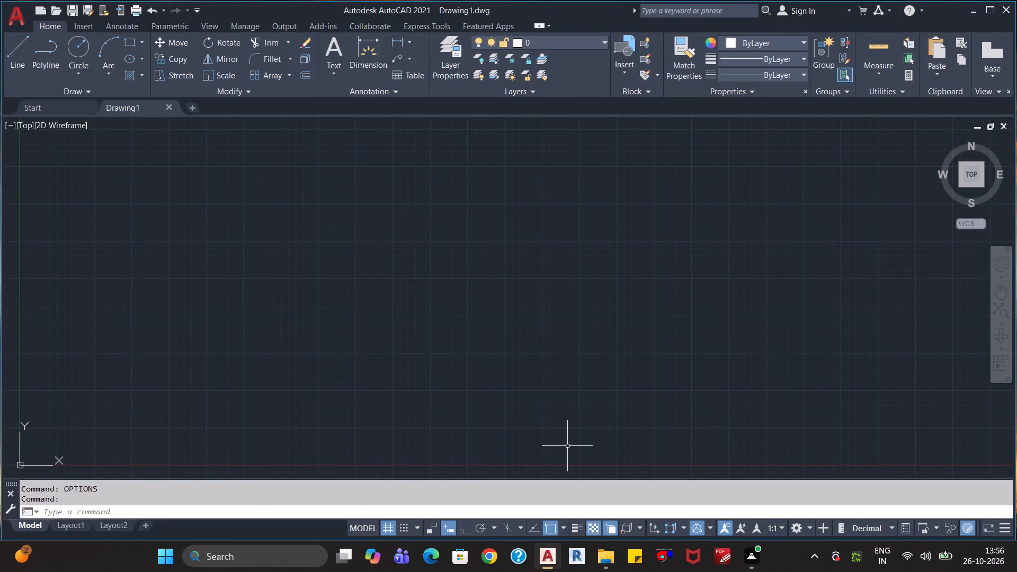
Set the drawing units to Engineering length type with a precision of 0'-0.0".
{"action": "type", "text": "un"}
{"action": "key", "text": "Return"}
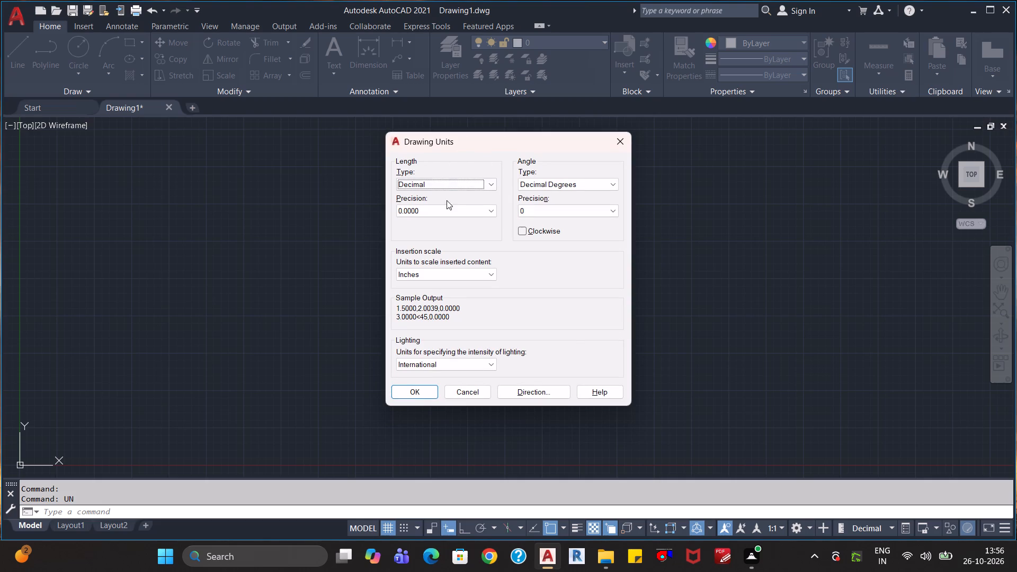
{"action": "left_click", "coordinate": [447, 191]}
{"action": "left_click", "coordinate": [448, 185]}
{"action": "left_click", "coordinate": [438, 210]}
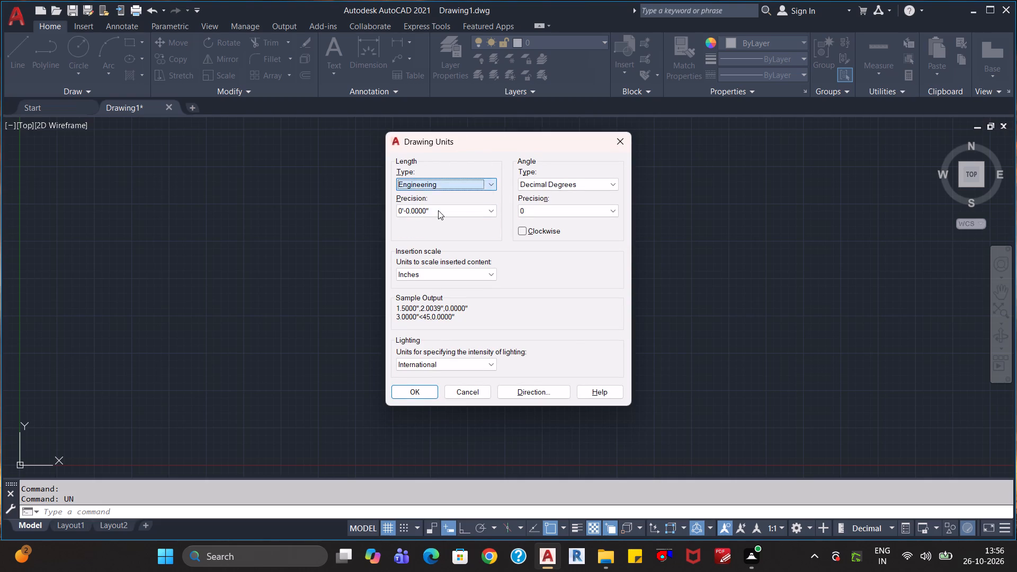
{"action": "left_click", "coordinate": [440, 210]}
{"action": "left_click", "coordinate": [431, 229]}
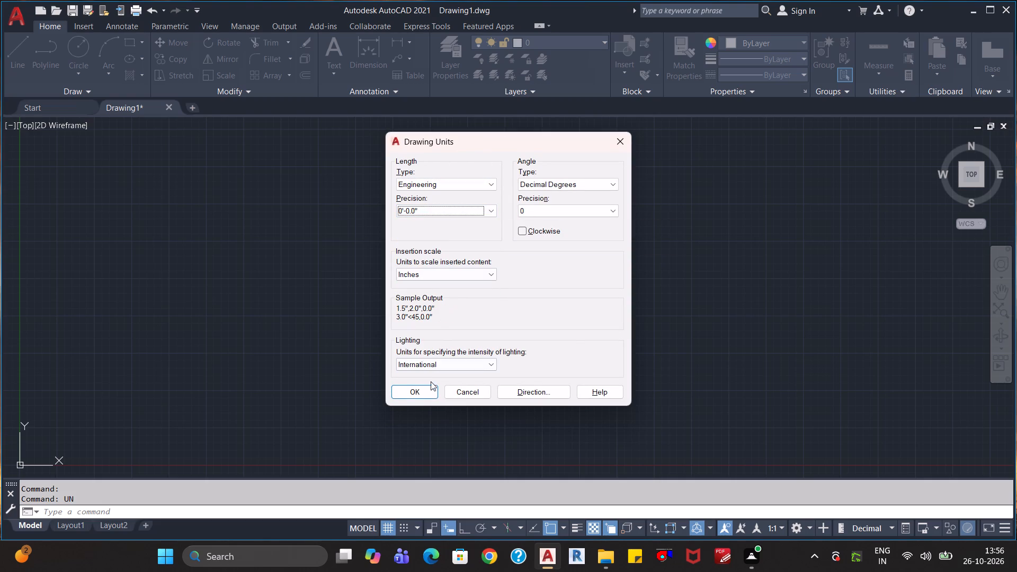
{"action": "left_click", "coordinate": [421, 395]}
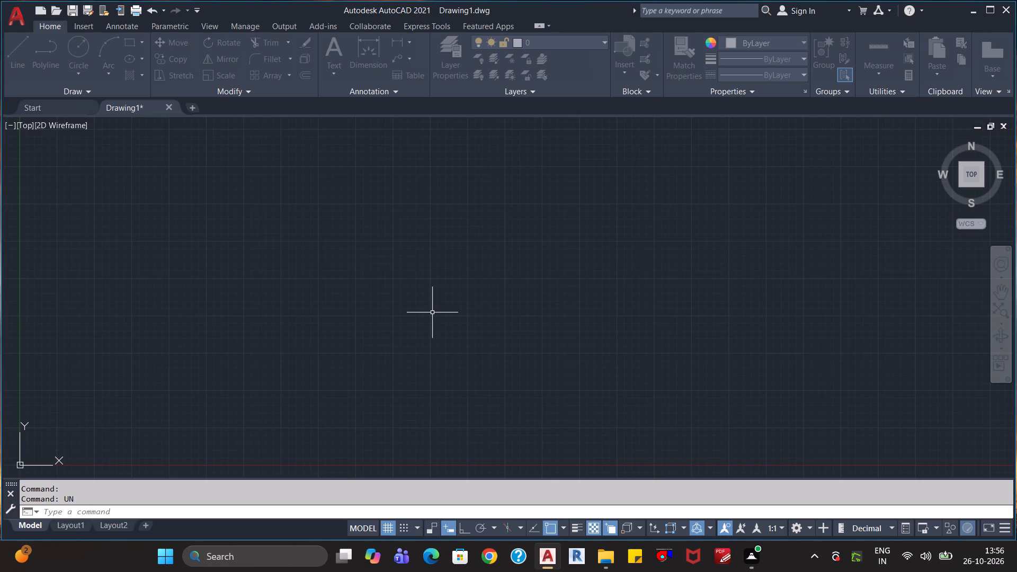
Modify the Standard dimension style's primary units to Engineering format with 0'-0.0" precision.
{"action": "key", "text": "d"}
{"action": "key", "text": "Return"}
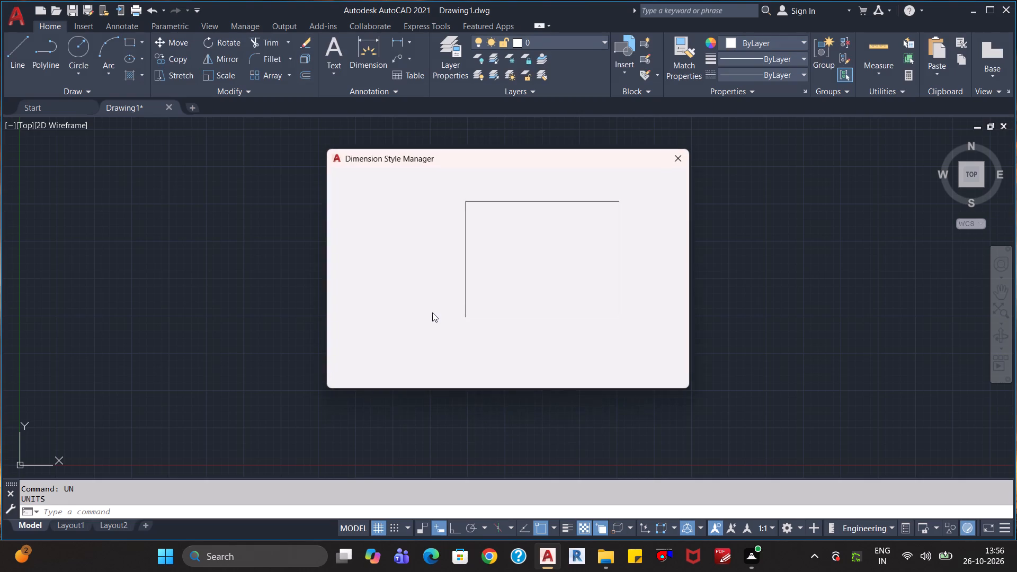
{"action": "left_click", "coordinate": [663, 252]}
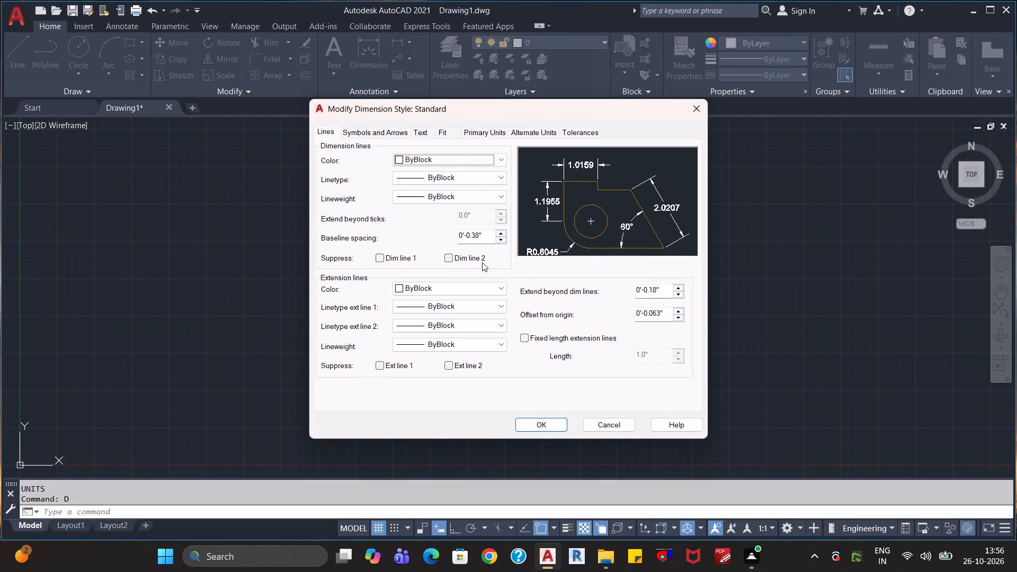
{"action": "left_click", "coordinate": [490, 132]}
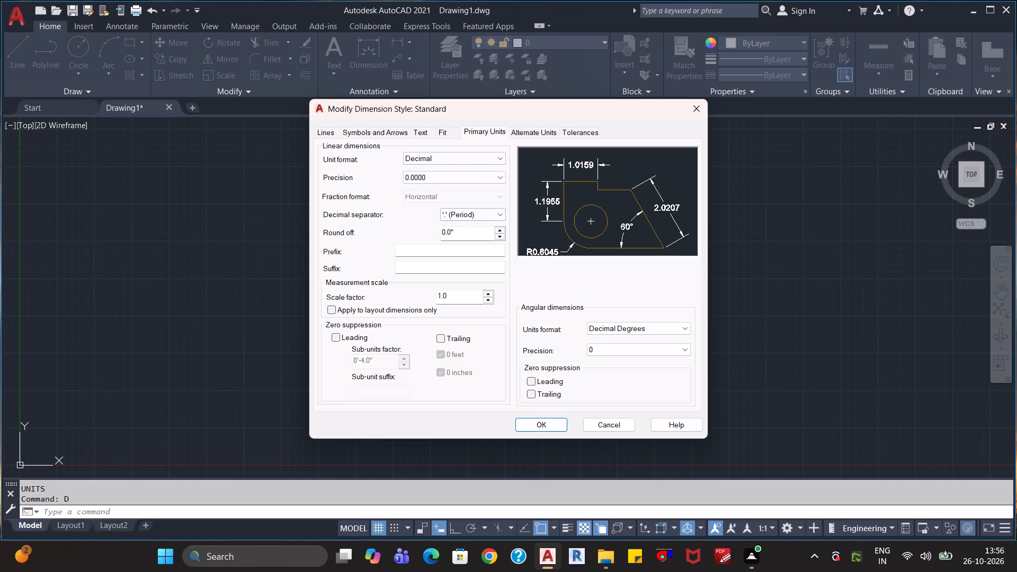
{"action": "left_click", "coordinate": [466, 155]}
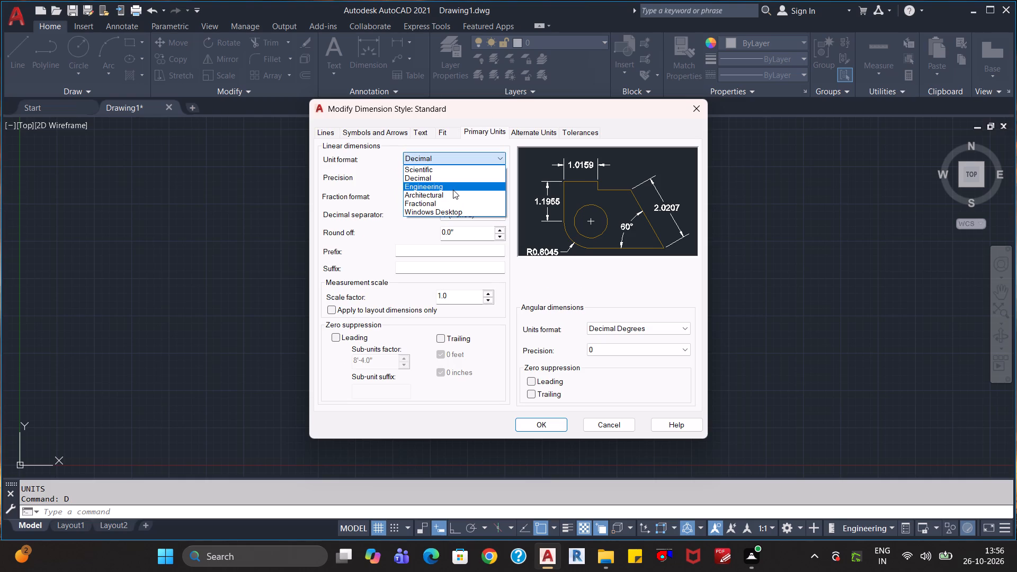
{"action": "left_click", "coordinate": [453, 190]}
{"action": "left_click", "coordinate": [459, 180]}
{"action": "left_click", "coordinate": [450, 199]}
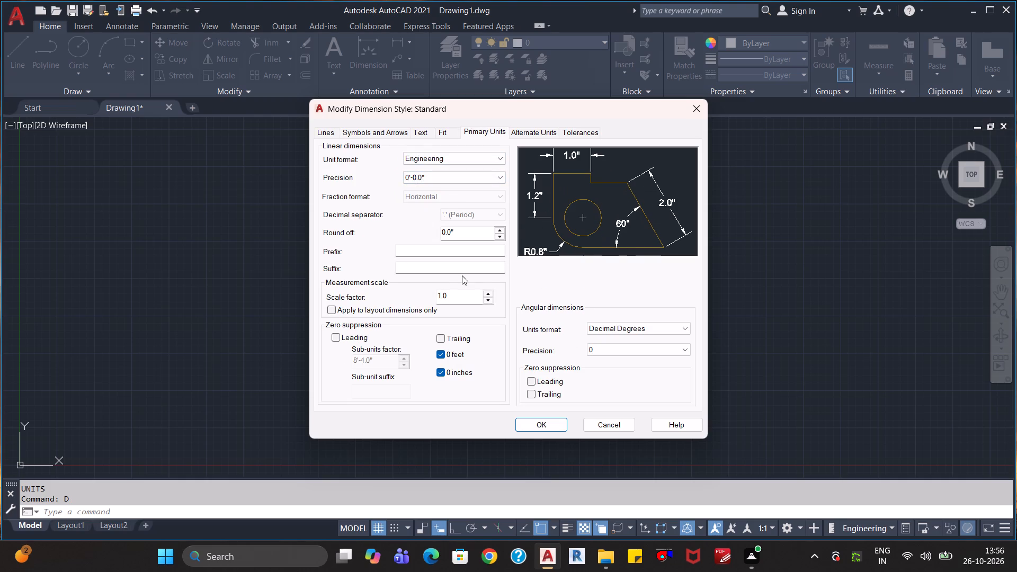
Set the Standard dimension style's text height to 6".
{"action": "left_click", "coordinate": [419, 135]}
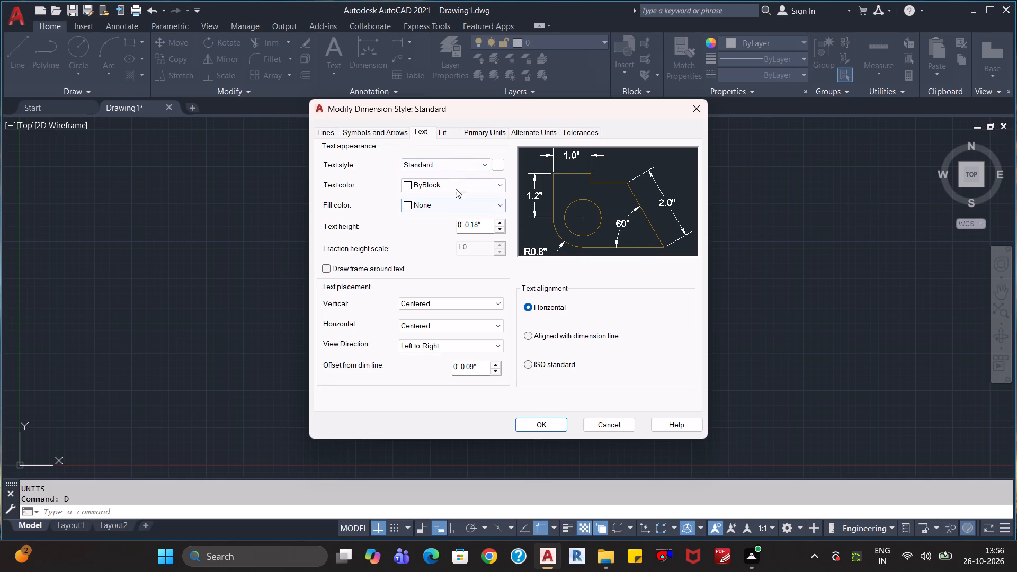
{"action": "left_click_drag", "start_coordinate": [487, 221], "coordinate": [442, 232]}
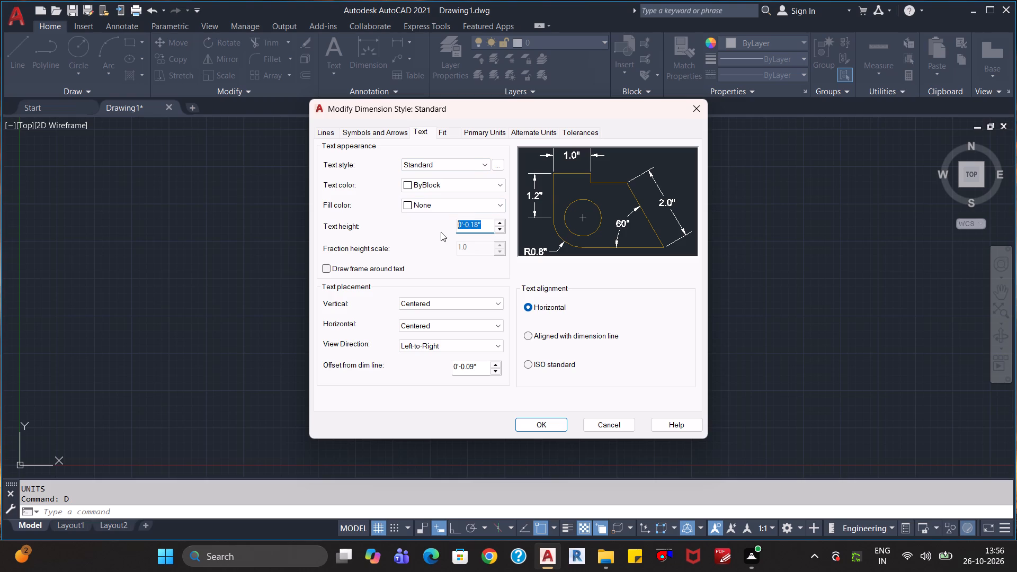
{"action": "key", "text": "6"}
{"action": "key", "text": "Return"}
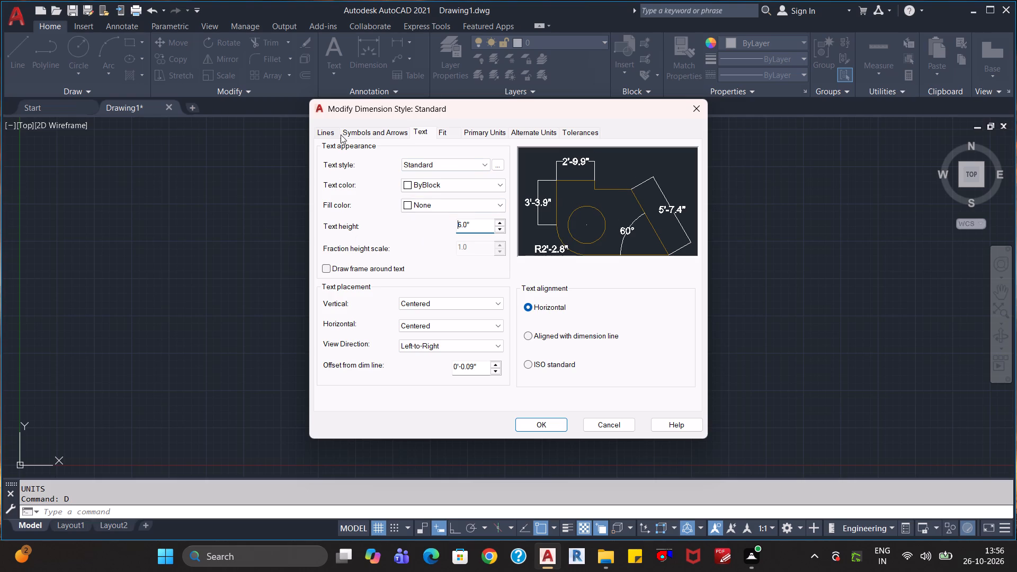
Set the arrow size of the Standard dimension style to 4.
{"action": "left_click", "coordinate": [359, 136]}
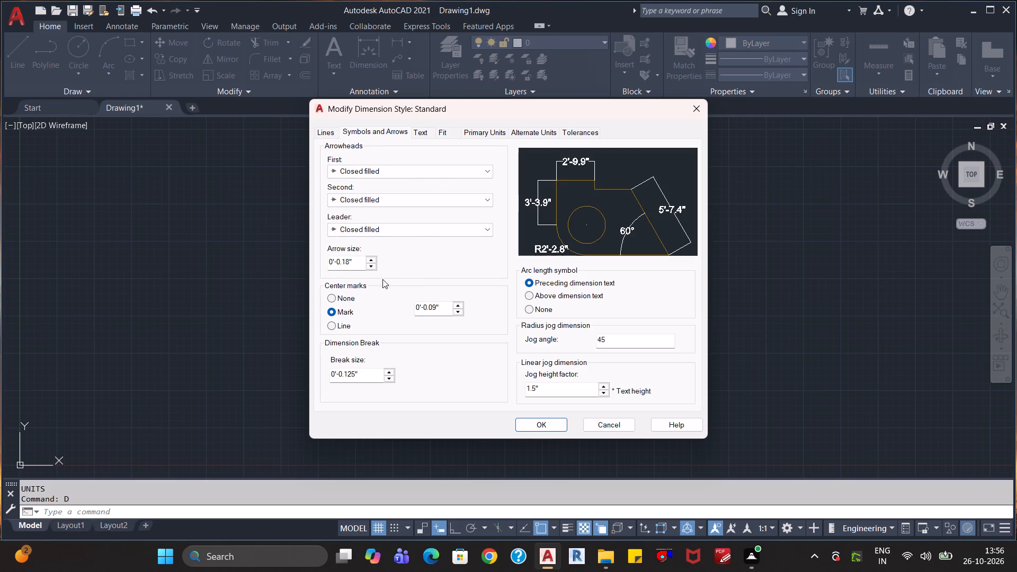
{"action": "left_click_drag", "start_coordinate": [356, 265], "coordinate": [287, 265]}
{"action": "key", "text": "4"}
{"action": "key", "text": "Return"}
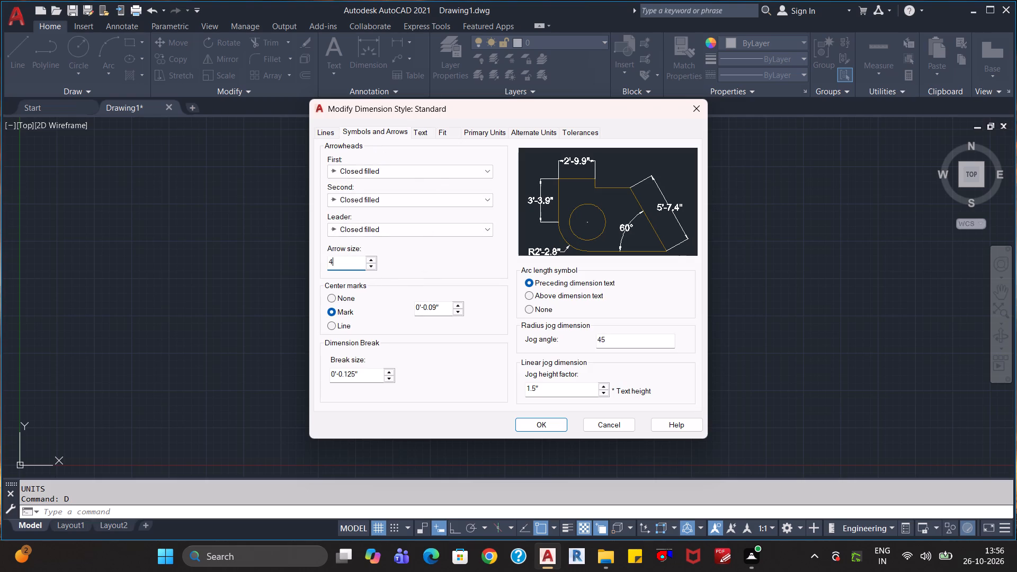
Set the extension lines to extend 3" beyond dimension lines with a 3" offset from origin, and save the dimension style.
{"action": "left_click", "coordinate": [324, 130]}
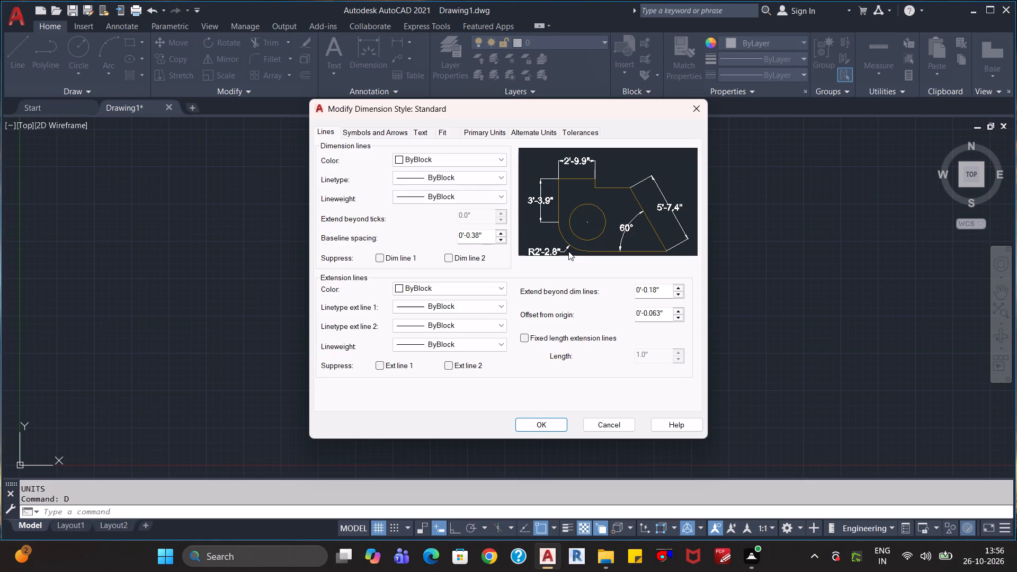
{"action": "left_click_drag", "start_coordinate": [662, 288], "coordinate": [601, 288]}
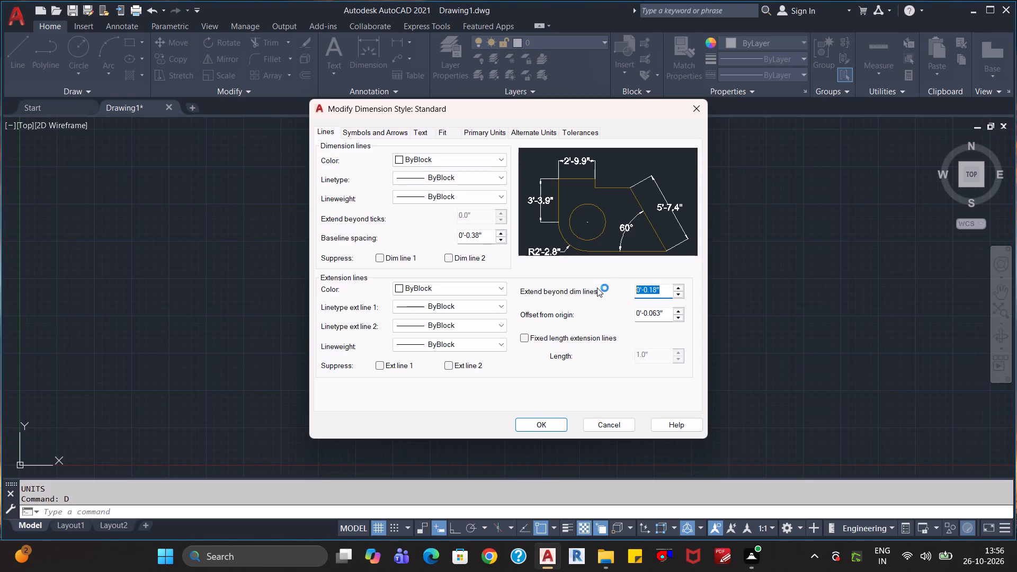
{"action": "key", "text": "3"}
{"action": "key", "text": "Return"}
{"action": "key", "text": "Tab"}
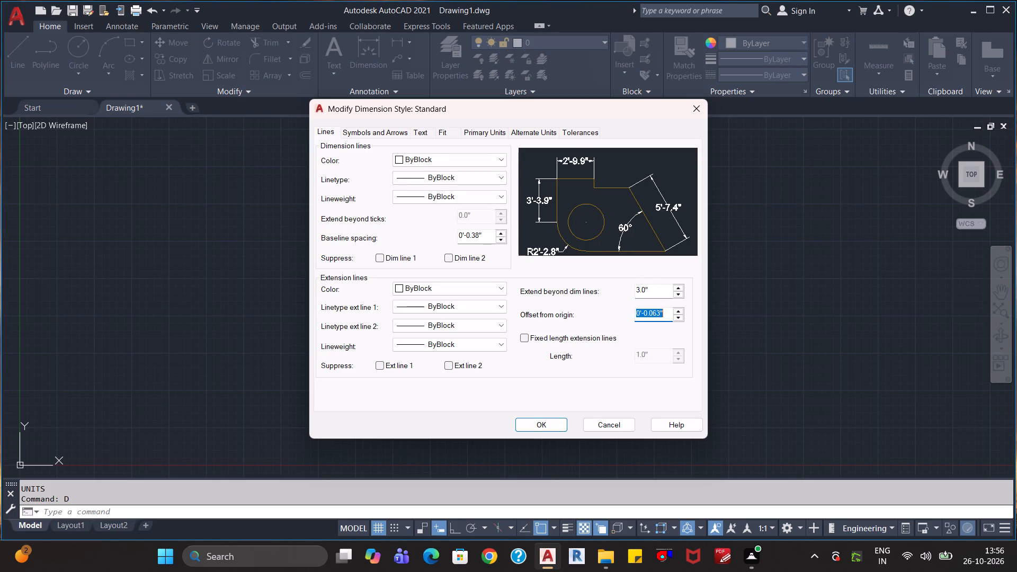
{"action": "key", "text": "3"}
{"action": "key", "text": "Return"}
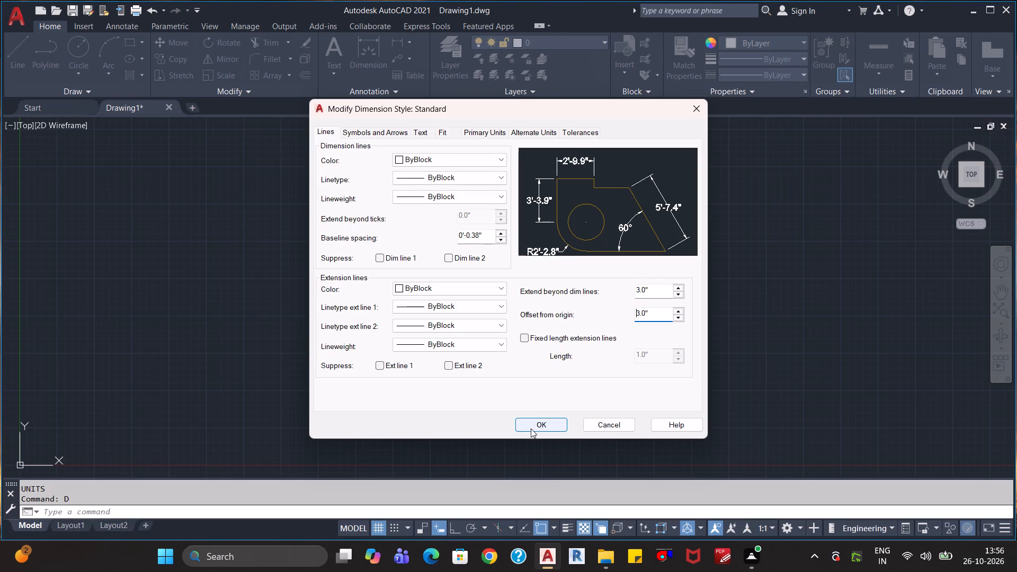
{"action": "left_click", "coordinate": [534, 428]}
{"action": "left_click", "coordinate": [607, 376]}
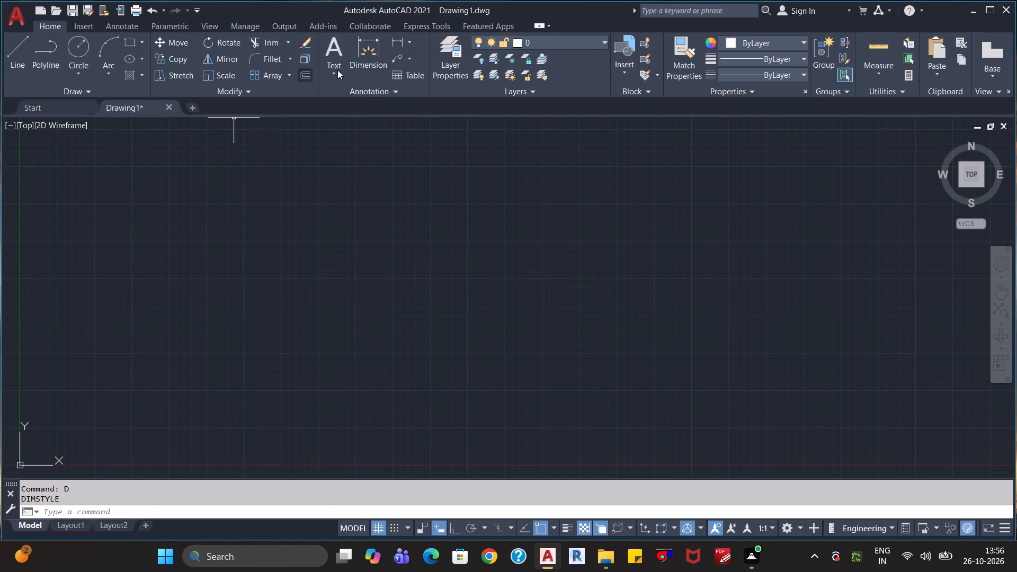
Create a new layer in the Layer Properties Manager.
{"action": "left_click", "coordinate": [447, 59]}
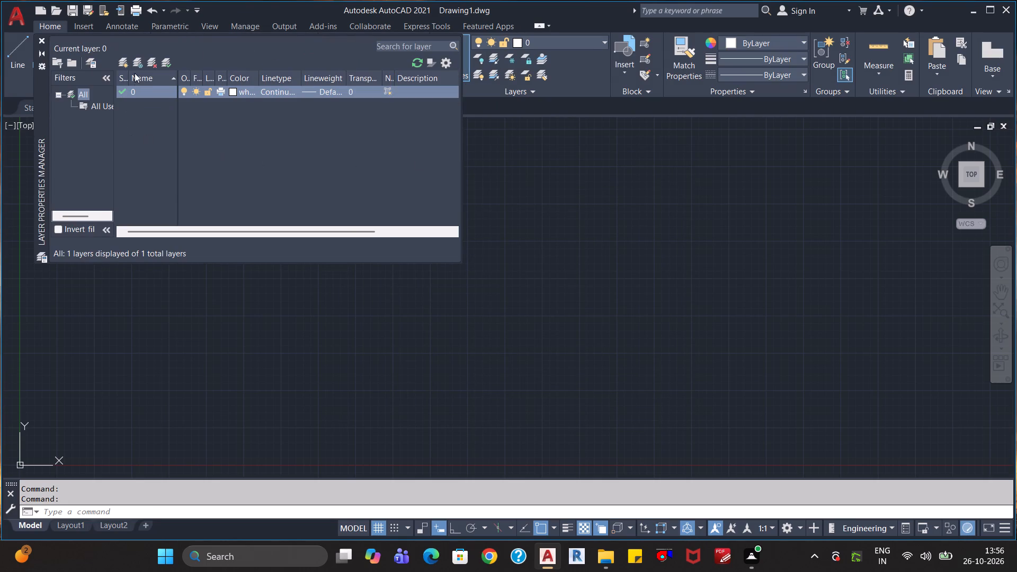
{"action": "left_click", "coordinate": [125, 63]}
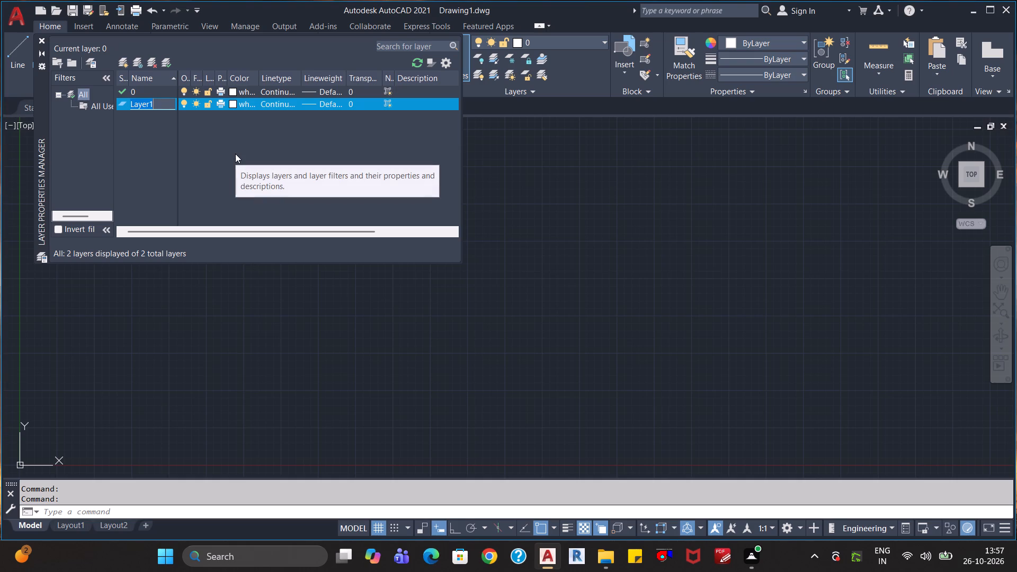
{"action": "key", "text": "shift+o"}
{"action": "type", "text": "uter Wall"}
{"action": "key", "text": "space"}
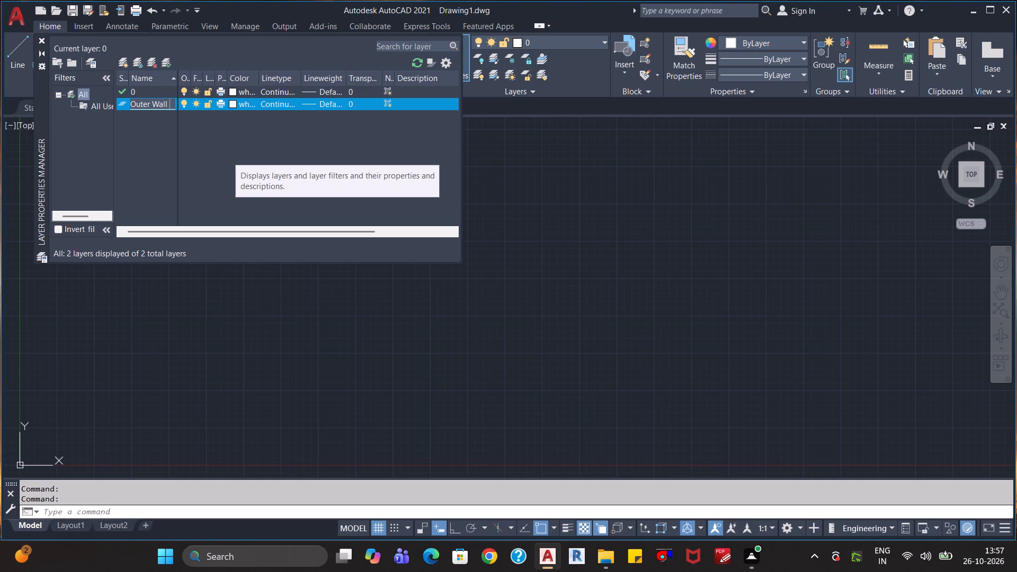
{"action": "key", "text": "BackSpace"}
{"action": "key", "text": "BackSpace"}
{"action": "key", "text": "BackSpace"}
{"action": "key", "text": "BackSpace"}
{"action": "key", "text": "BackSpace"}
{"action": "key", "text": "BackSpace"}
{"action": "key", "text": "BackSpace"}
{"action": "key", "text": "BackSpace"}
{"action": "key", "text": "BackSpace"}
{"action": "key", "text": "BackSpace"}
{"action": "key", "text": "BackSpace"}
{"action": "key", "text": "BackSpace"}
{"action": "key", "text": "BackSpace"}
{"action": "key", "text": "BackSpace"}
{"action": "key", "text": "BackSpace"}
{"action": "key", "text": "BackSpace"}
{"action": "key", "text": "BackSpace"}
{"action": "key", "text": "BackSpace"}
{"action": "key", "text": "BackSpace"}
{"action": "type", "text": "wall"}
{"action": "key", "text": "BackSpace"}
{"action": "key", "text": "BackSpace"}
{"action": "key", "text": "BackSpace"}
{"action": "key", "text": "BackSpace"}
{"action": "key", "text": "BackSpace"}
Name the new layer Wall.
{"action": "type", "text": "Wall"}
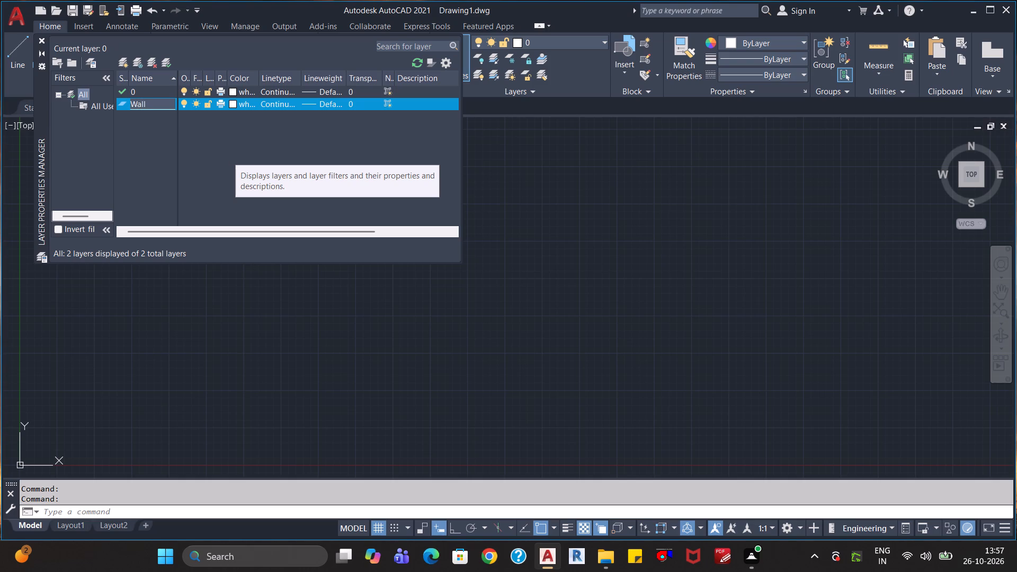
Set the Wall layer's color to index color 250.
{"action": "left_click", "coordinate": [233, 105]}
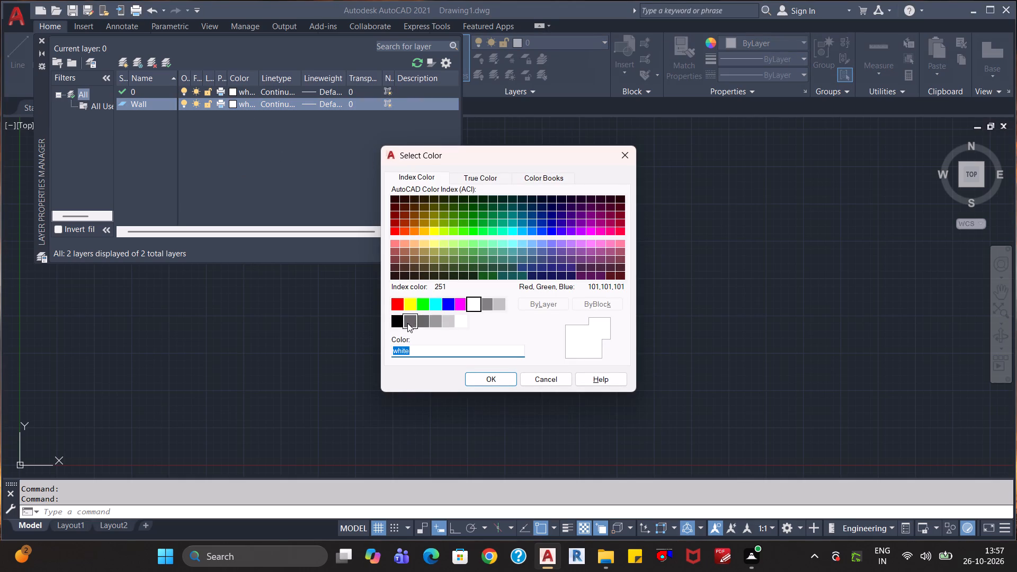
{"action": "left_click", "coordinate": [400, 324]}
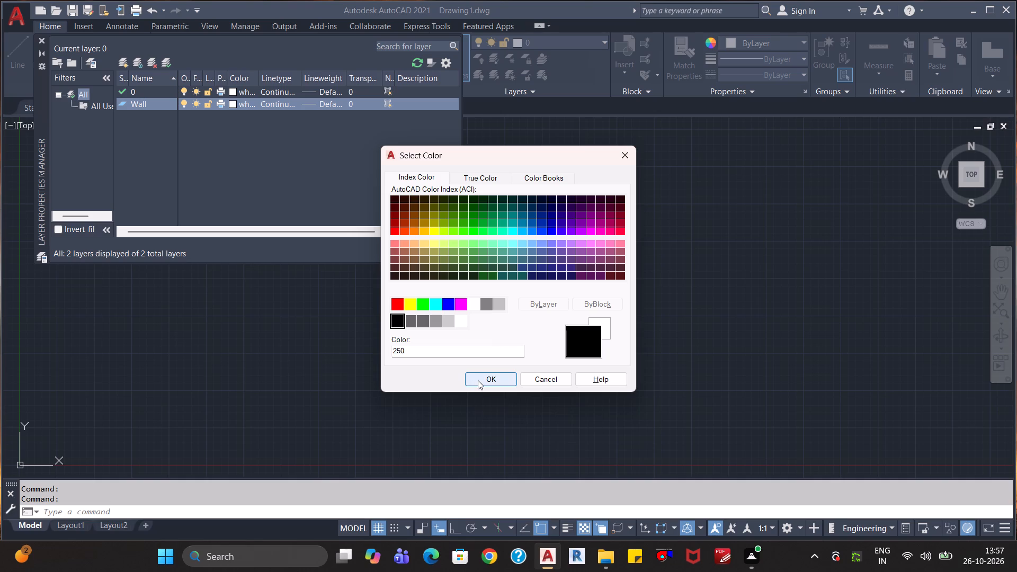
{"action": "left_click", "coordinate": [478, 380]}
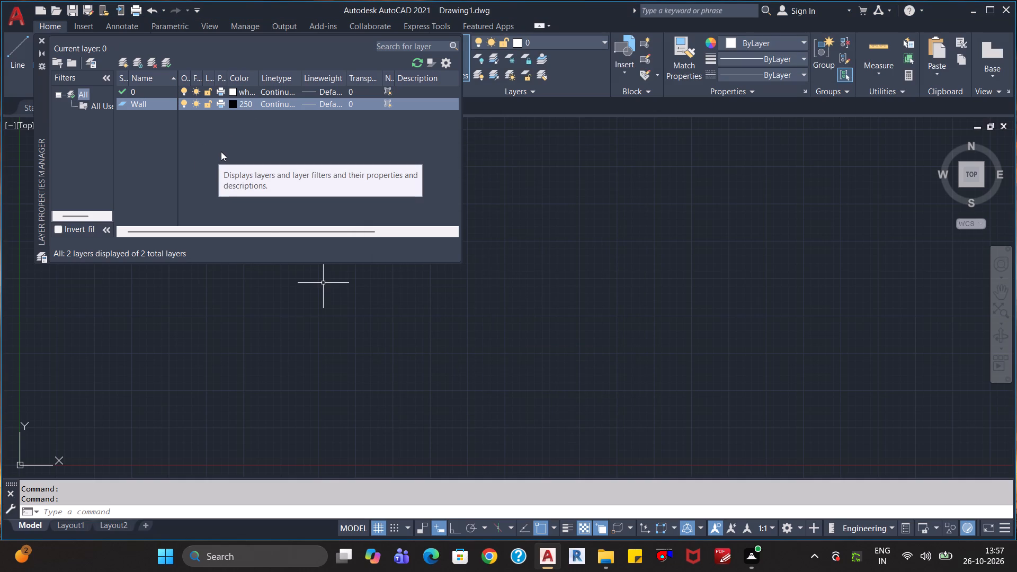
Set the Wall layer's color to index color 18.
{"action": "left_click", "coordinate": [234, 101]}
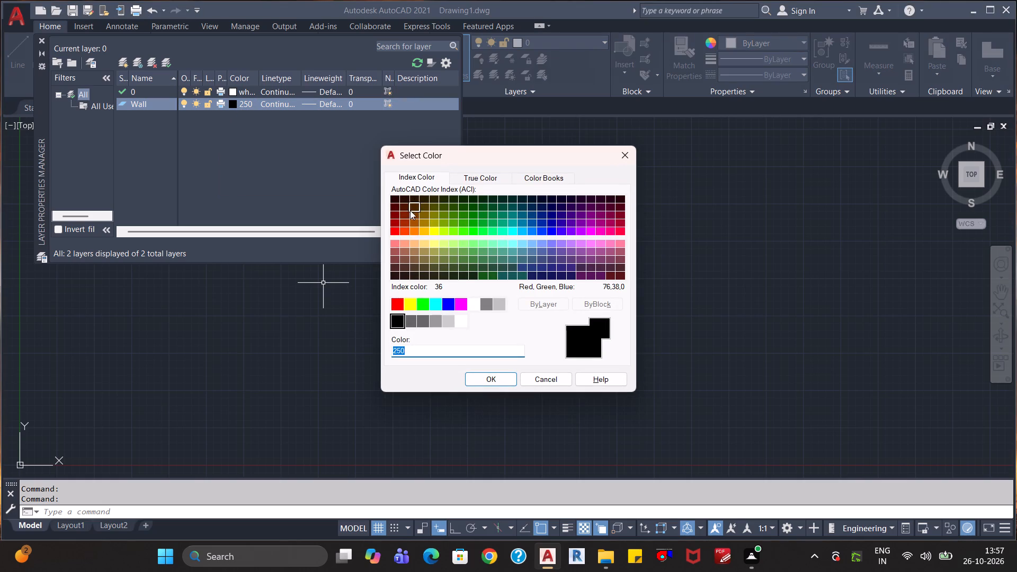
{"action": "left_click", "coordinate": [392, 199]}
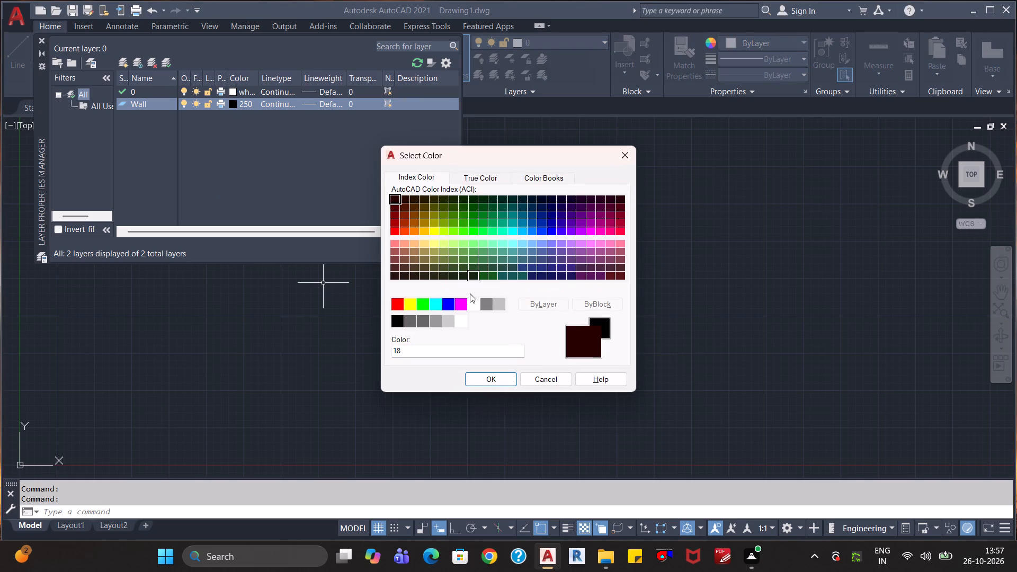
{"action": "left_click", "coordinate": [494, 380]}
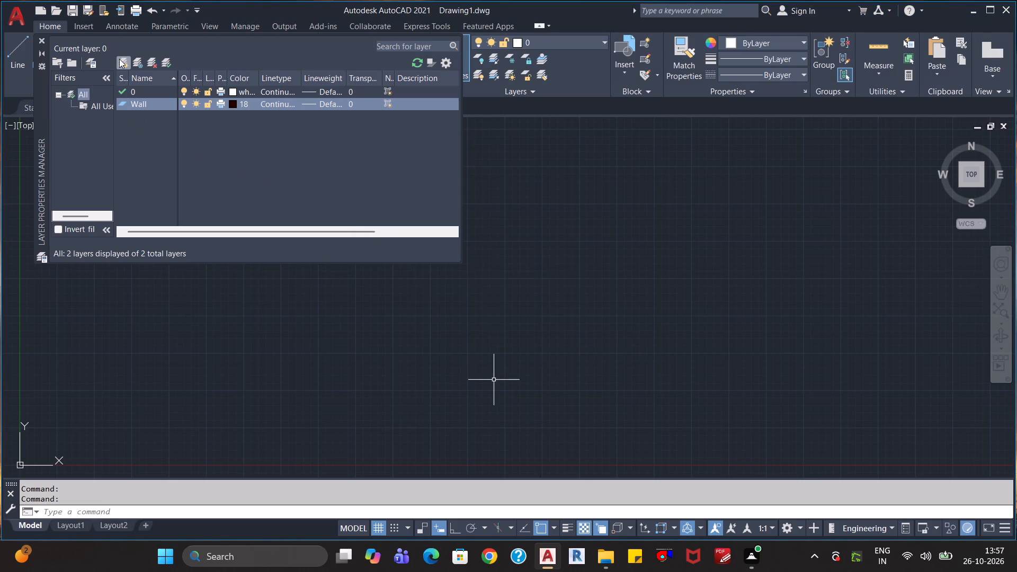
Make the Wall layer current and rename it Outer Wall.
{"action": "double_click", "coordinate": [149, 107]}
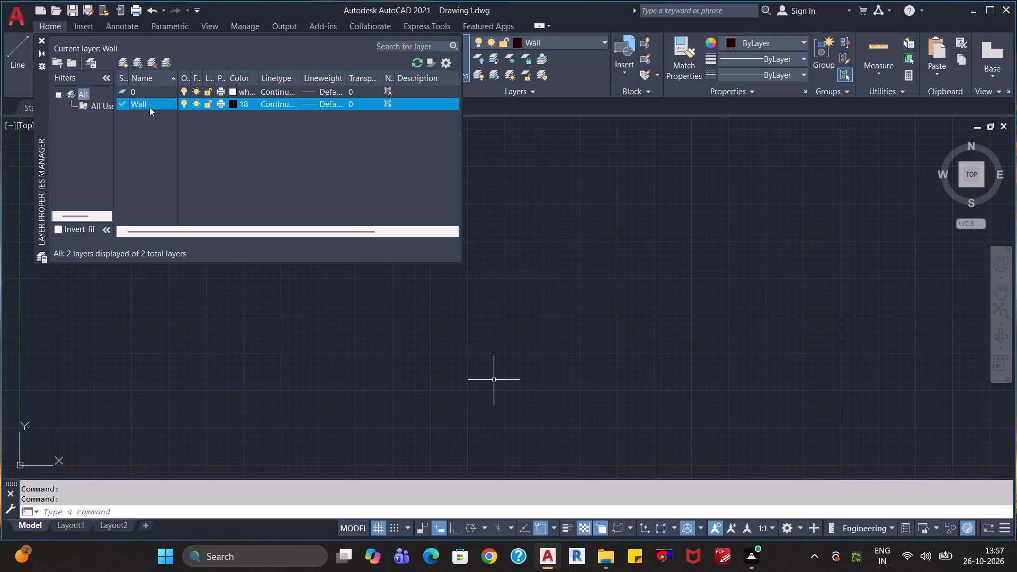
{"action": "left_click", "coordinate": [139, 103]}
{"action": "double_click", "coordinate": [149, 102]}
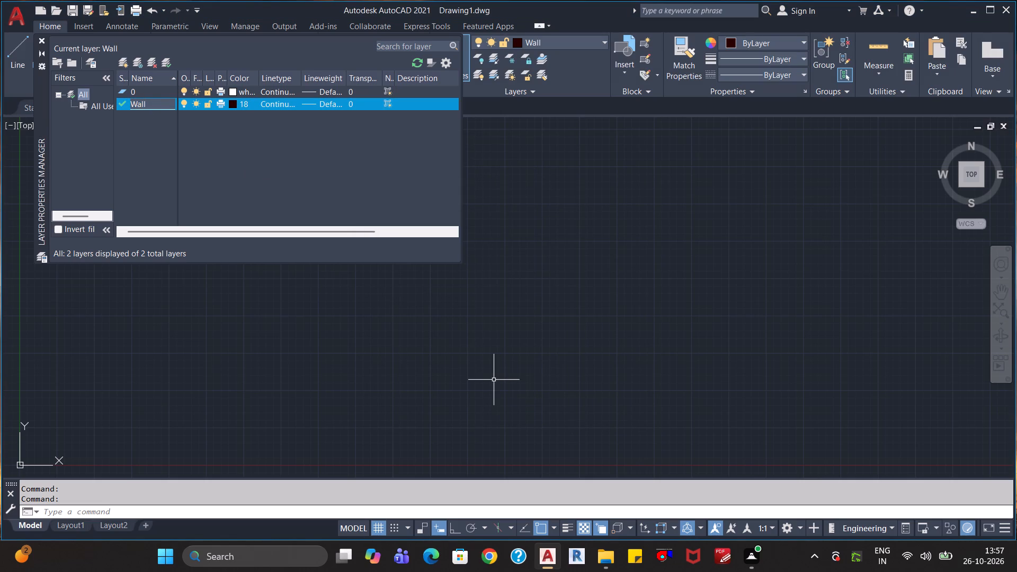
{"action": "left_click", "coordinate": [149, 102]}
{"action": "key", "text": "ctrl+Left"}
{"action": "key", "text": "ctrl+Left"}
{"action": "key", "text": "shift+o"}
{"action": "type", "text": "uter"}
{"action": "key", "text": "space"}
{"action": "key", "text": "Return"}
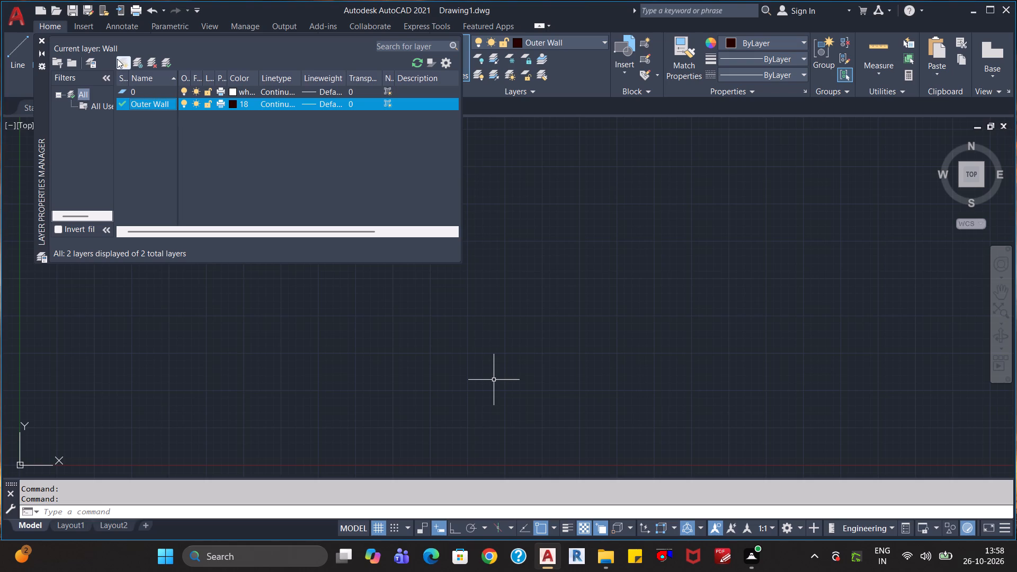
Create a new layer named Inner Wall.
{"action": "left_click", "coordinate": [121, 62]}
{"action": "type", "text": "Inner Wall"}
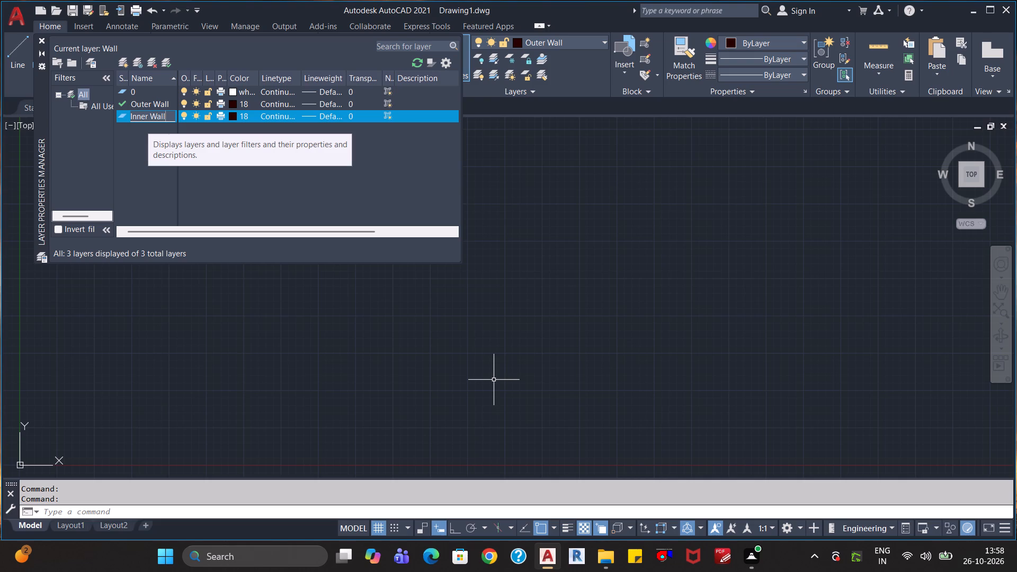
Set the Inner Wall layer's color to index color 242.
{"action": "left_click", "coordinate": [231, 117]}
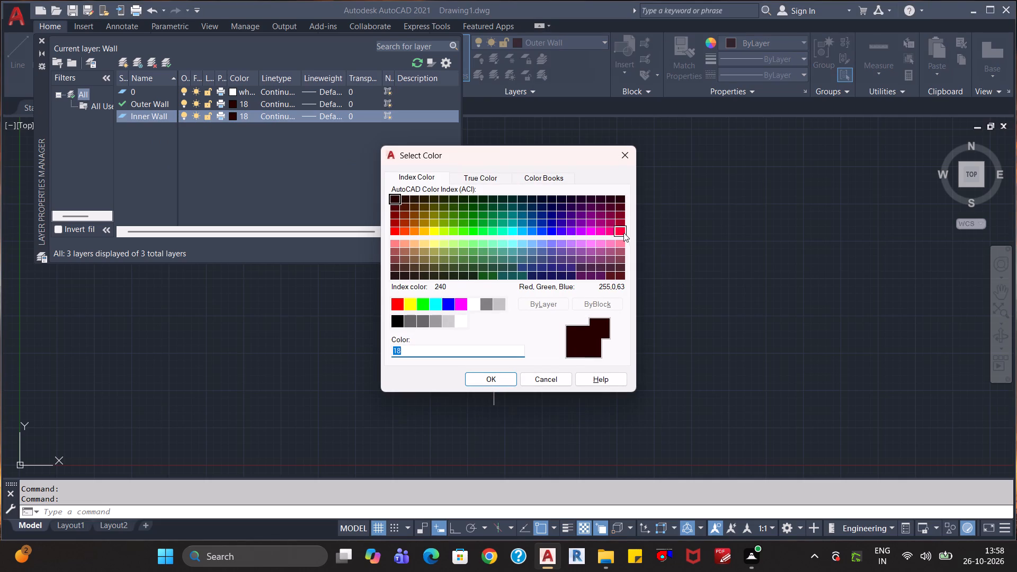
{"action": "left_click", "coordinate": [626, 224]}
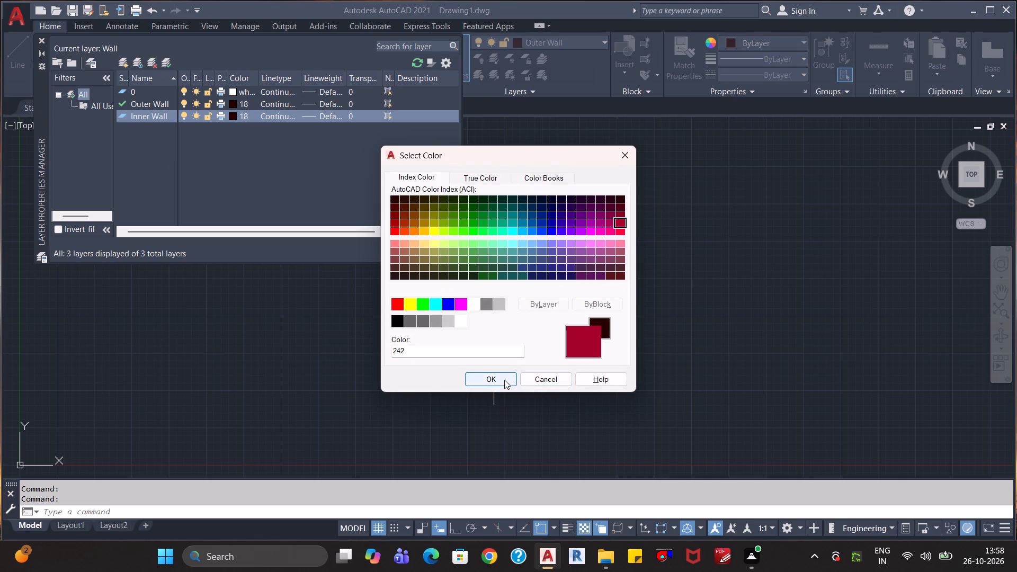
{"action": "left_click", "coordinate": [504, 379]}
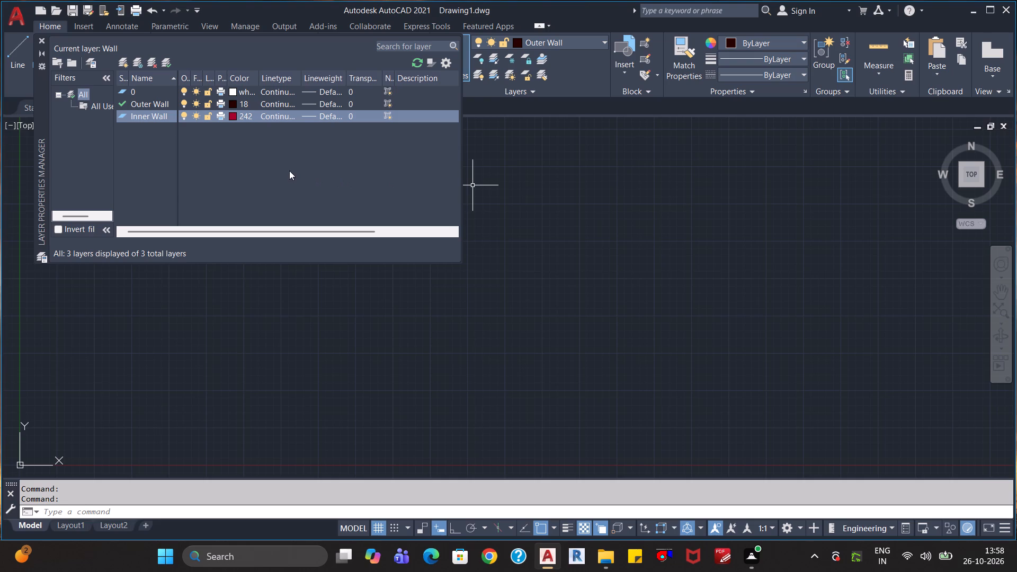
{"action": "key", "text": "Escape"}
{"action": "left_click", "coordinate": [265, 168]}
Set the Outer Wall layer's color to index color 12.
{"action": "double_click", "coordinate": [231, 104]}
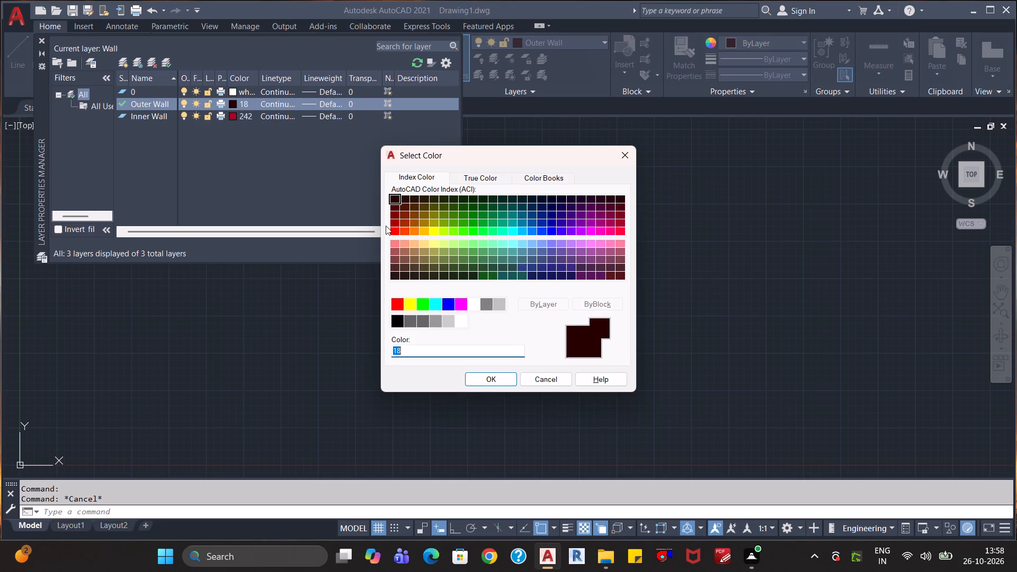
{"action": "left_click", "coordinate": [393, 222]}
{"action": "left_click", "coordinate": [480, 378]}
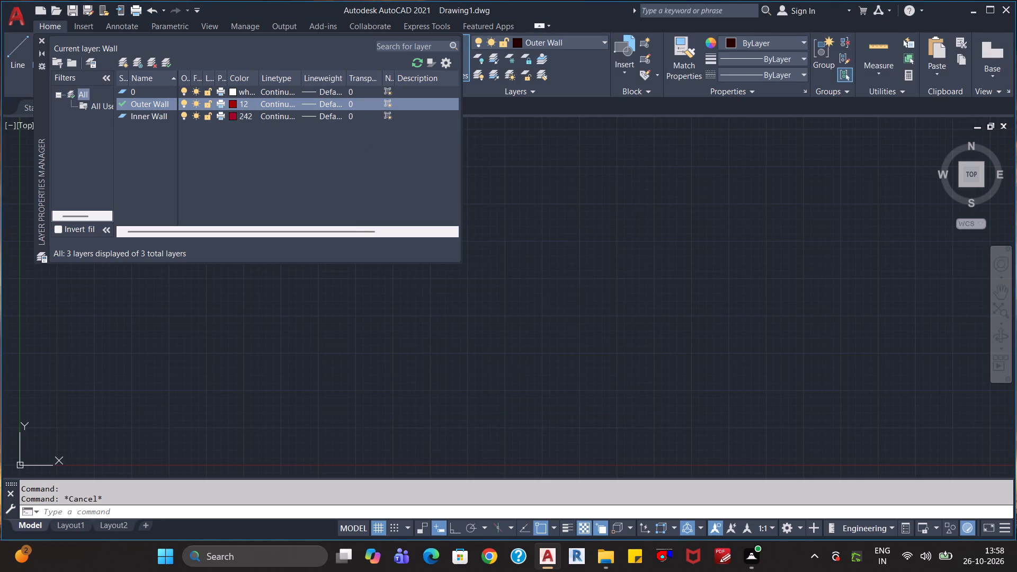
{"action": "left_click", "coordinate": [234, 104]}
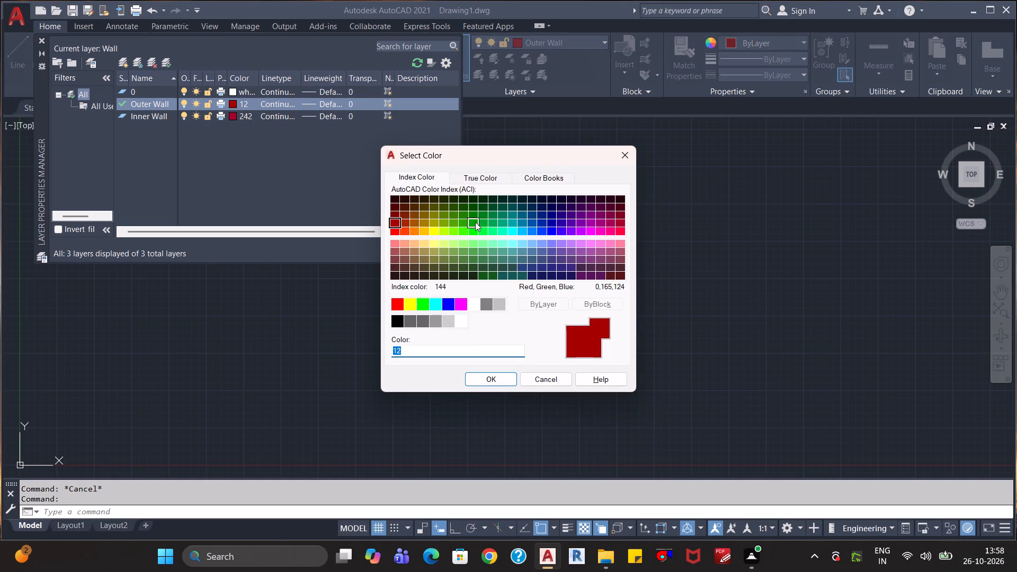
{"action": "left_click", "coordinate": [543, 377]}
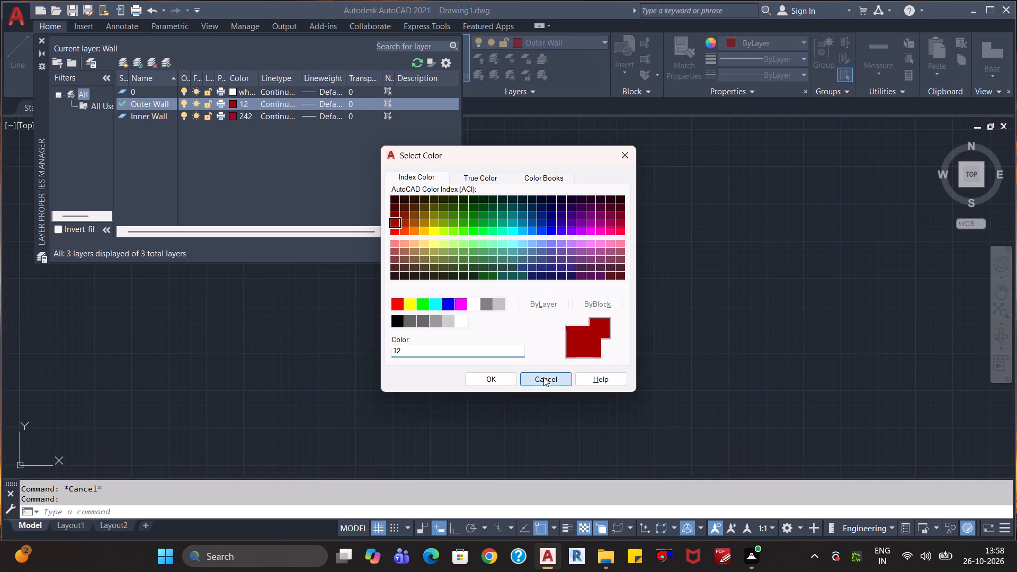
Set the Inner Wall layer's color to index color 202.
{"action": "double_click", "coordinate": [233, 115]}
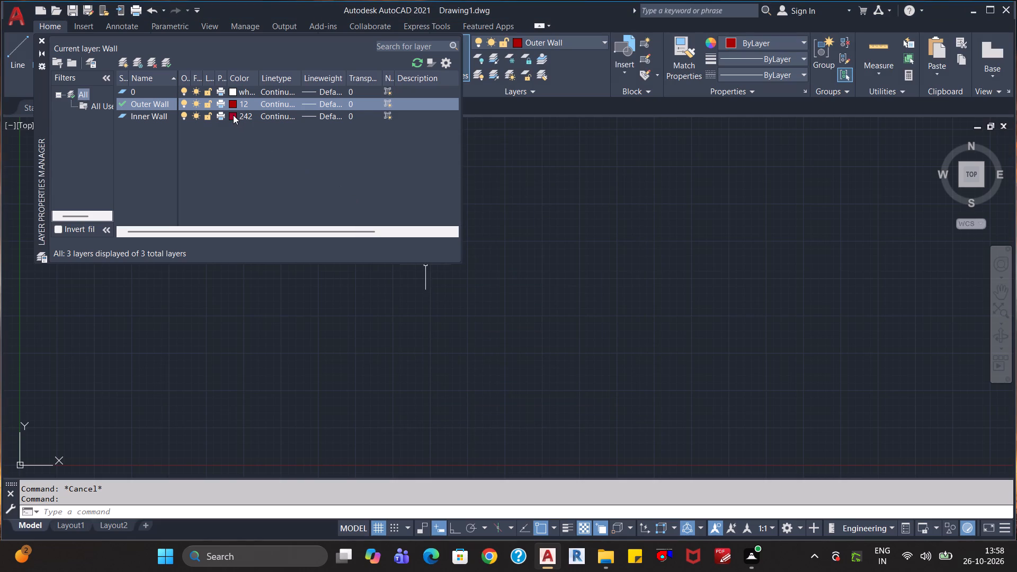
{"action": "left_click", "coordinate": [582, 224]}
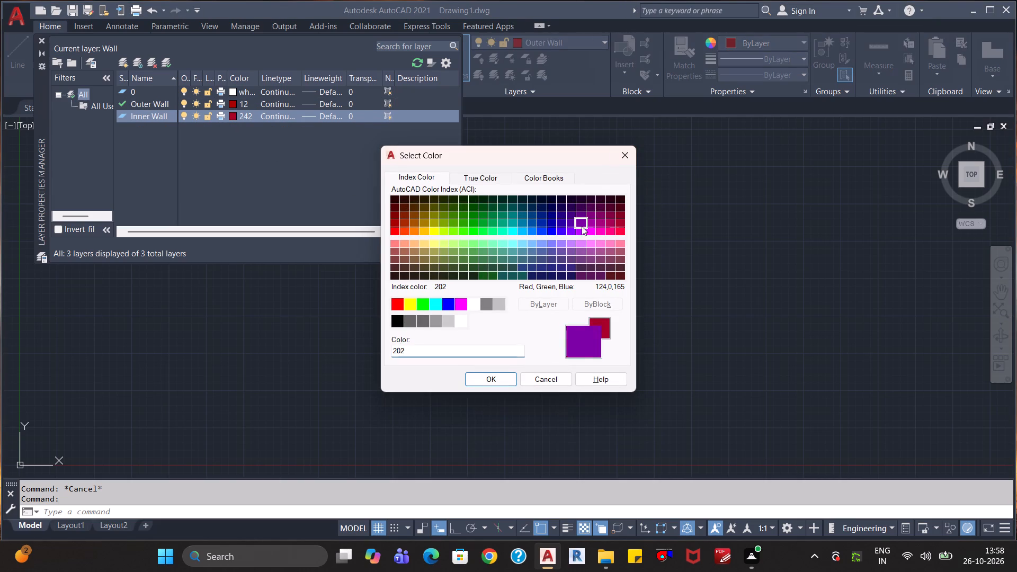
{"action": "left_click", "coordinate": [505, 377]}
{"action": "left_click", "coordinate": [299, 168]}
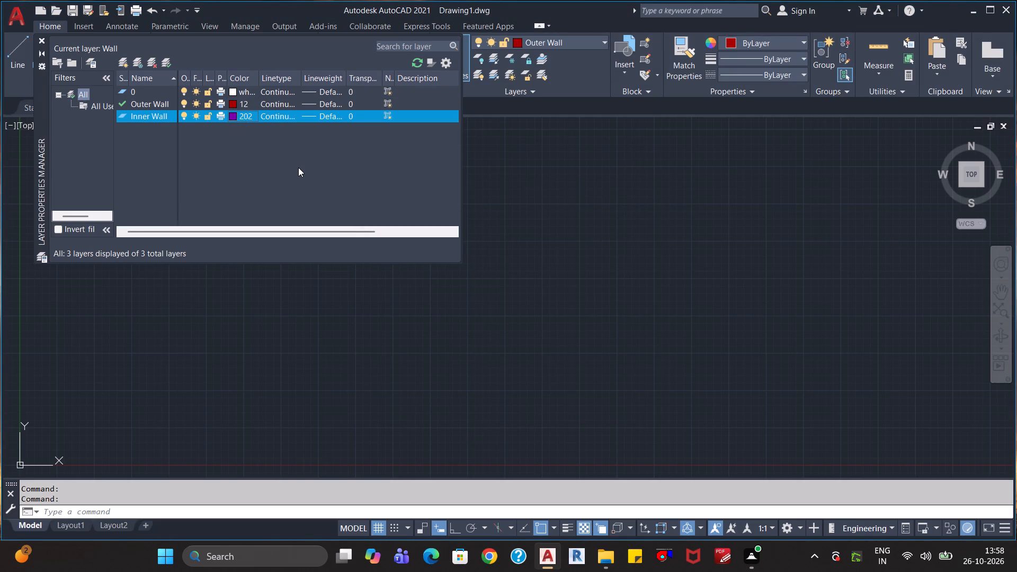
{"action": "key", "text": "Escape"}
Create another new layer below the Inner Wall layer.
{"action": "left_click", "coordinate": [120, 57]}
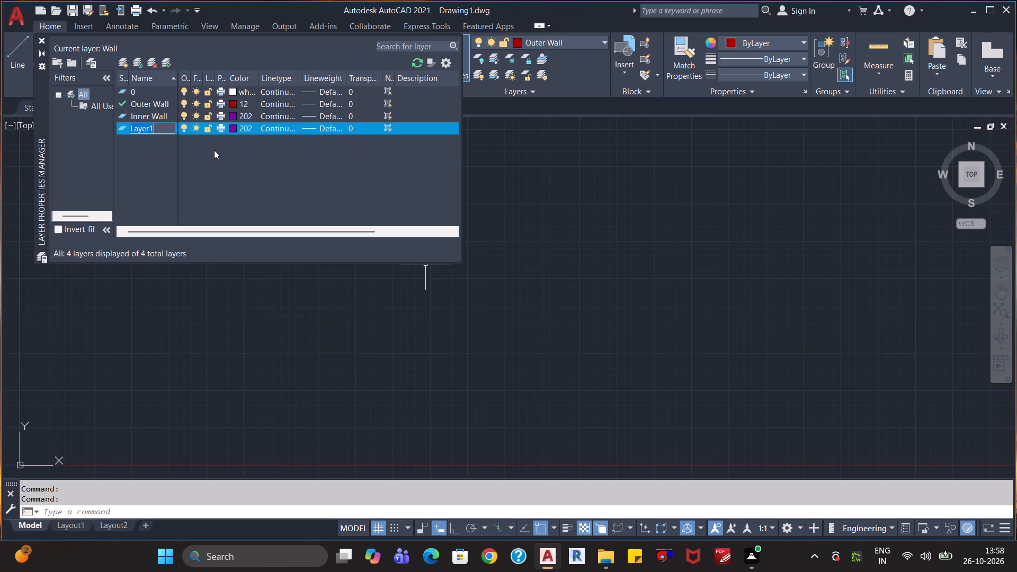
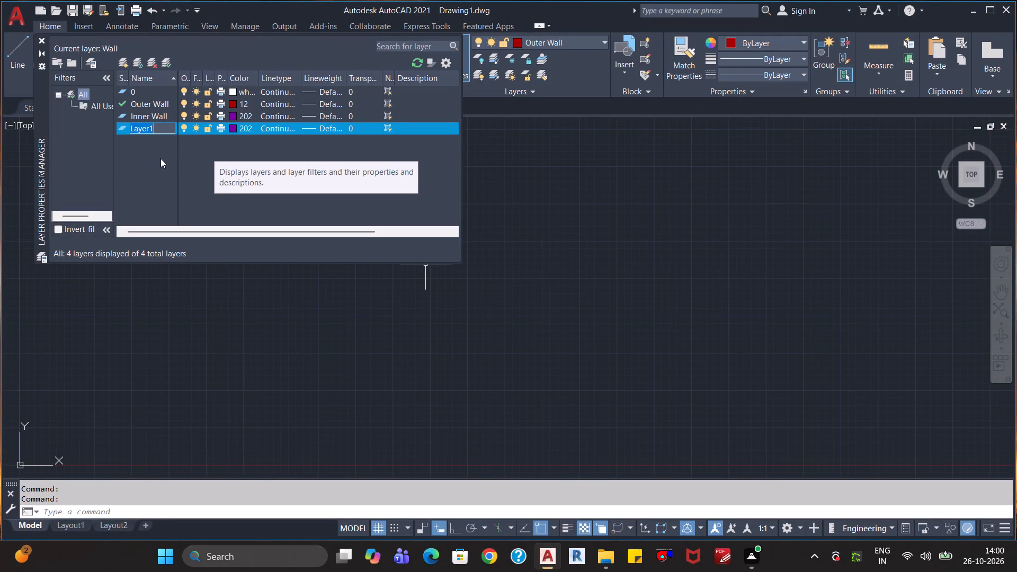
Name the new layer TV block and set its color to index color 50.
{"action": "key", "text": "shift+t"}
{"action": "key", "text": "v"}
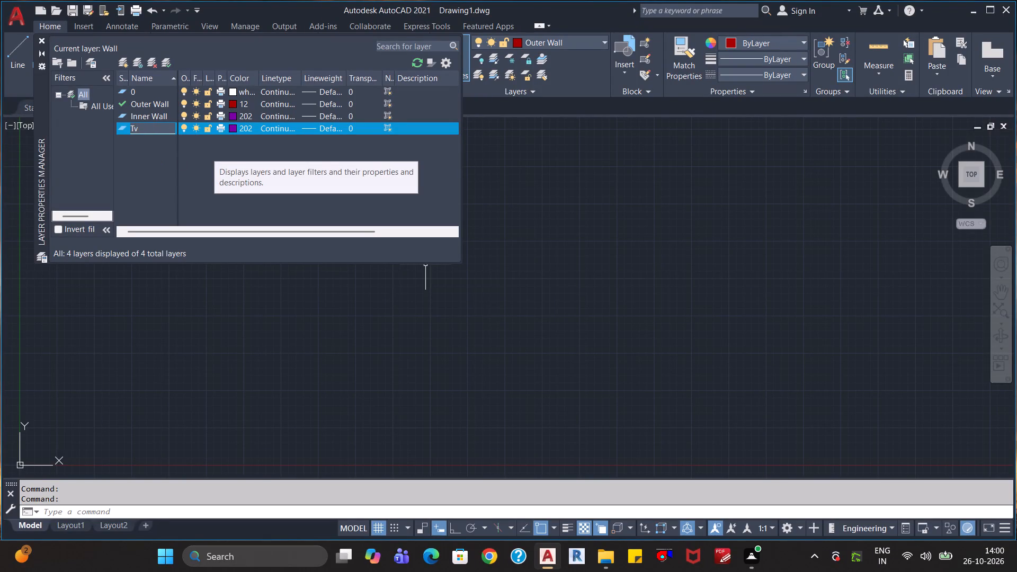
{"action": "key", "text": "BackSpace"}
{"action": "type", "text": "V"}
{"action": "key", "text": "space"}
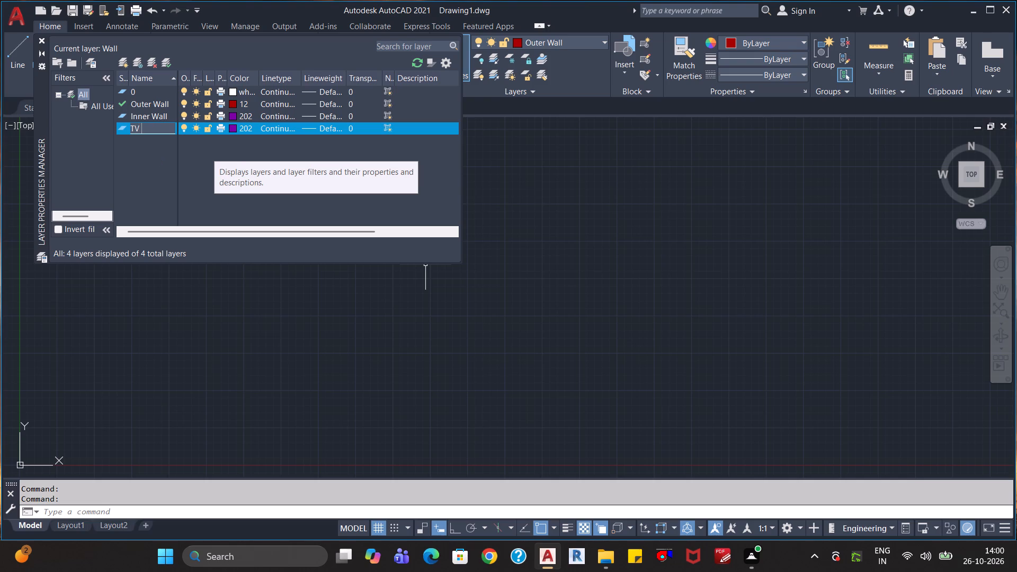
{"action": "type", "text": "block"}
{"action": "left_click", "coordinate": [231, 130]}
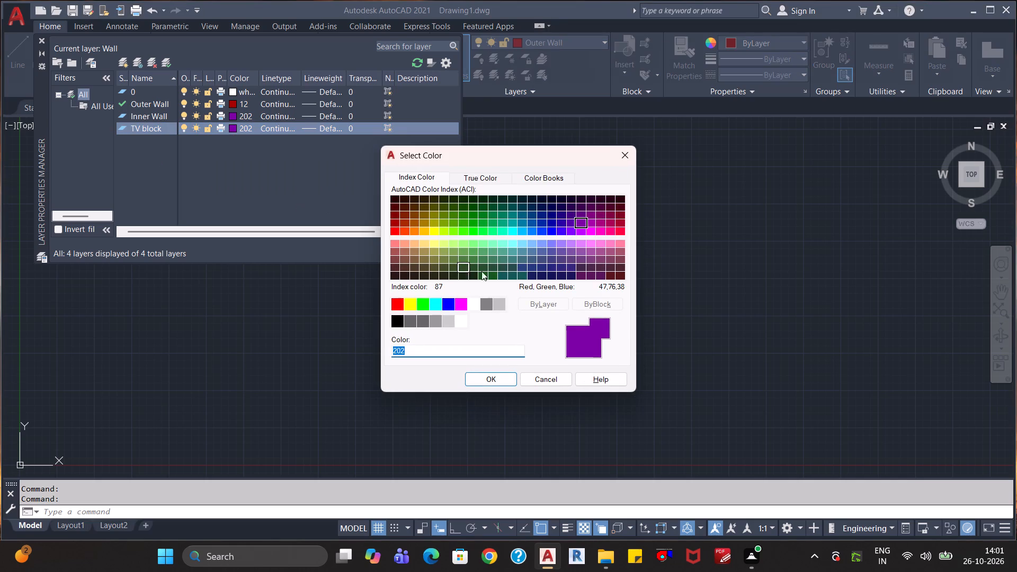
{"action": "left_click", "coordinate": [435, 231]}
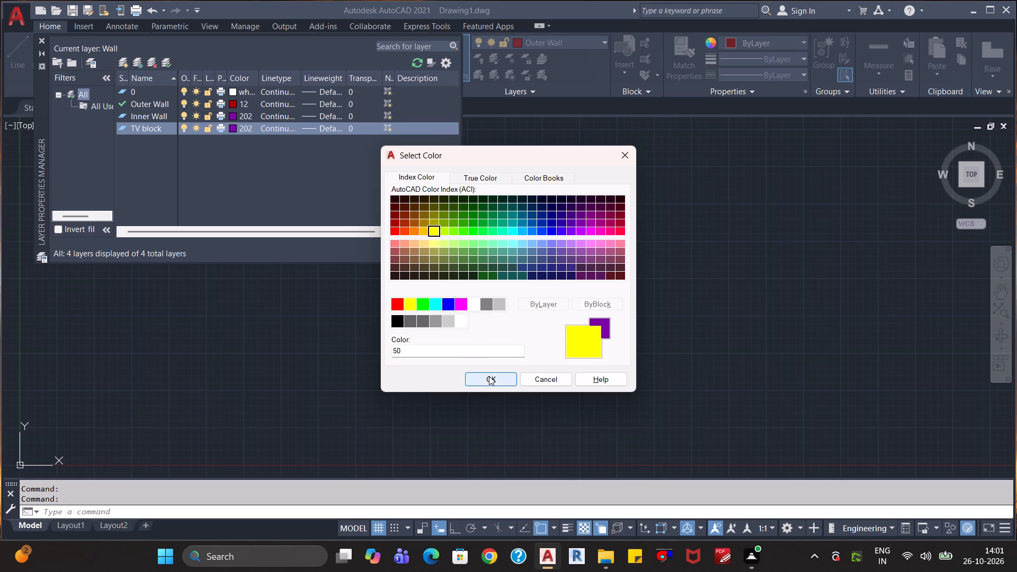
{"action": "left_click", "coordinate": [489, 376]}
{"action": "left_click", "coordinate": [151, 169]}
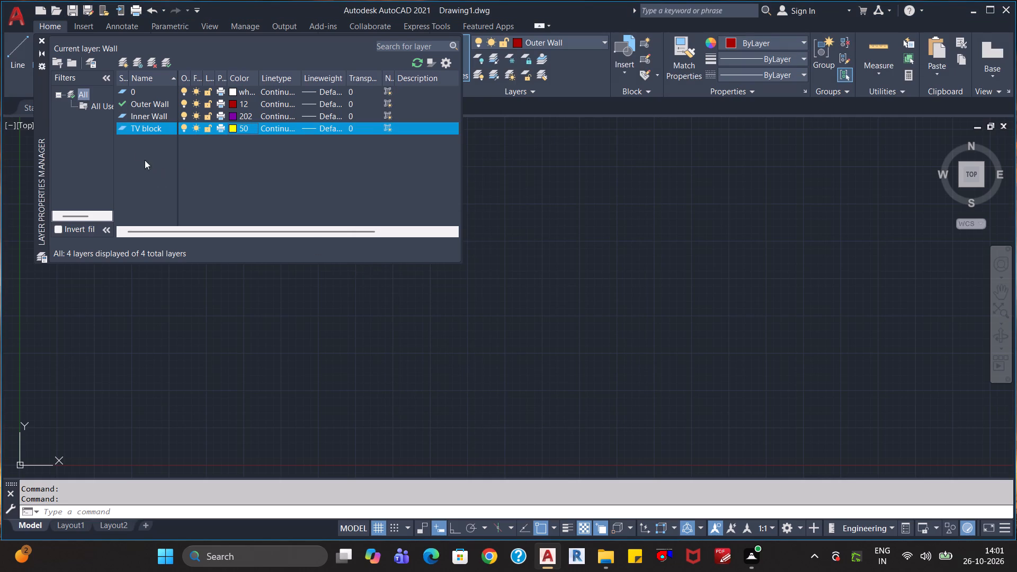
Create a layer named Windows below TV block and set its color to index color 170.
{"action": "left_click", "coordinate": [124, 64]}
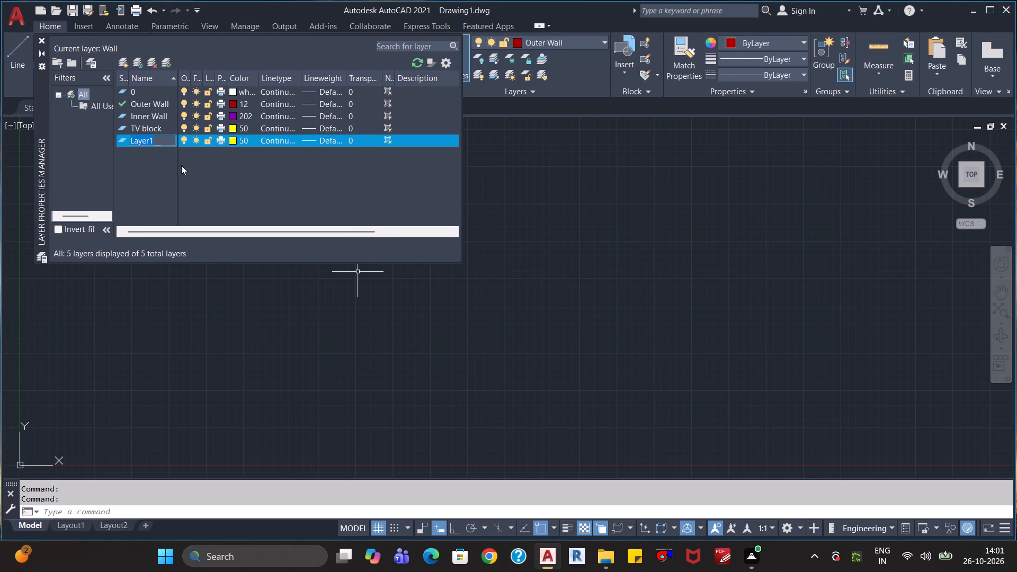
{"action": "type", "text": "Windows"}
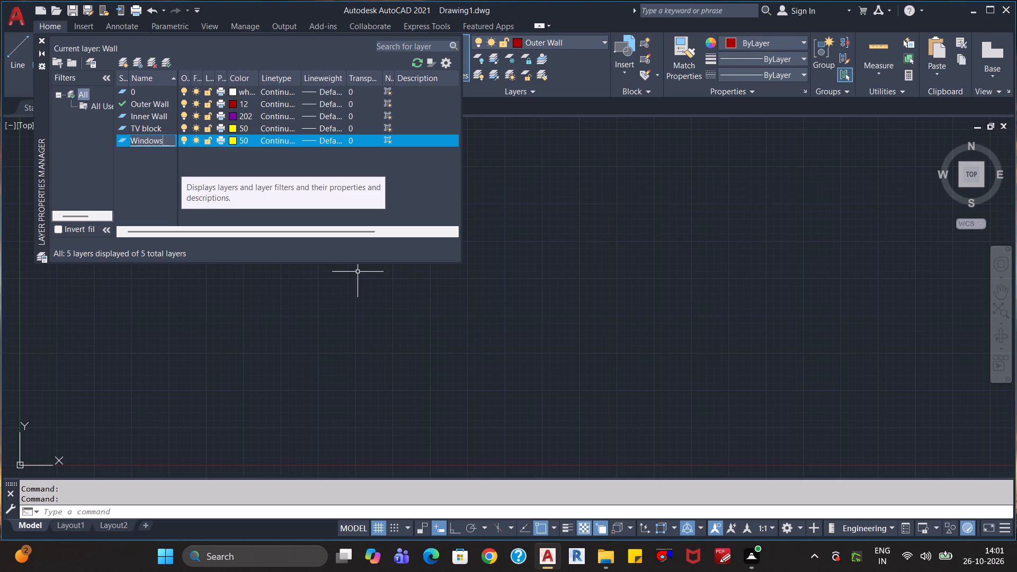
{"action": "key", "text": "Return"}
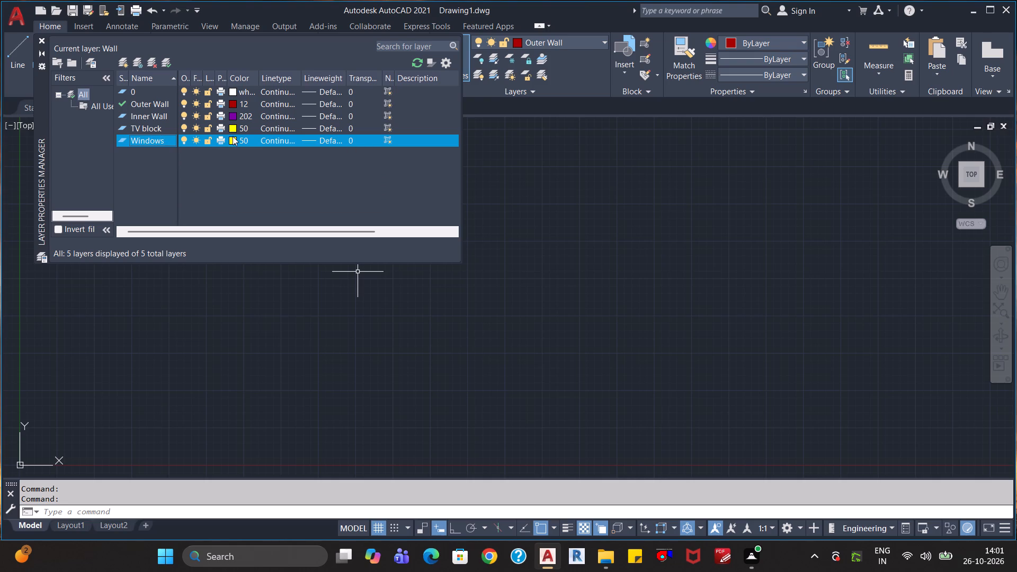
{"action": "left_click", "coordinate": [233, 136]}
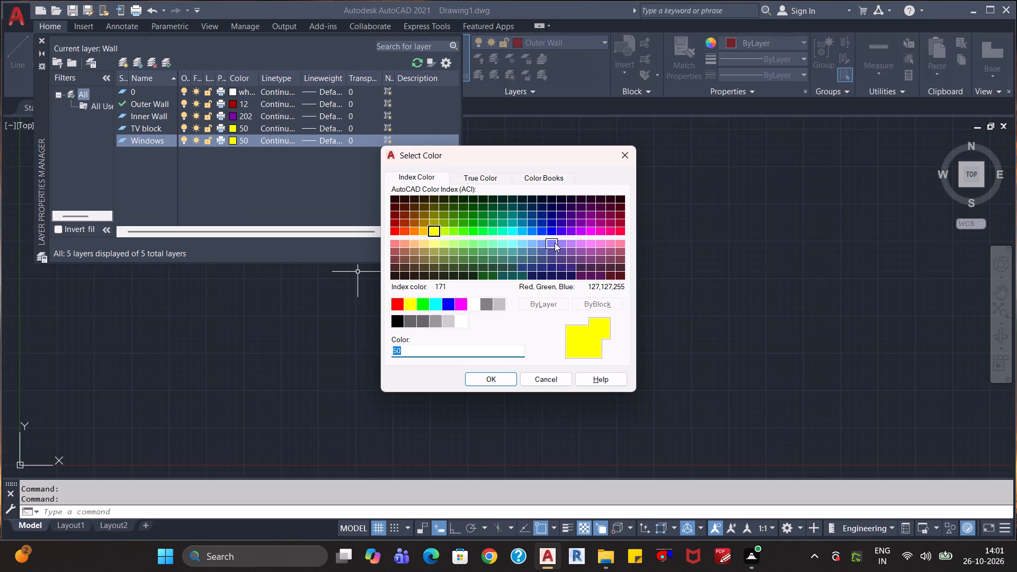
{"action": "left_click", "coordinate": [542, 232]}
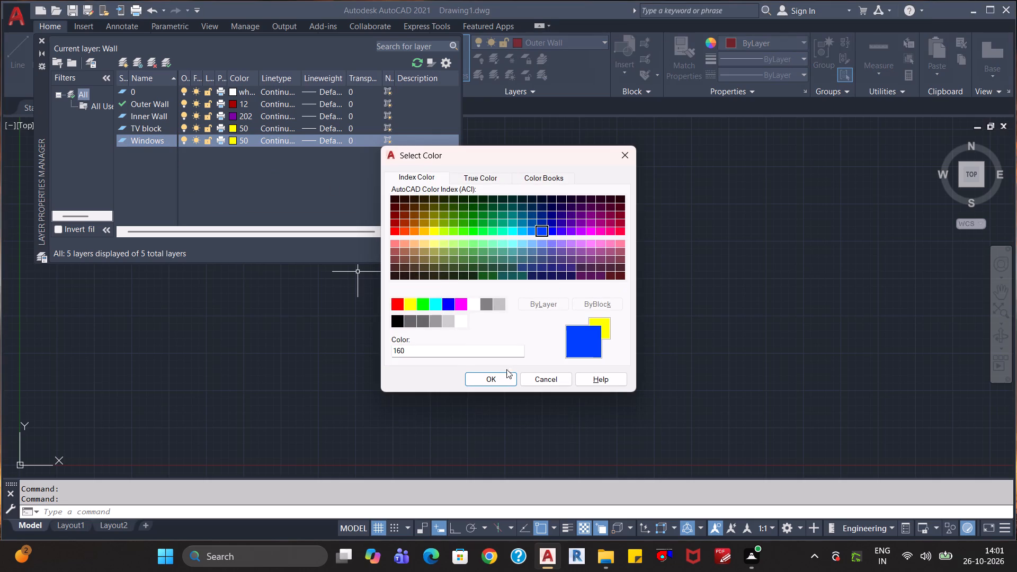
{"action": "left_click", "coordinate": [553, 229]}
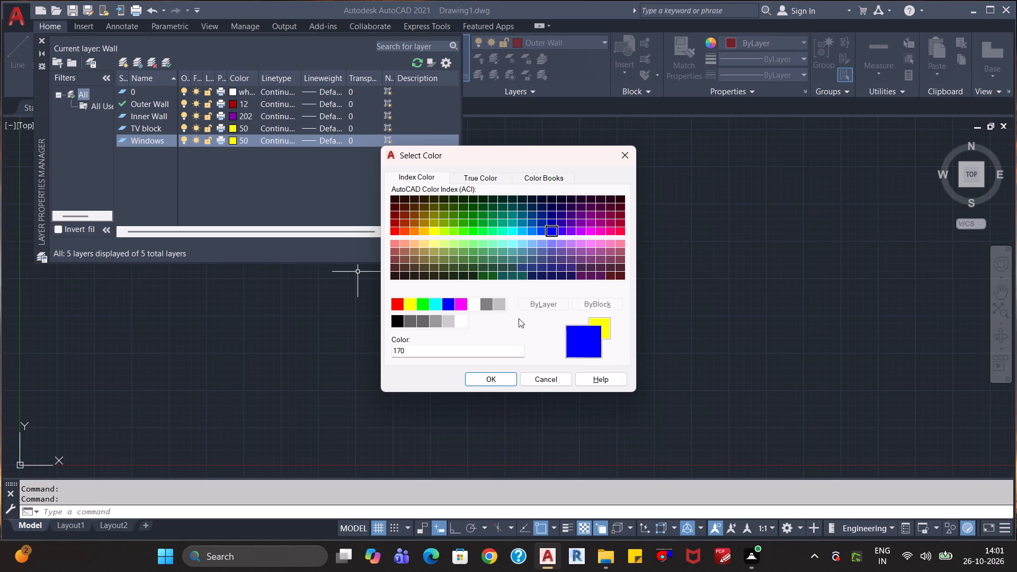
{"action": "left_click", "coordinate": [505, 374]}
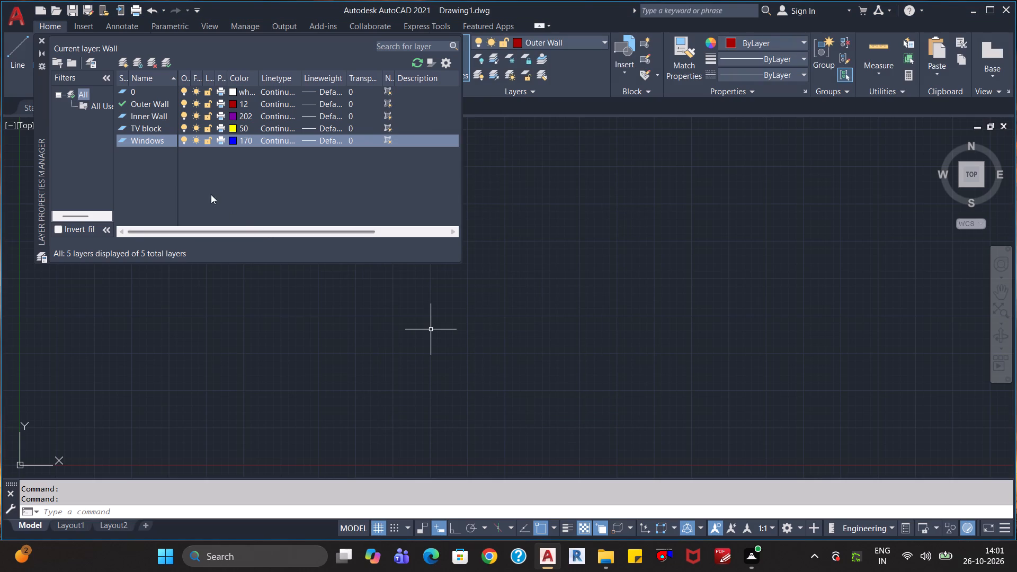
{"action": "left_click", "coordinate": [157, 174]}
Create a layer named Ventilators and set its color to index color 130.
{"action": "left_click", "coordinate": [122, 64]}
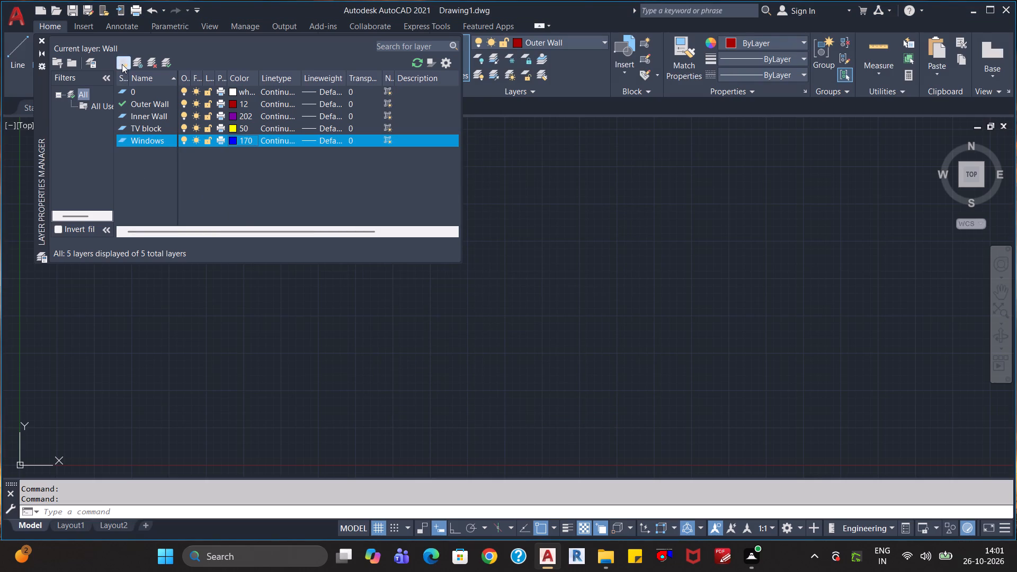
{"action": "type", "text": "Ventila"}
{"action": "type", "text": "tors"}
{"action": "key", "text": "Return"}
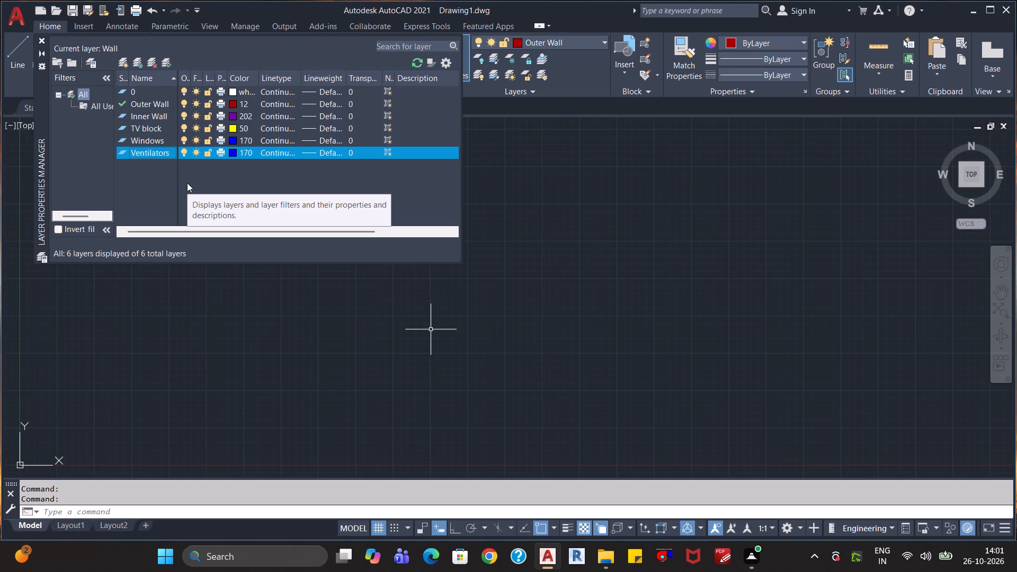
{"action": "left_click", "coordinate": [233, 156]}
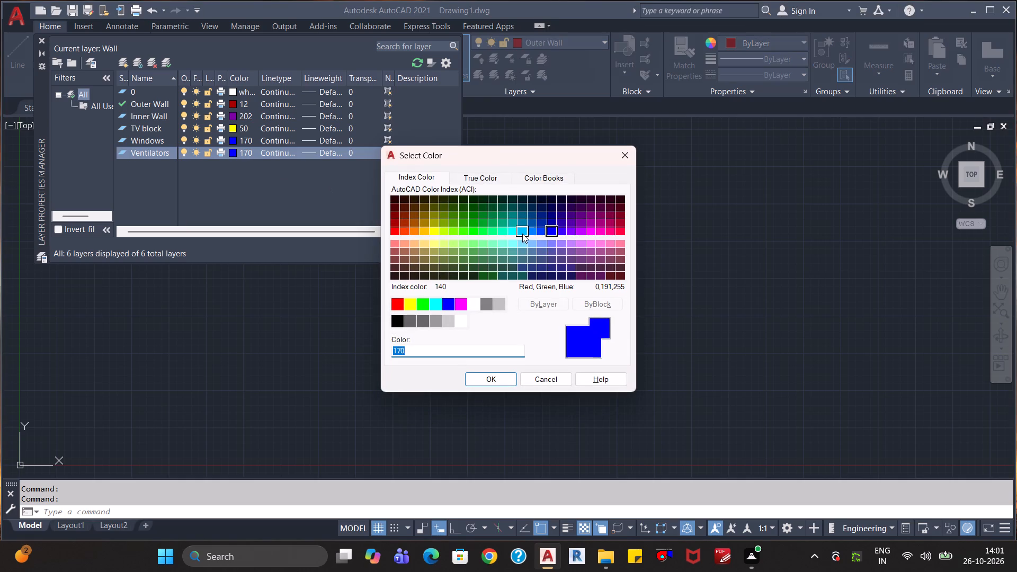
{"action": "left_click", "coordinate": [516, 233]}
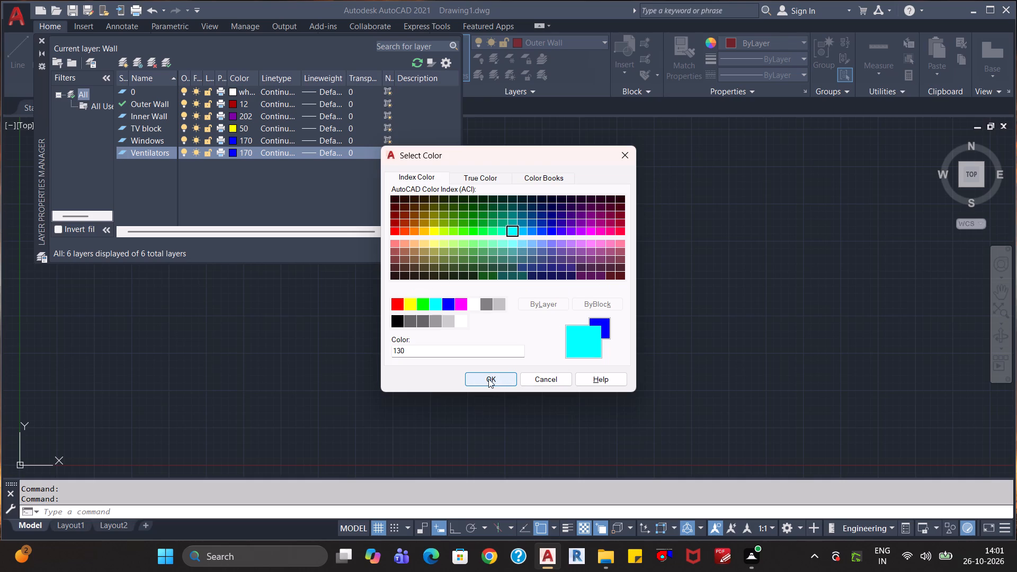
{"action": "left_click", "coordinate": [488, 379]}
{"action": "left_click", "coordinate": [306, 207]}
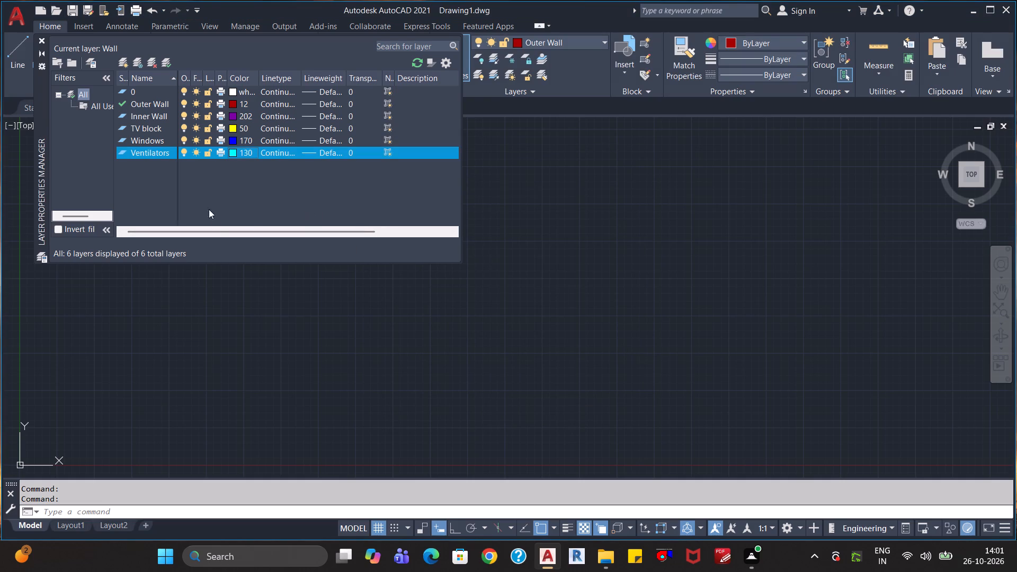
Create a layer named Sofa and set its color to index color 41.
{"action": "left_click", "coordinate": [124, 65]}
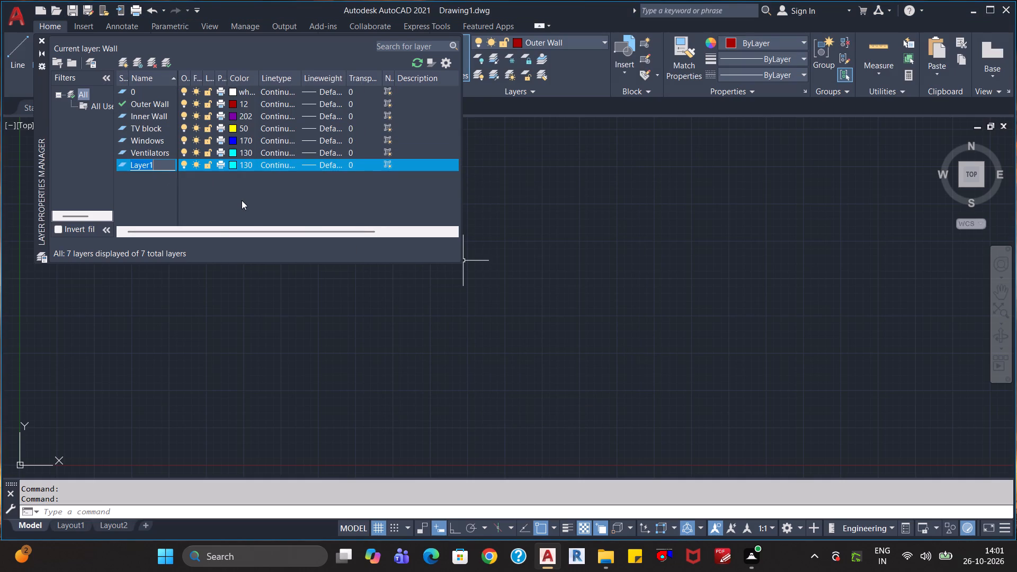
{"action": "type", "text": "Sofa"}
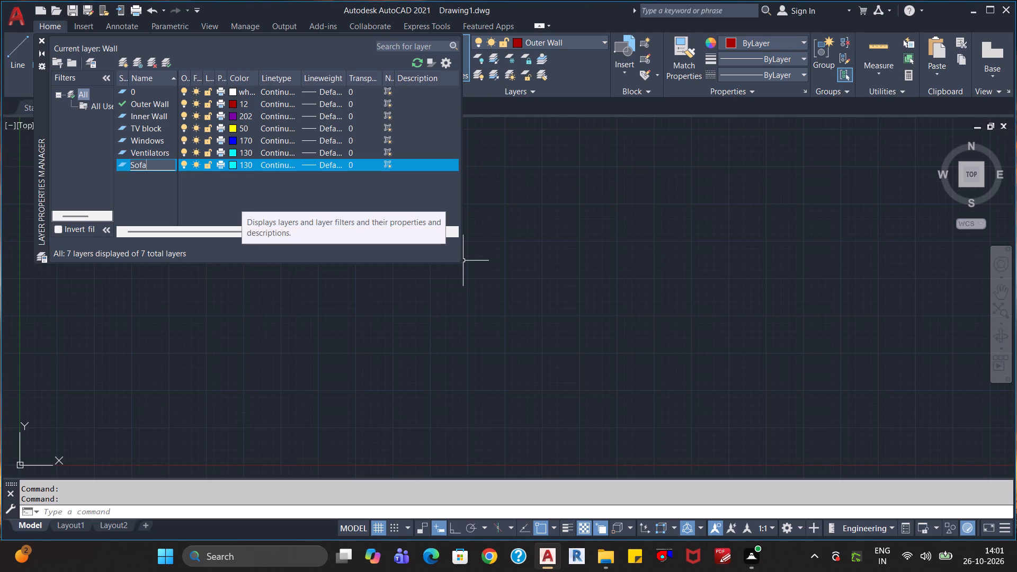
{"action": "left_click", "coordinate": [234, 166]}
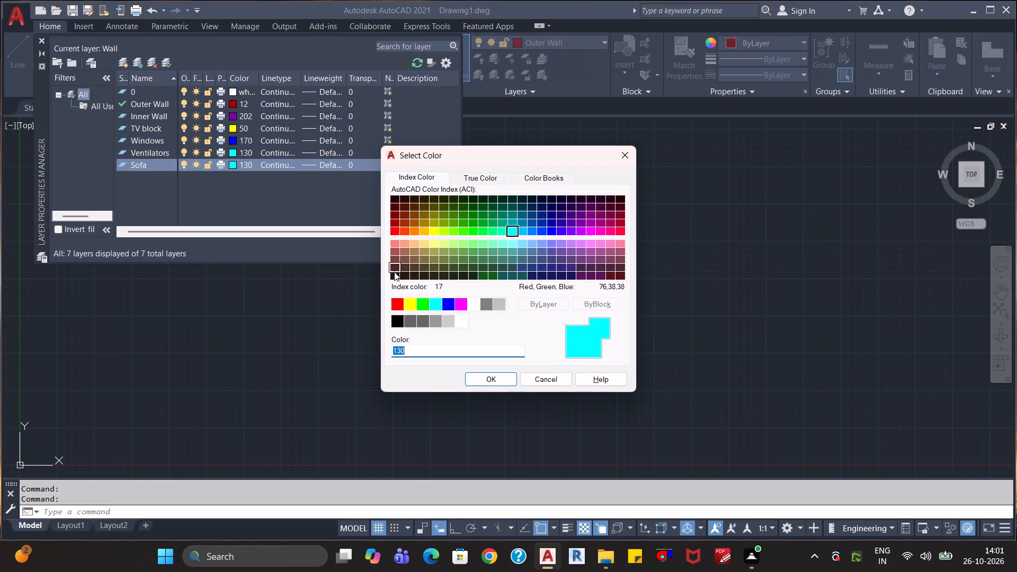
{"action": "left_click", "coordinate": [425, 246]}
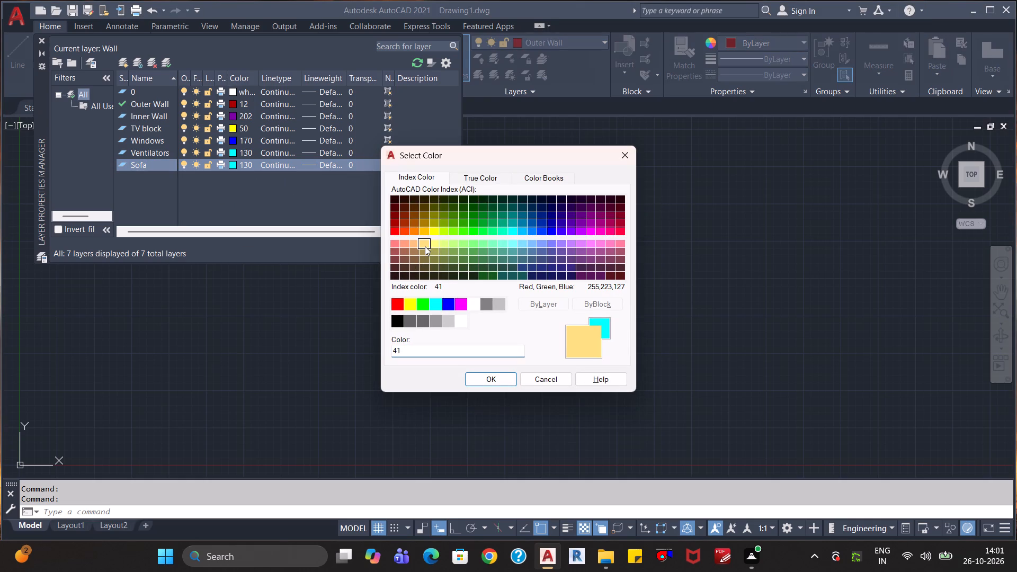
{"action": "left_click", "coordinate": [477, 378]}
{"action": "left_click", "coordinate": [255, 201]}
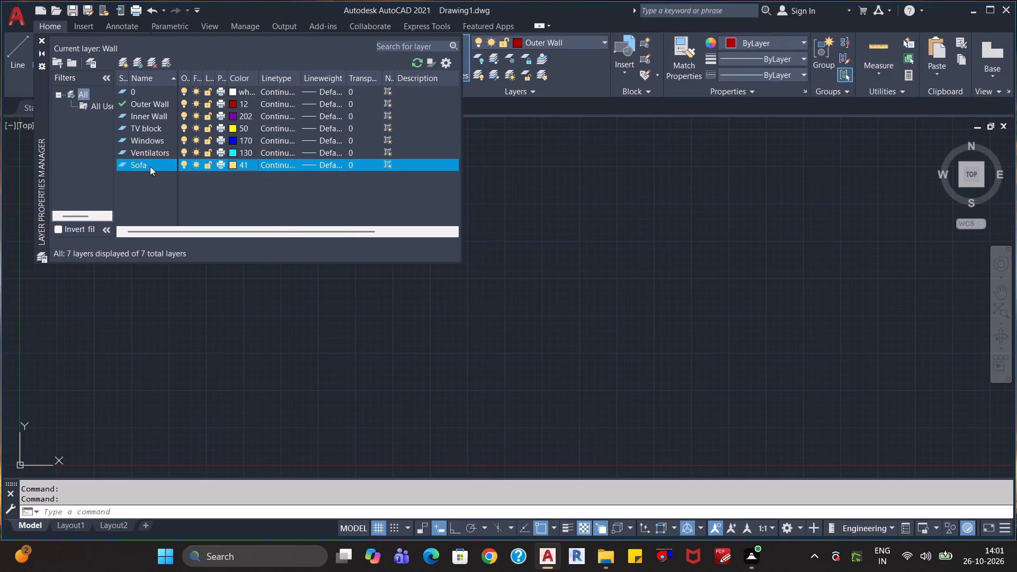
Create a layer named Beds and set its color to index color 74.
{"action": "left_click", "coordinate": [121, 65]}
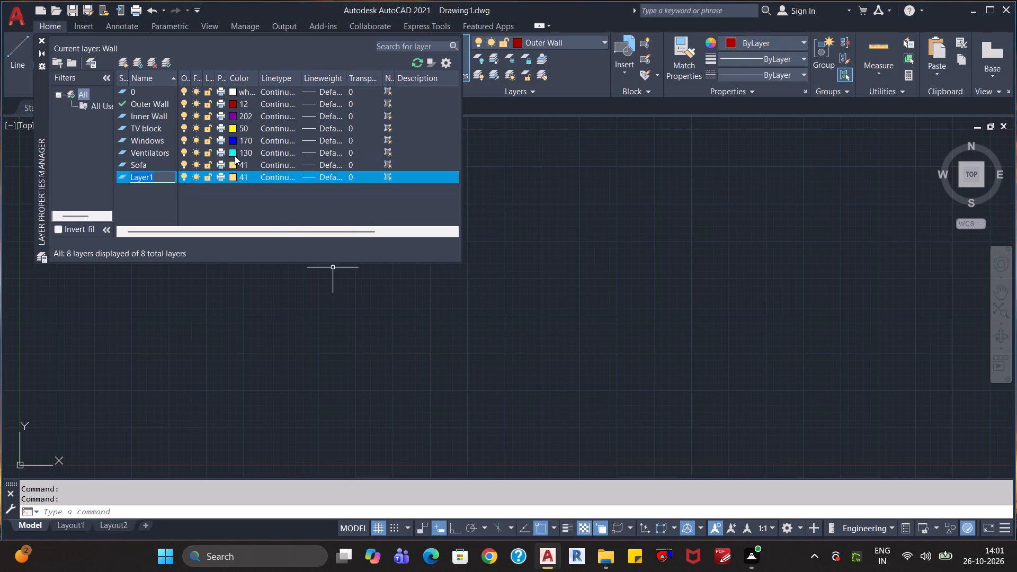
{"action": "type", "text": "Beds"}
{"action": "key", "text": "Return"}
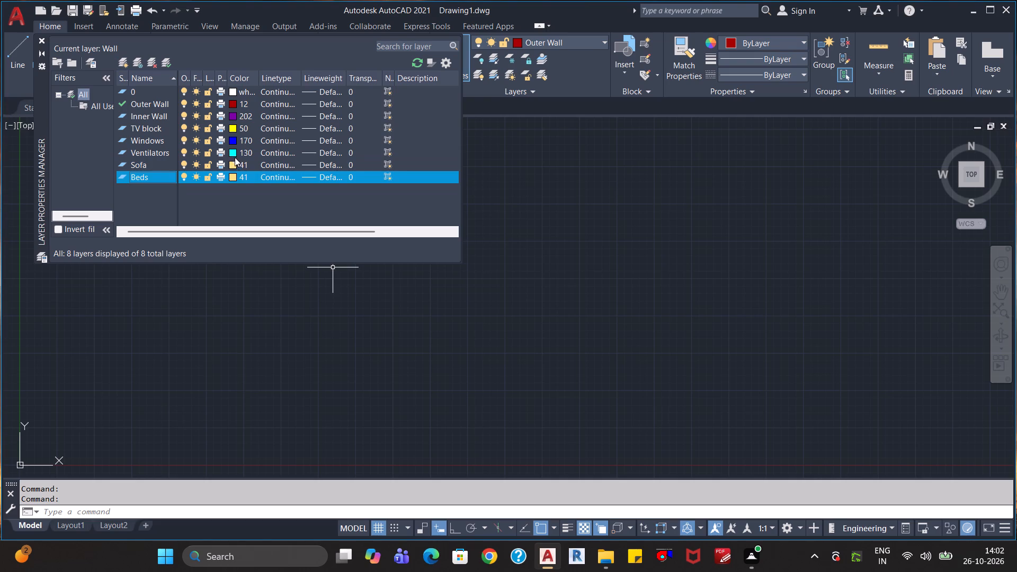
{"action": "left_click", "coordinate": [236, 175]}
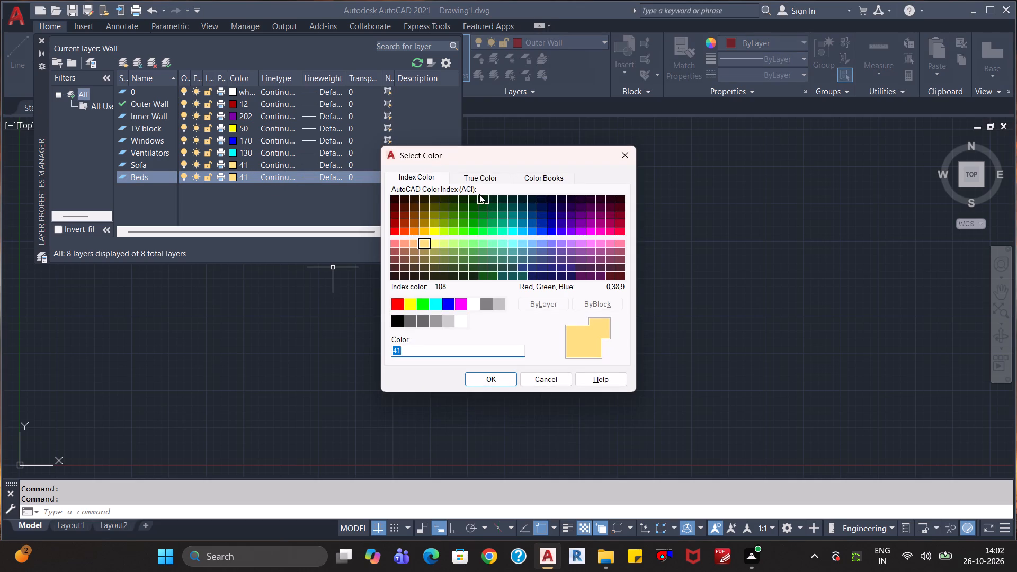
{"action": "left_click", "coordinate": [453, 216]}
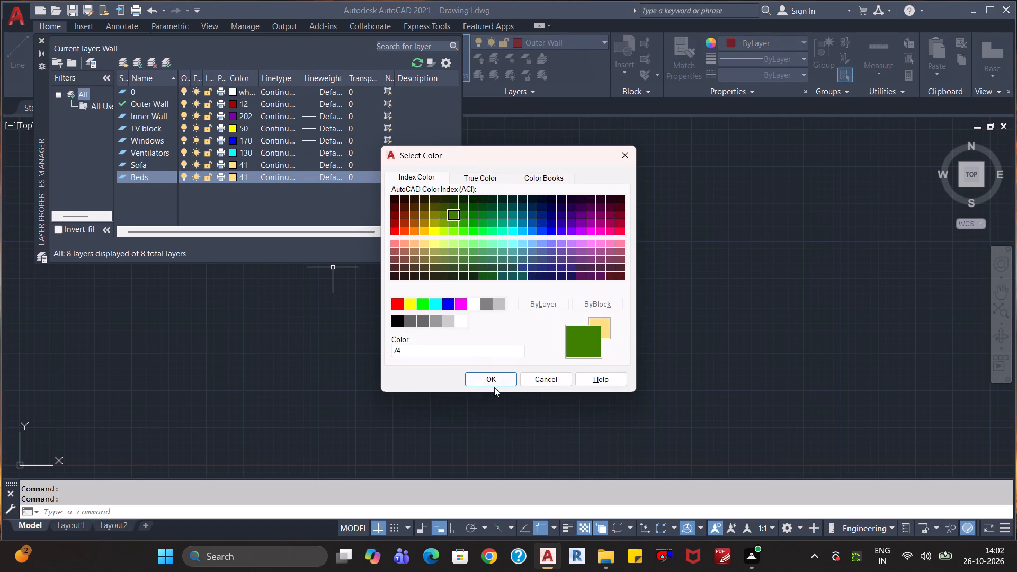
{"action": "left_click", "coordinate": [495, 379]}
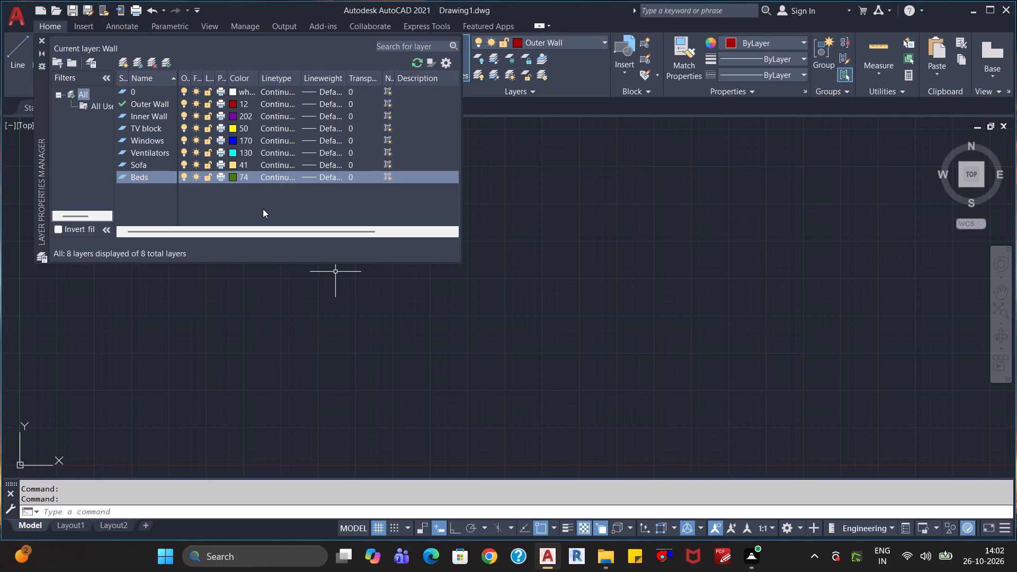
{"action": "left_click", "coordinate": [263, 209]}
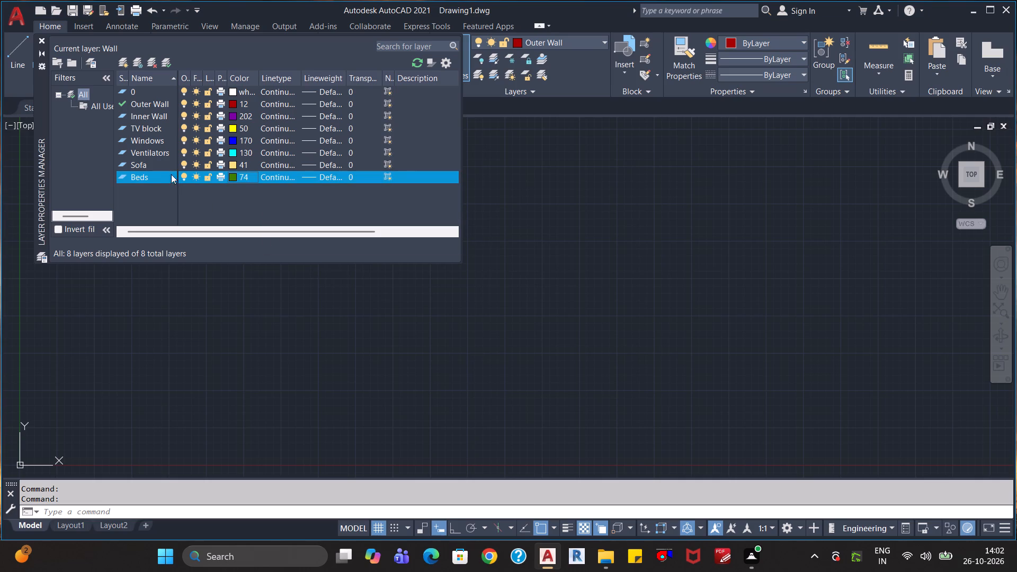
Create a layer named Doors below Beds and set its color to index color 34.
{"action": "left_click", "coordinate": [119, 65]}
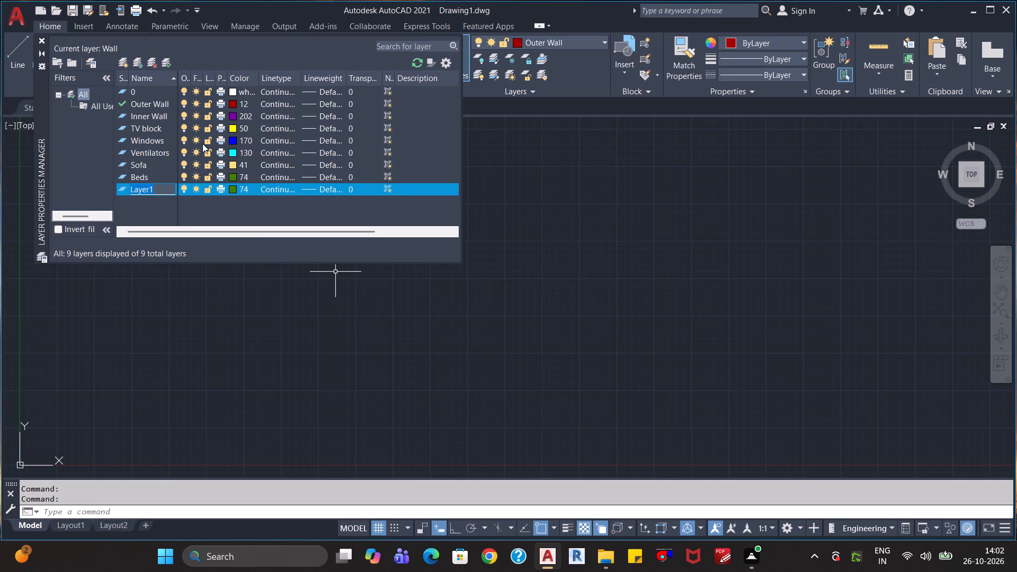
{"action": "type", "text": "Doot"}
{"action": "key", "text": "BackSpace"}
{"action": "type", "text": "rs"}
{"action": "key", "text": "Return"}
{"action": "left_click", "coordinate": [233, 189]}
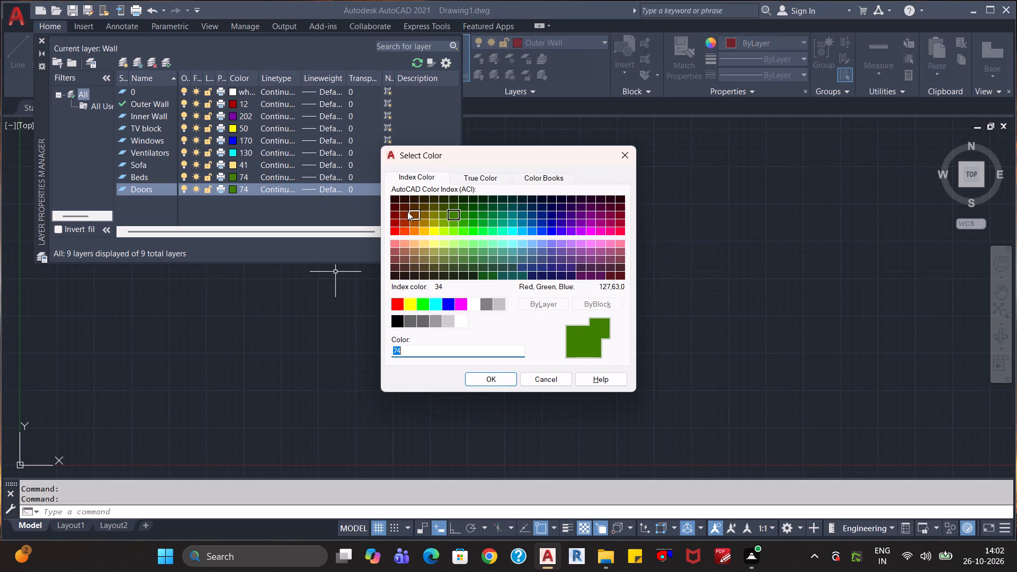
{"action": "left_click", "coordinate": [413, 213]}
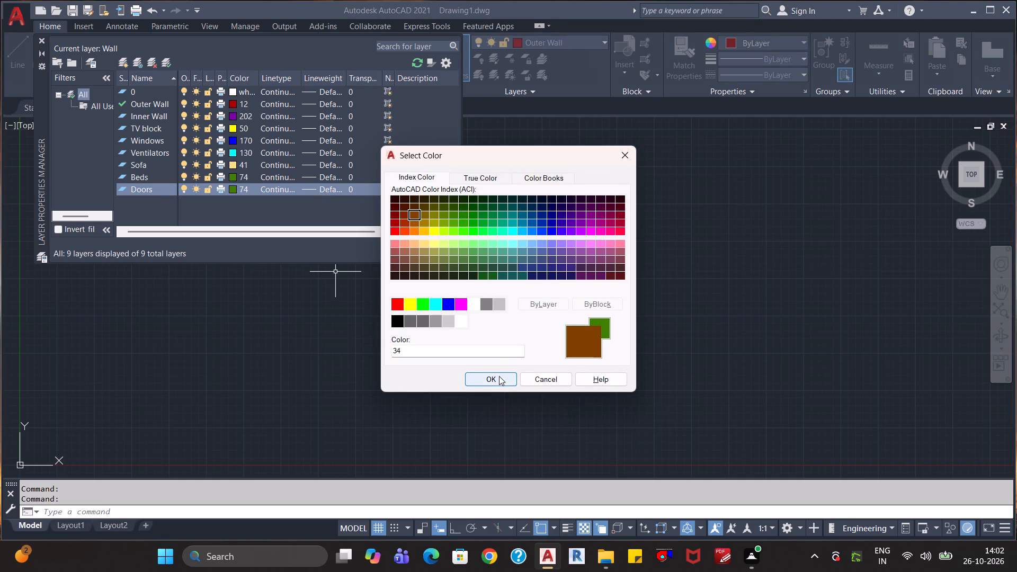
{"action": "left_click", "coordinate": [499, 376]}
{"action": "left_click", "coordinate": [272, 208]}
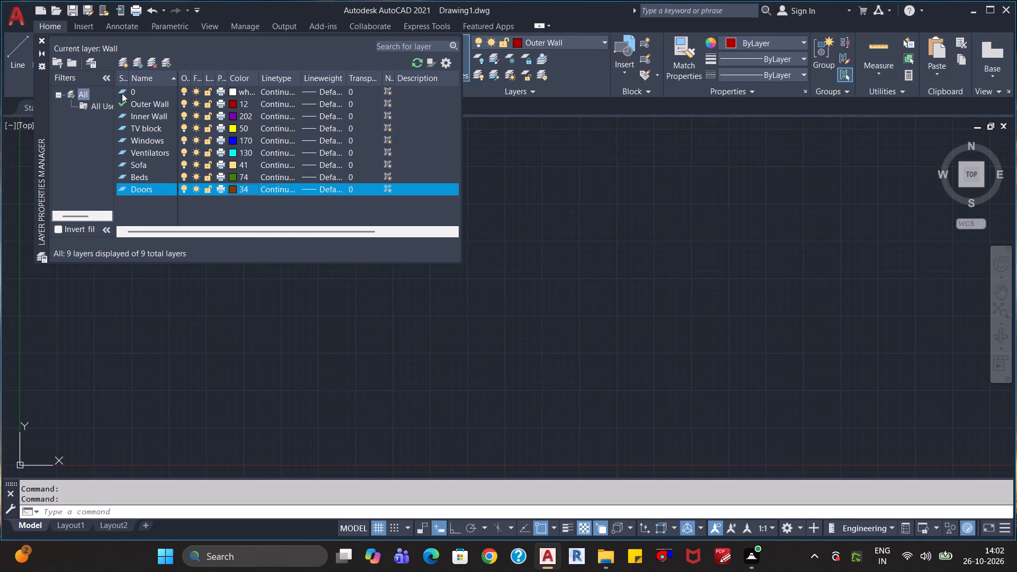
Create a layer named Dining Table below Doors and set its color to index color 52.
{"action": "left_click", "coordinate": [123, 57]}
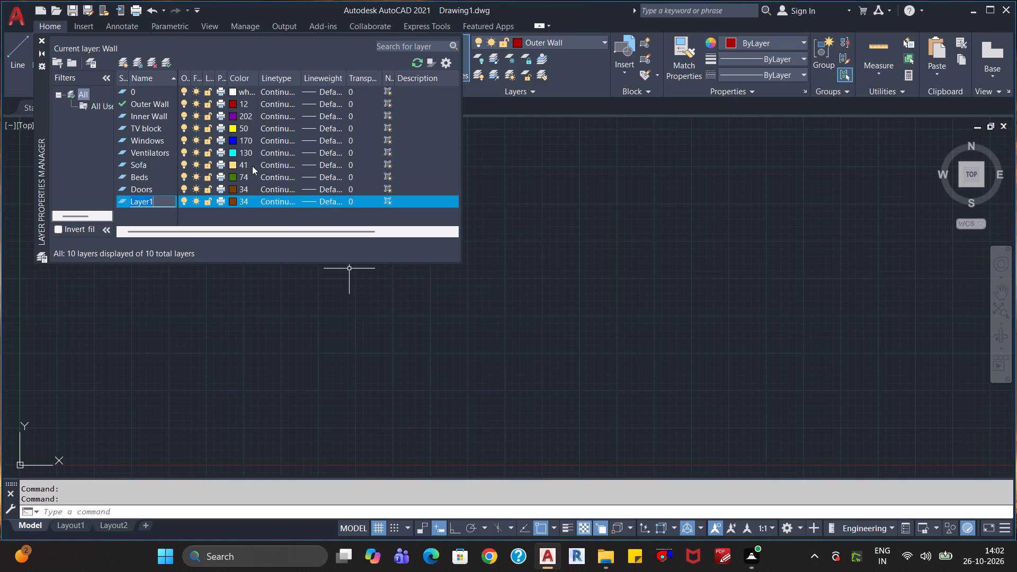
{"action": "type", "text": "Dining Table"}
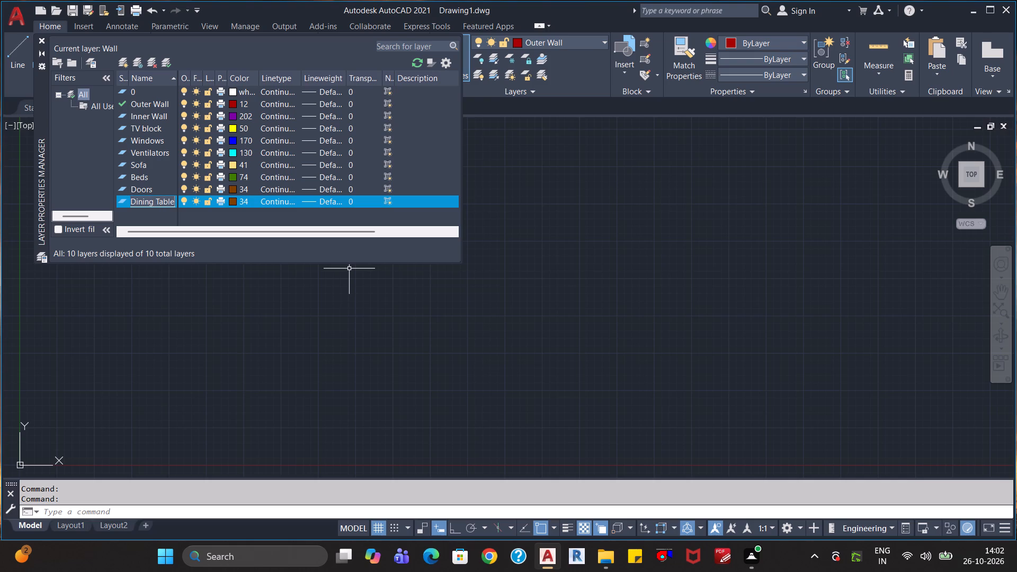
{"action": "left_click", "coordinate": [235, 201]}
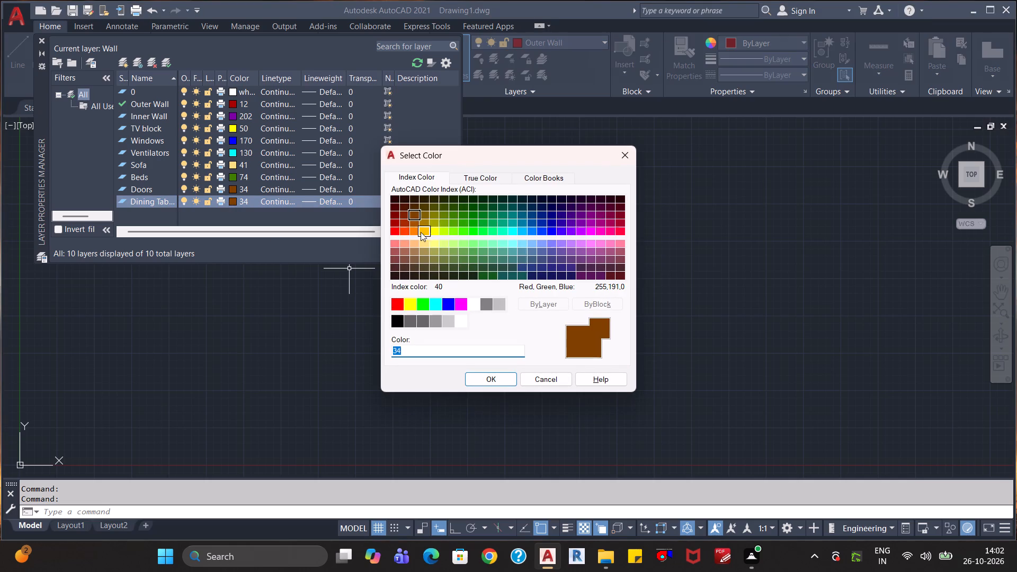
{"action": "left_click", "coordinate": [416, 225]}
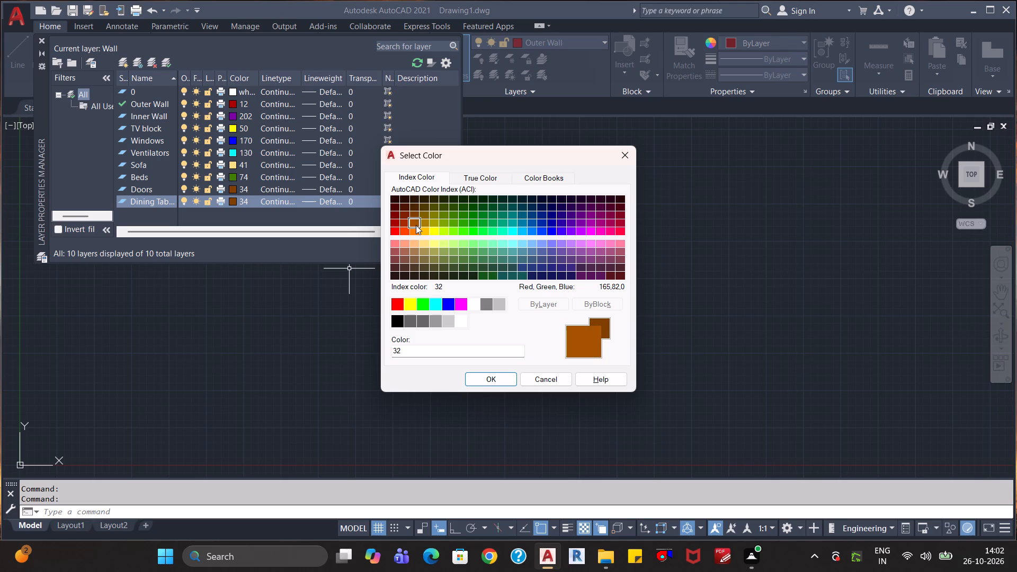
{"action": "left_click", "coordinate": [424, 221]}
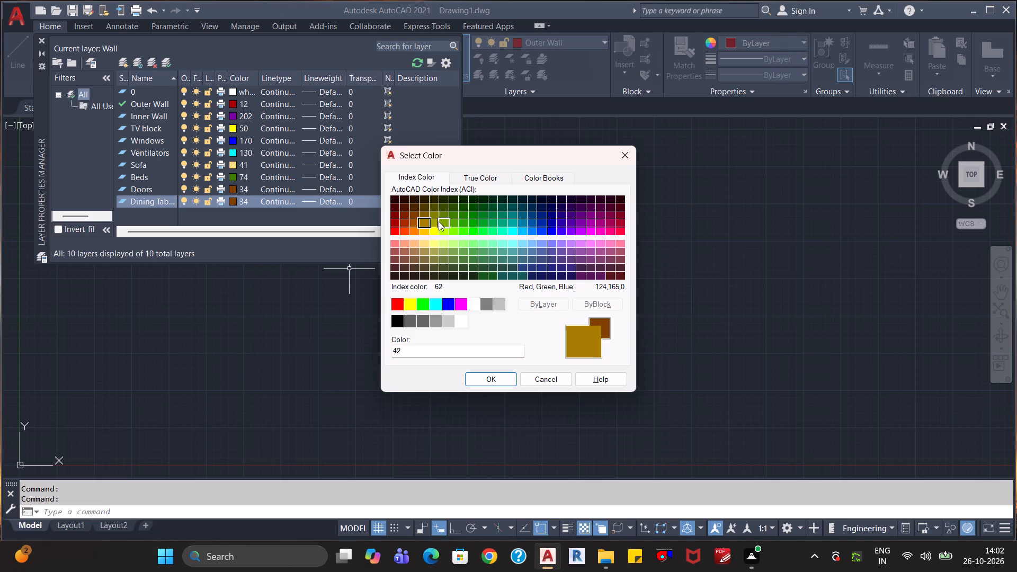
{"action": "left_click", "coordinate": [437, 222]}
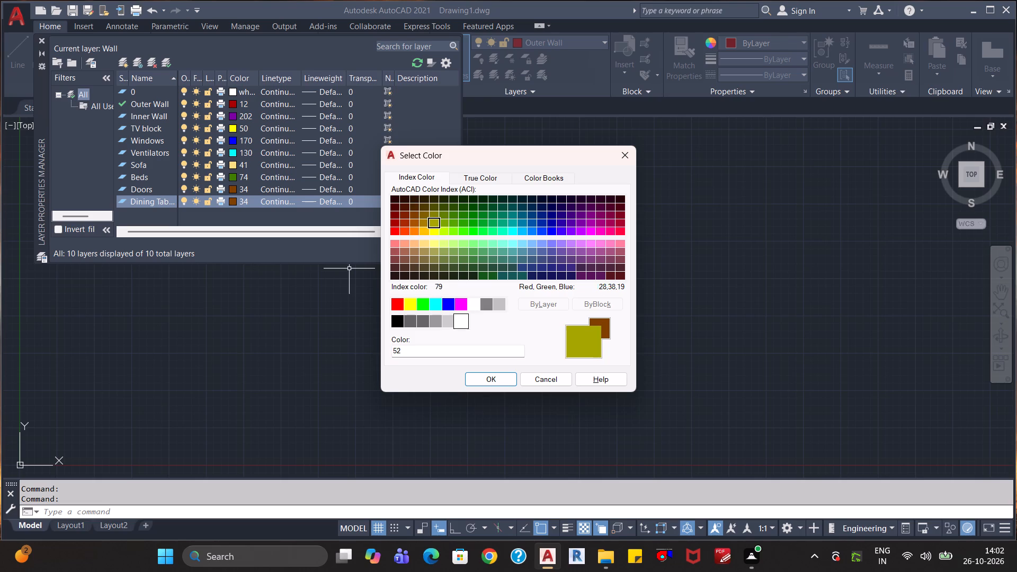
{"action": "left_click", "coordinate": [488, 382]}
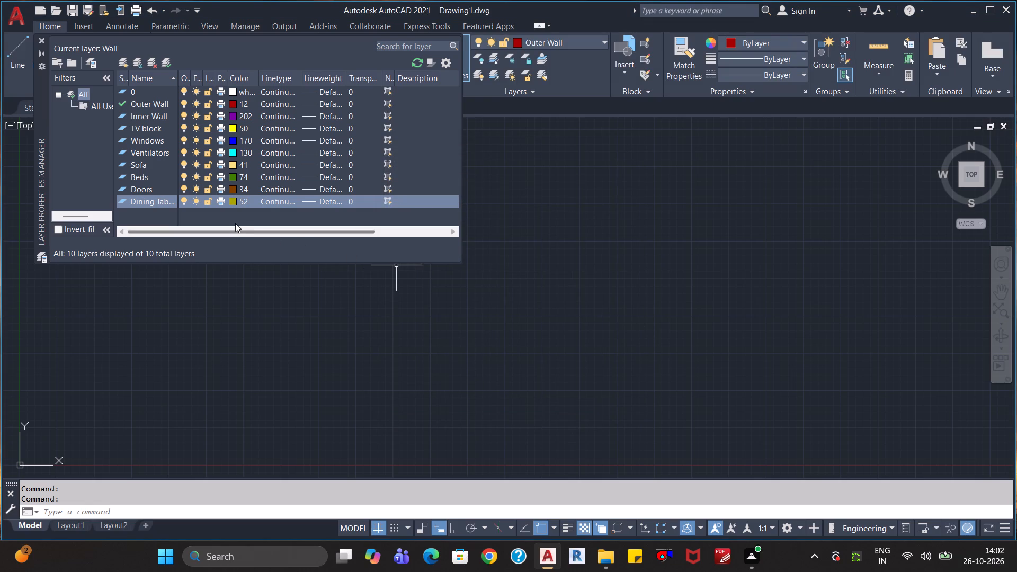
{"action": "key", "text": "Escape"}
{"action": "left_click", "coordinate": [231, 215]}
{"action": "key", "text": "Escape"}
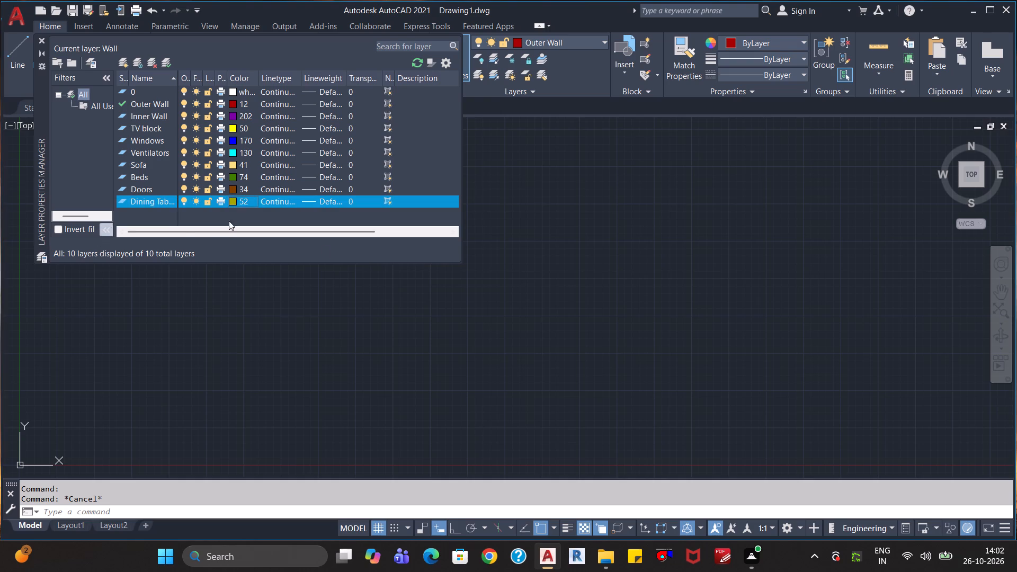
Create a layer named Commode, with a capital C, below the Dining Table layer.
{"action": "left_click", "coordinate": [119, 61]}
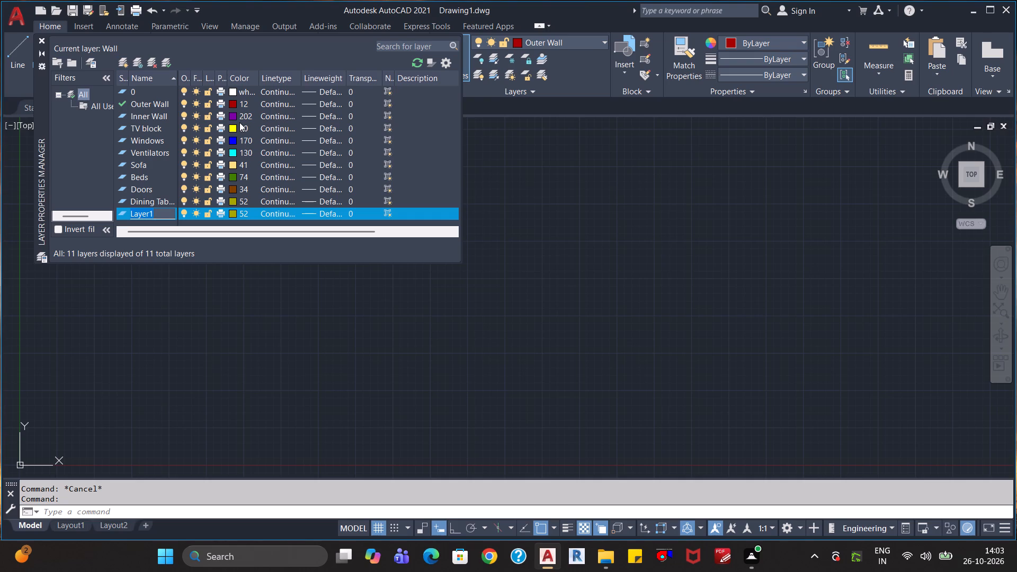
{"action": "type", "text": "commode"}
{"action": "key", "text": "ctrl+Left"}
{"action": "key", "text": "Right"}
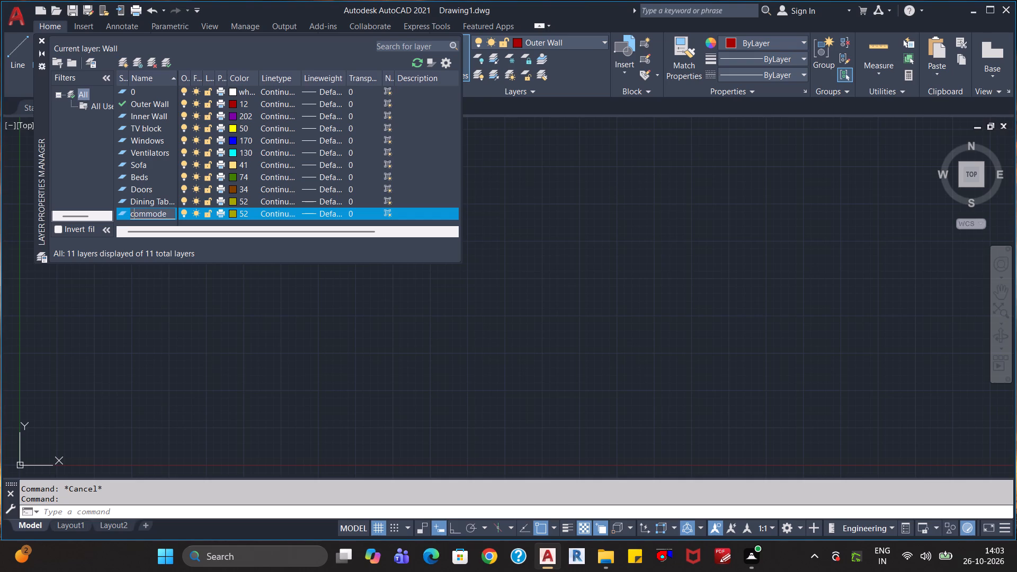
{"action": "key", "text": "BackSpace"}
{"action": "key", "text": "shift+c"}
{"action": "key", "text": "Return"}
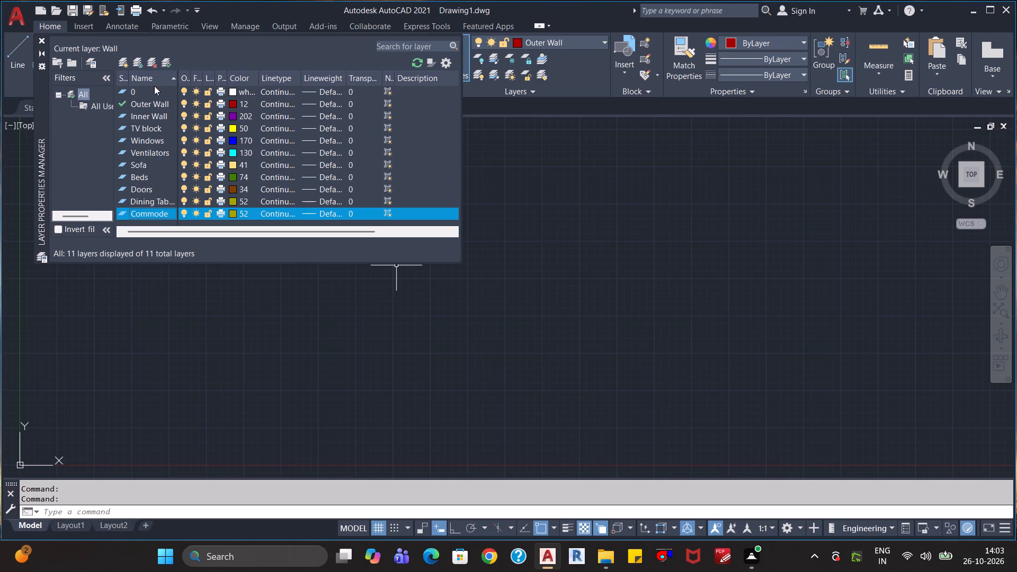
Create a layer named Sink below the Commode layer in the layer list.
{"action": "left_click", "coordinate": [119, 65]}
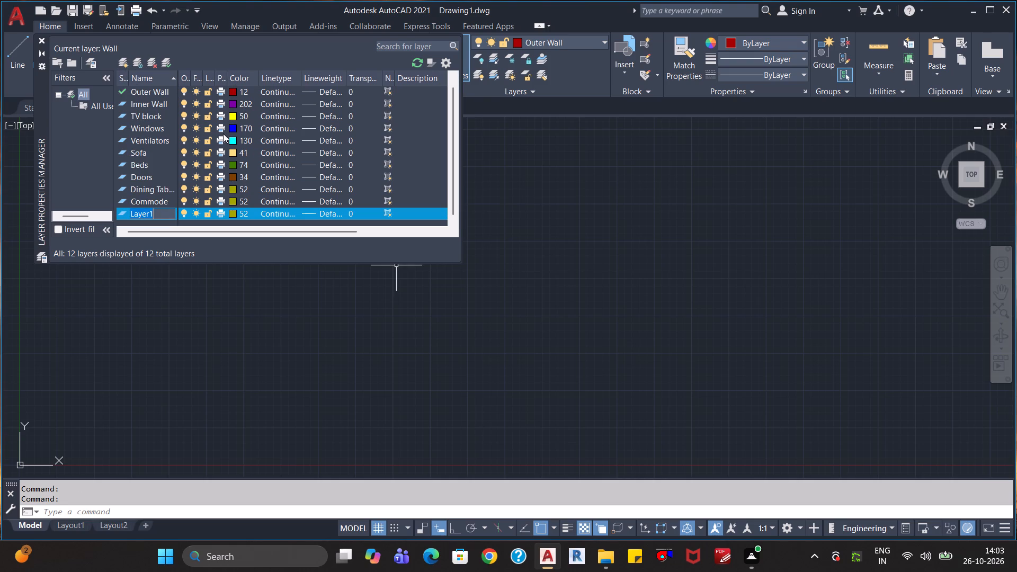
{"action": "type", "text": "Sink"}
{"action": "key", "text": "Return"}
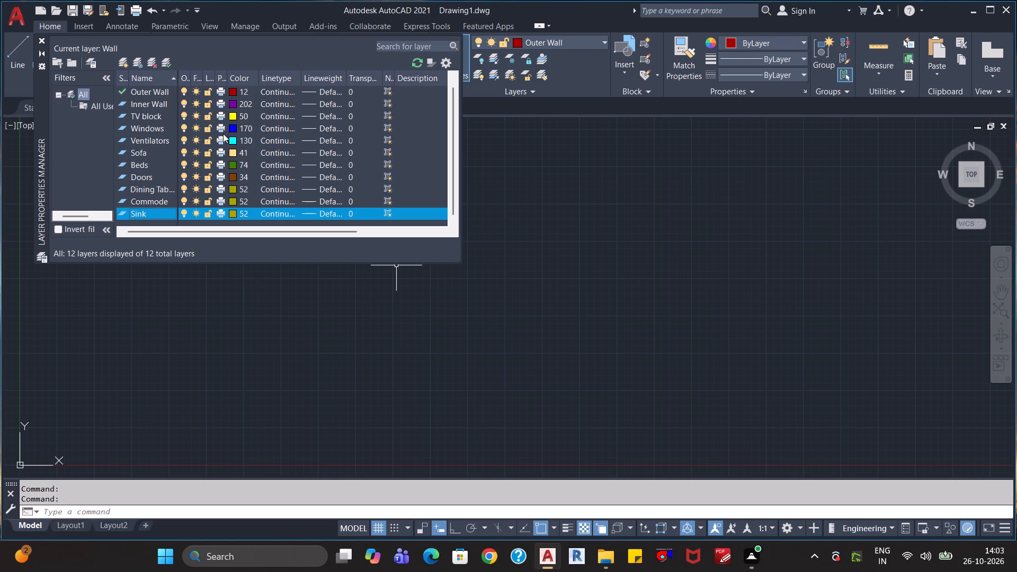
Create a layer named Gas Stove below the Sink layer in the layer list.
{"action": "left_click", "coordinate": [123, 66]}
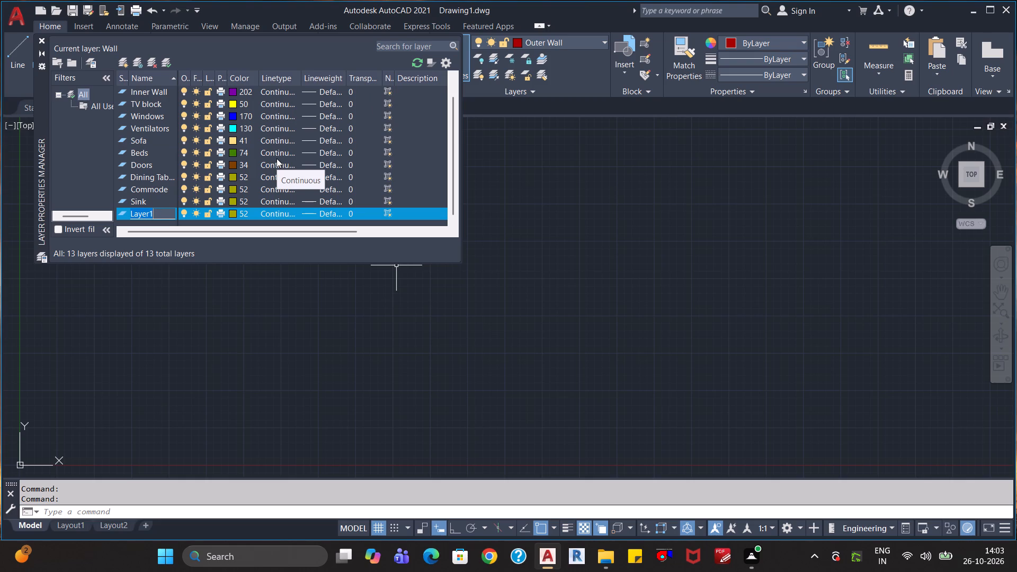
{"action": "type", "text": "Gas Stove"}
{"action": "key", "text": "space"}
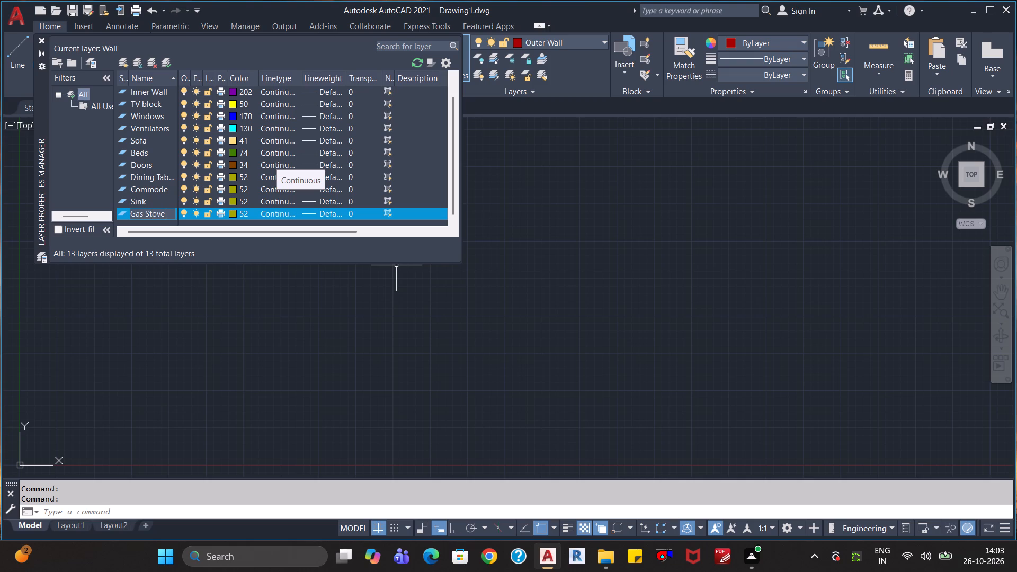
{"action": "key", "text": "Return"}
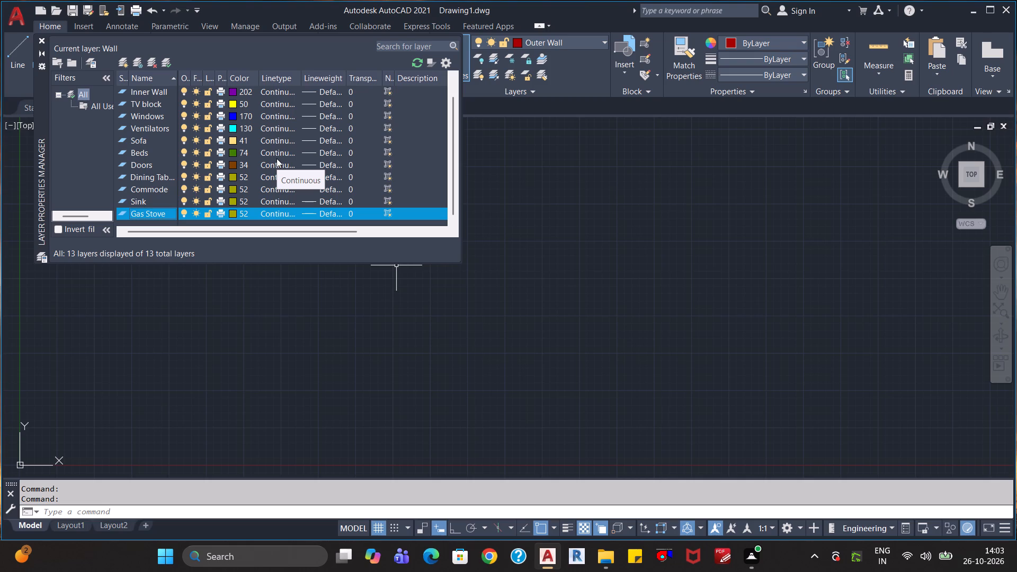
Create a layer named Refridgerator below the Gas Stove layer in the layer list.
{"action": "key", "text": "alt+n"}
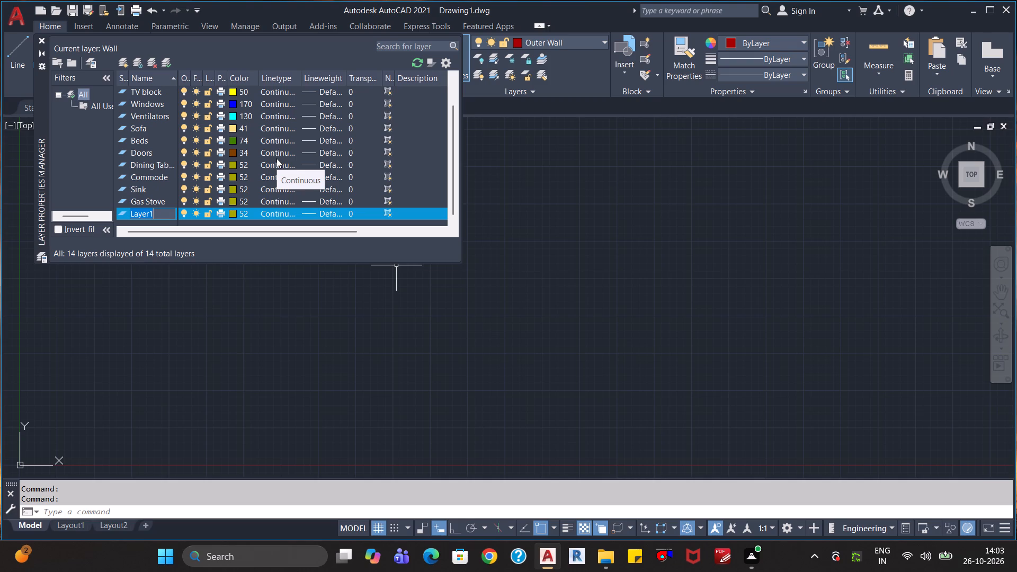
{"action": "type", "text": "re"}
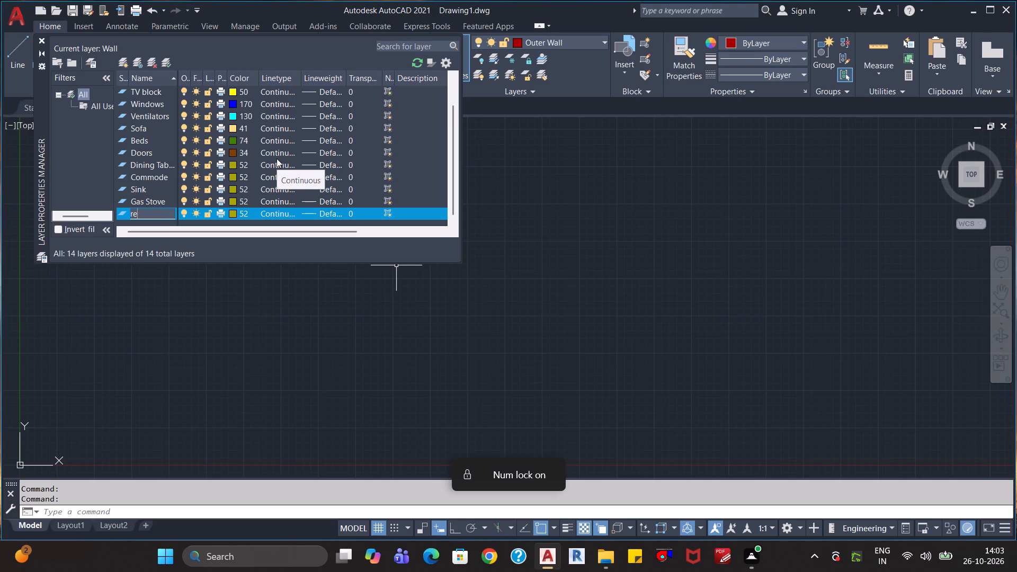
{"action": "key", "text": "BackSpace"}
{"action": "key", "text": "BackSpace"}
{"action": "type", "text": "Refridgerator"}
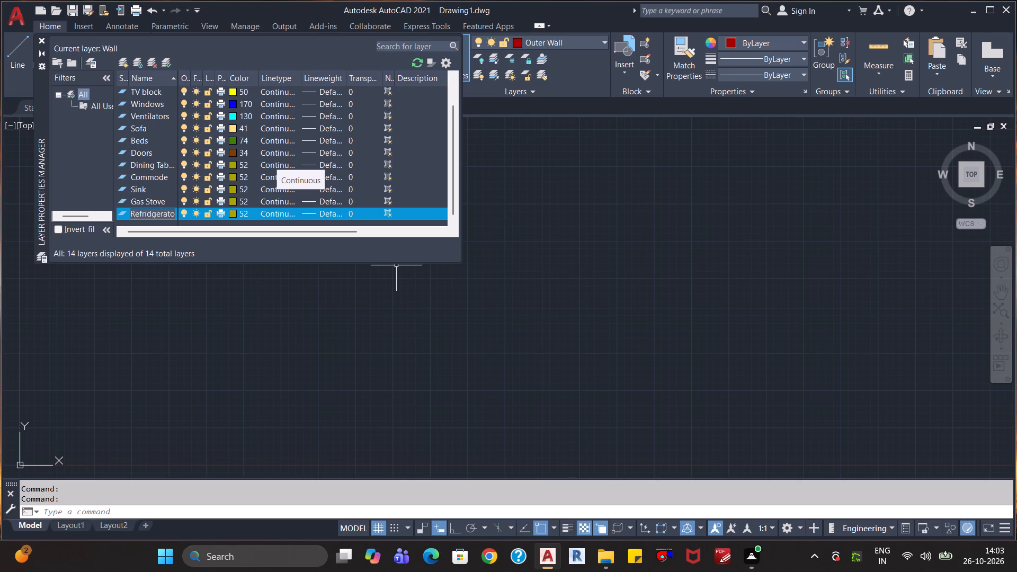
{"action": "key", "text": "Return"}
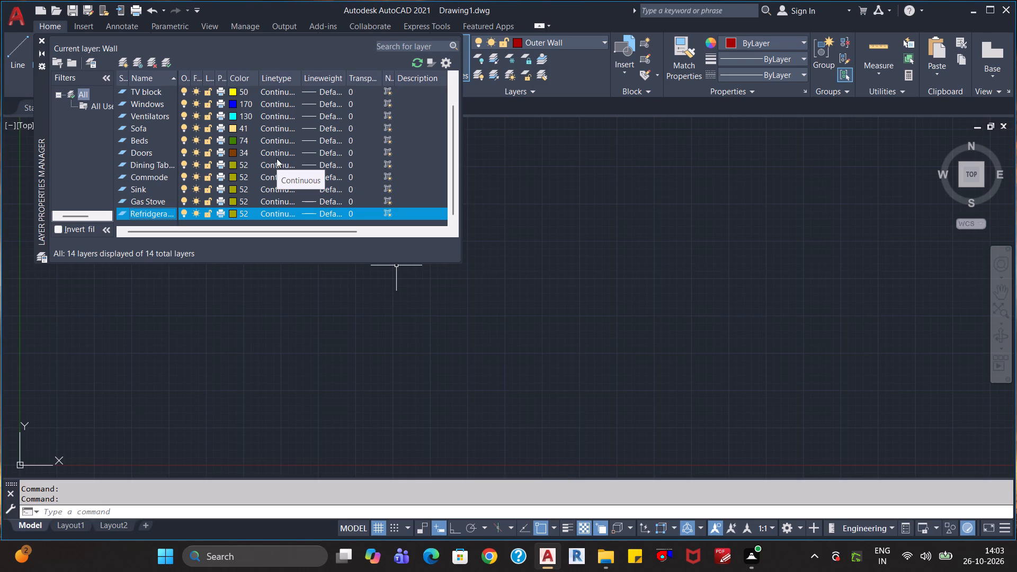
Create a layer named Washing Machine below the Refridgerator layer in the layer list.
{"action": "key", "text": "alt+n"}
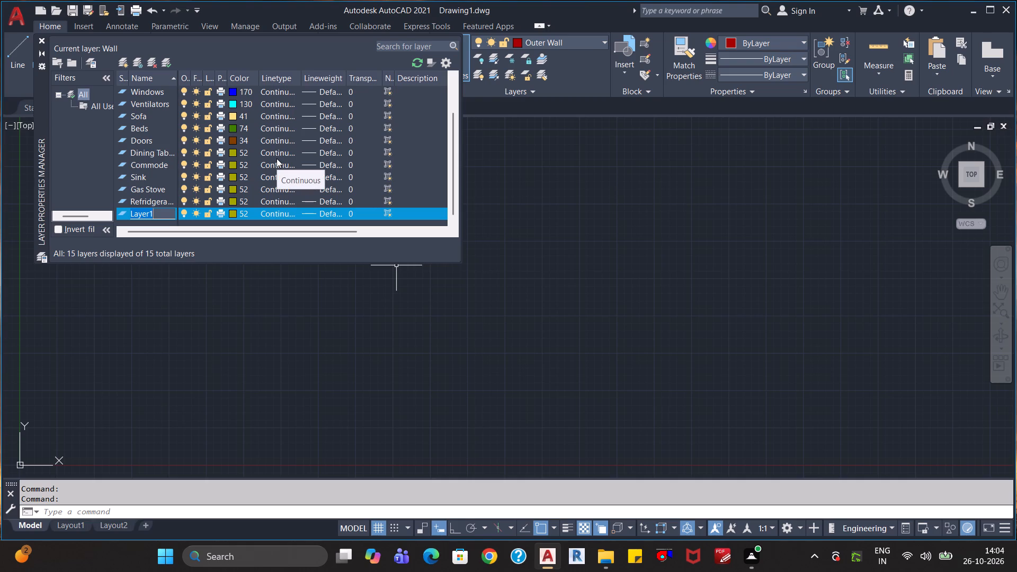
{"action": "type", "text": "Washing M"}
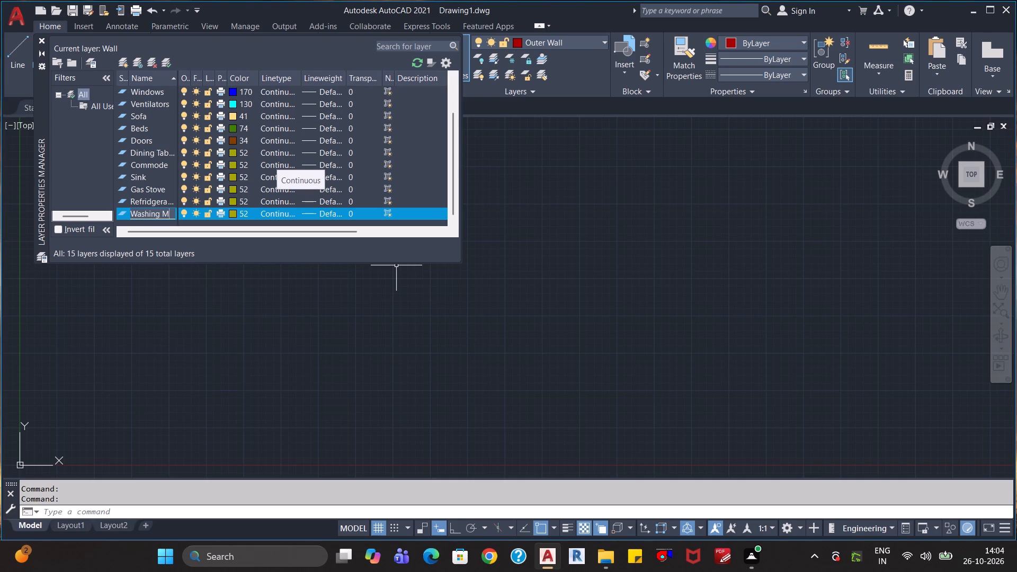
{"action": "type", "text": "achine"}
{"action": "key", "text": "Return"}
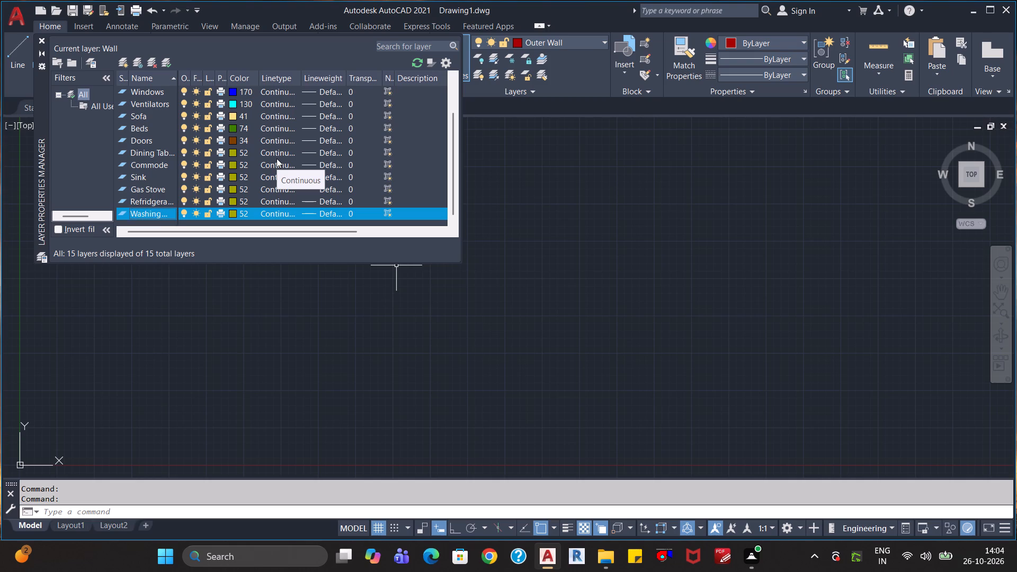
Create a layer named Car below the Washing Machine layer in the layer list.
{"action": "key", "text": "alt+n"}
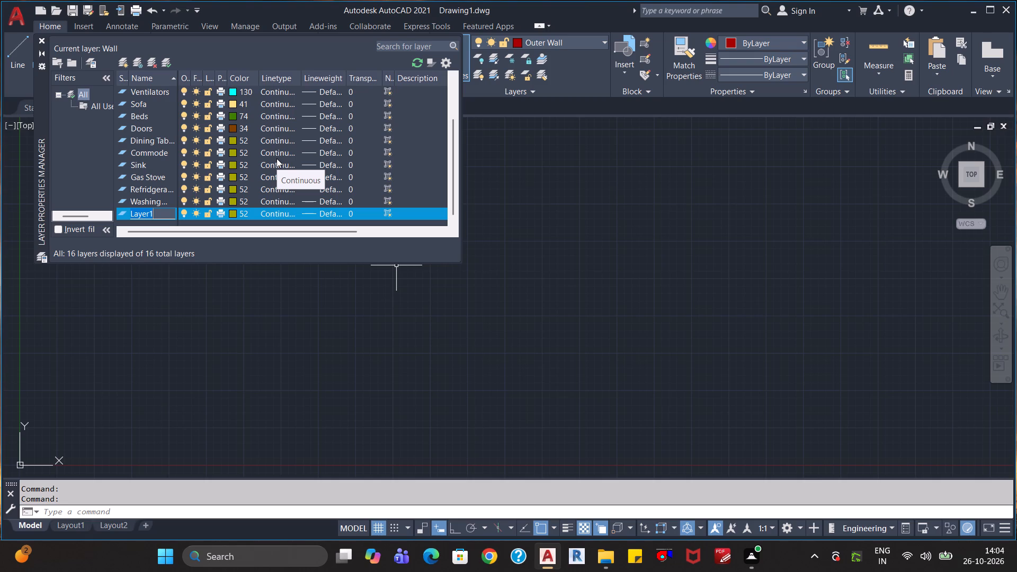
{"action": "type", "text": "Car"}
{"action": "key", "text": "Return"}
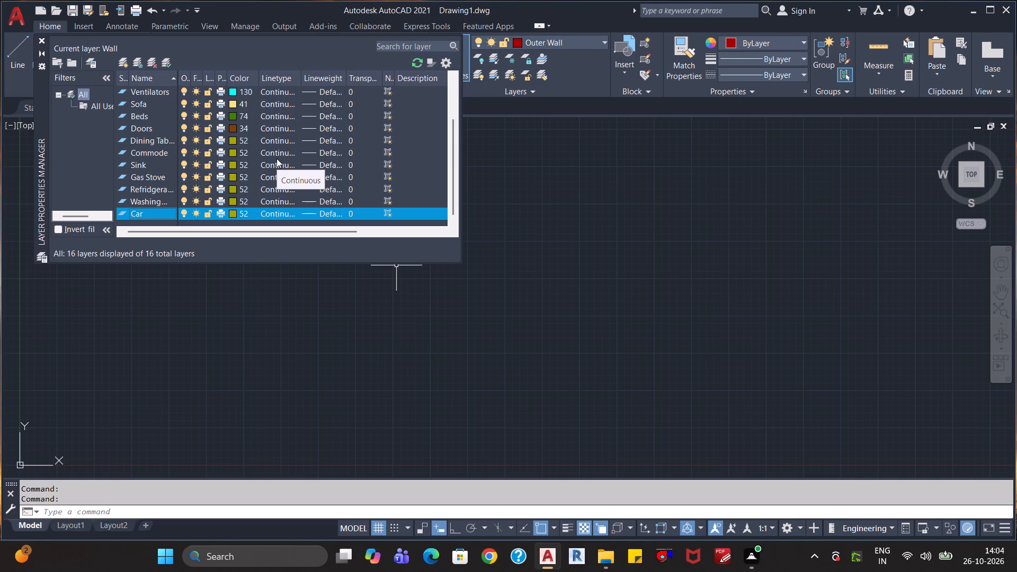
Create a layer named Staircase below the Car layer in the layer list.
{"action": "key", "text": "alt+n"}
{"action": "type", "text": "Staircase"}
{"action": "key", "text": "Return"}
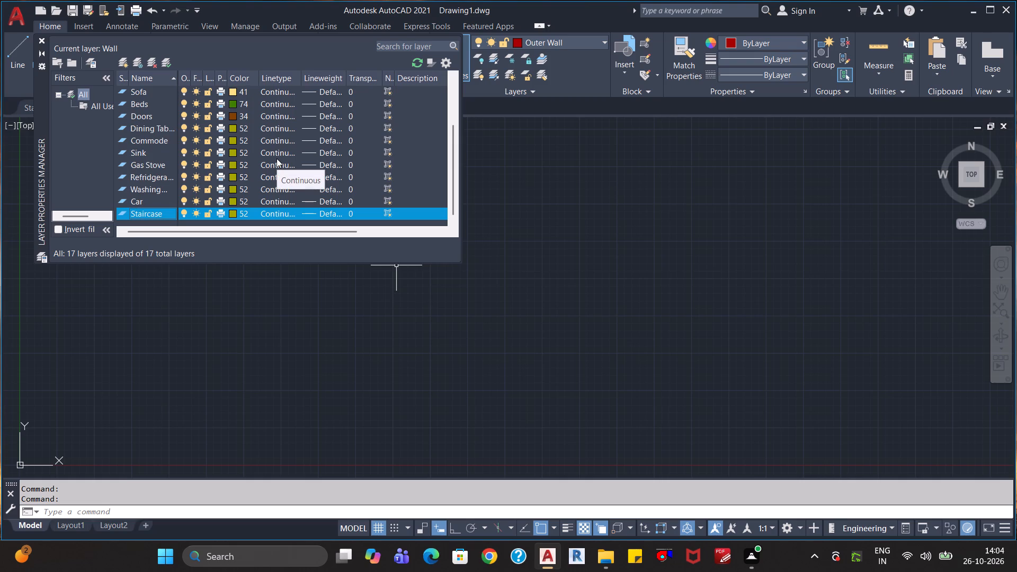
Set the Commode layer's color to index color 66, a dark olive green.
{"action": "left_click", "coordinate": [235, 141]}
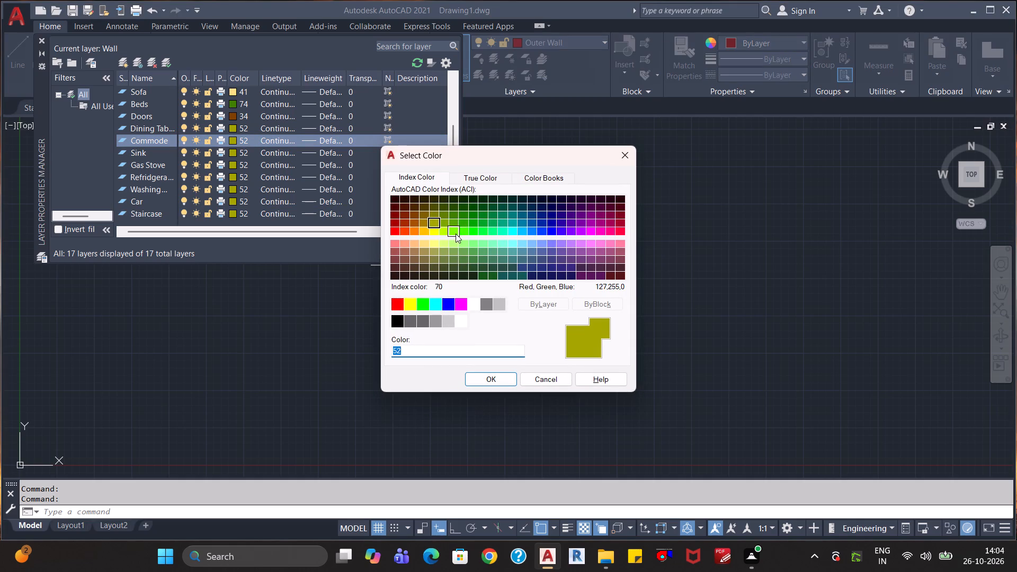
{"action": "left_click", "coordinate": [443, 204]}
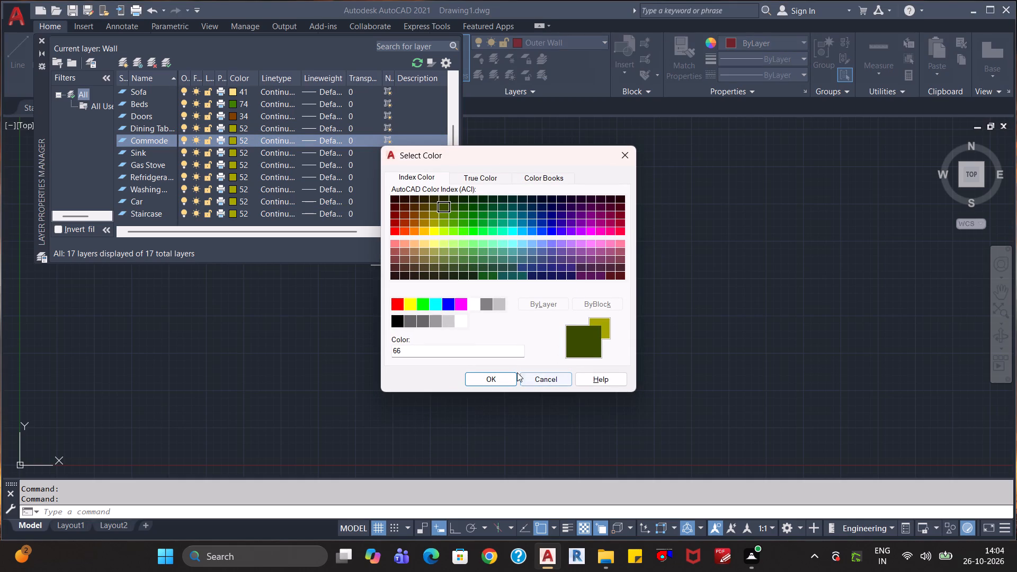
{"action": "left_click", "coordinate": [504, 374]}
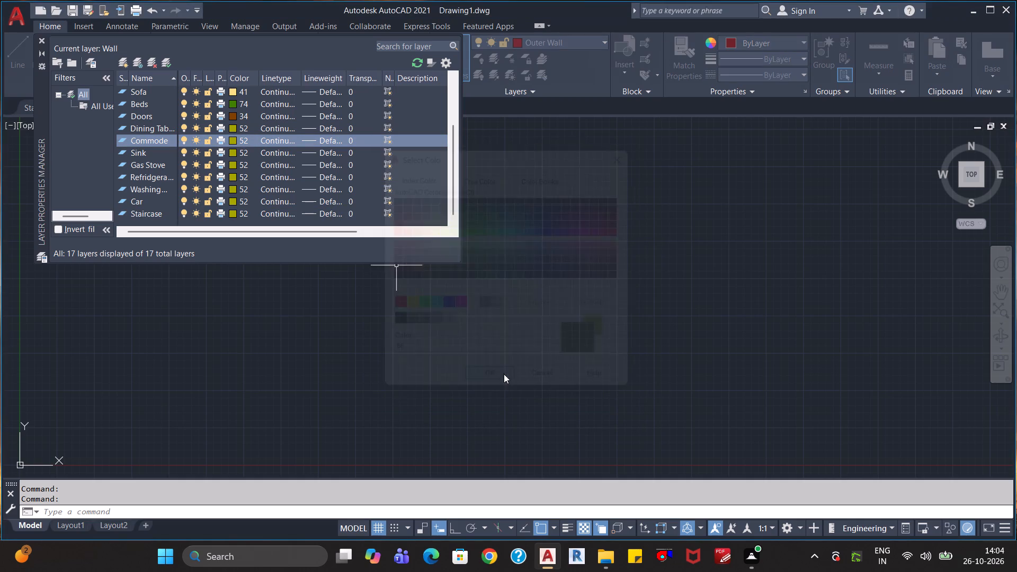
Set the Sink layer's color to index color 33, a muted brown.
{"action": "left_click", "coordinate": [234, 152]}
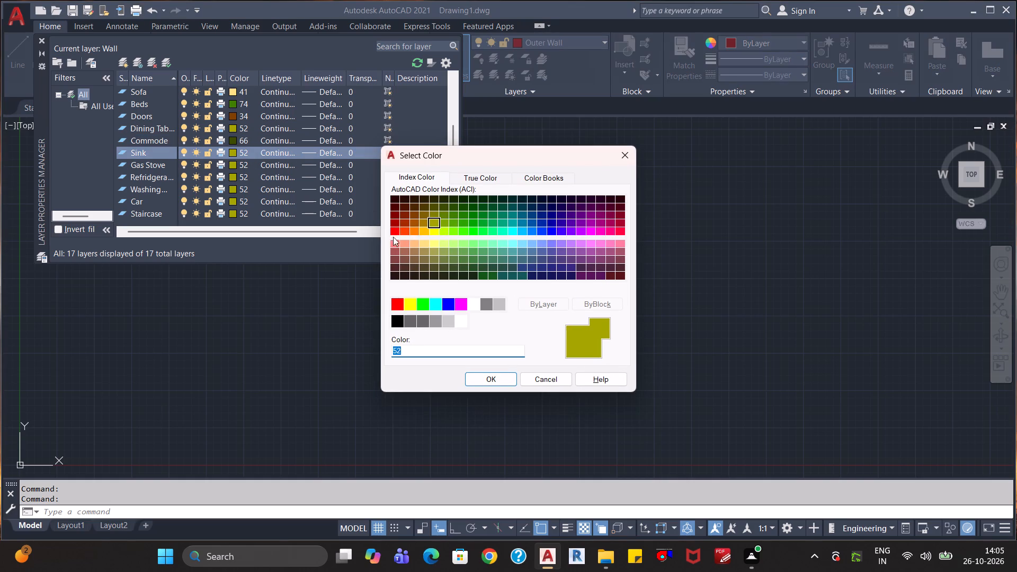
{"action": "left_click", "coordinate": [417, 252]}
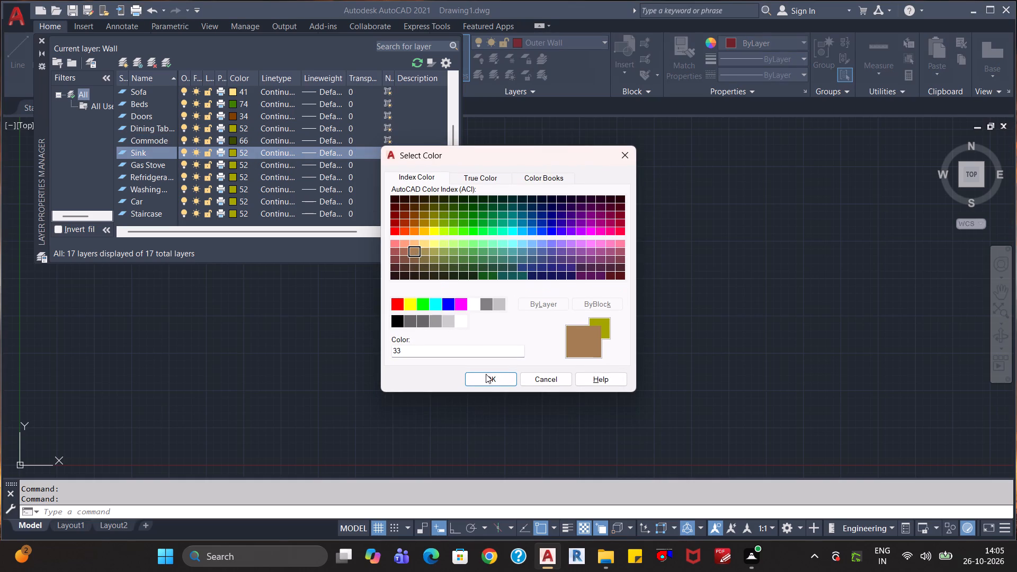
{"action": "left_click", "coordinate": [490, 382]}
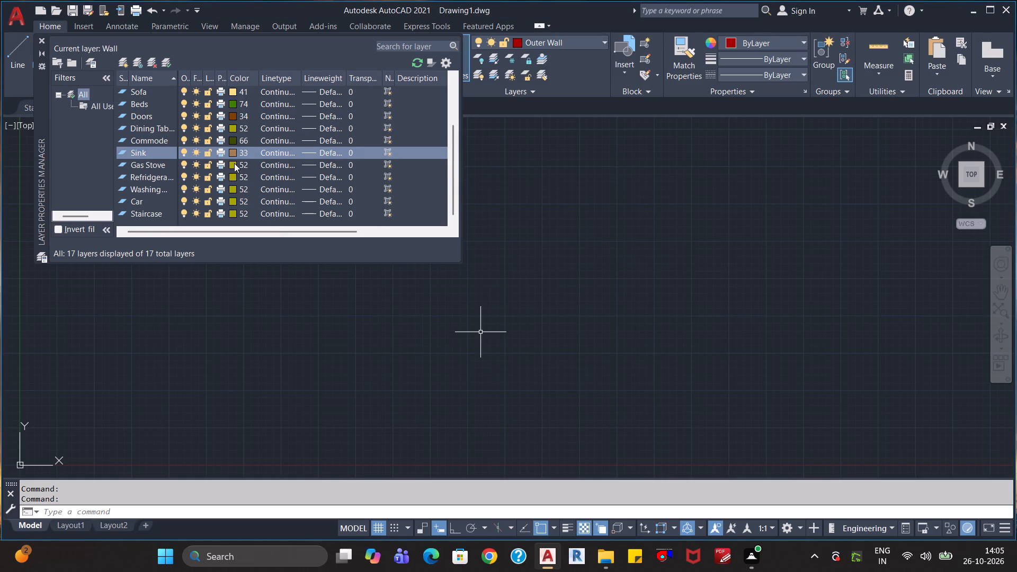
Set the Gas Stove layer's color to index color 31, a light orange.
{"action": "left_click", "coordinate": [234, 163]}
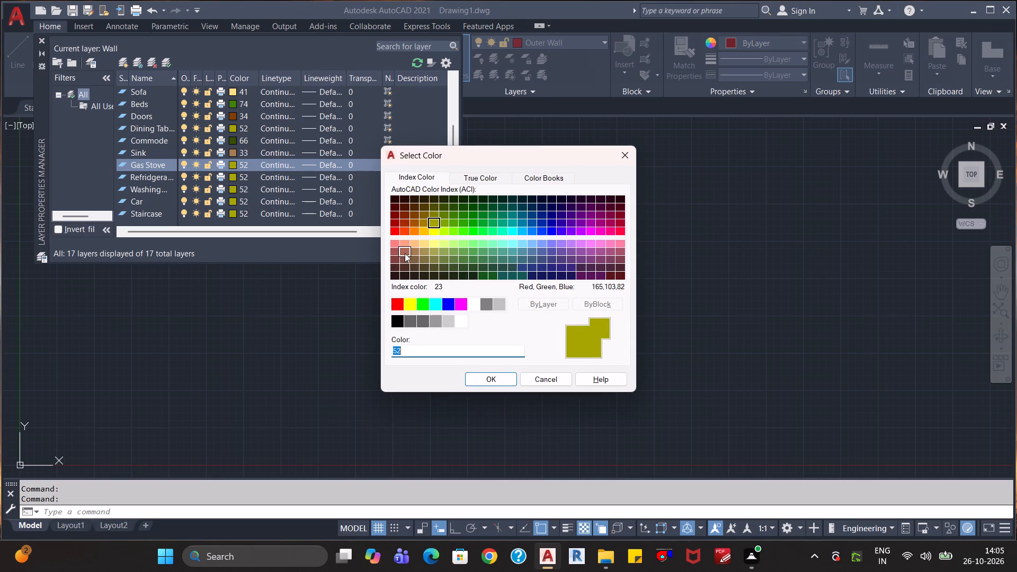
{"action": "left_click", "coordinate": [417, 244]}
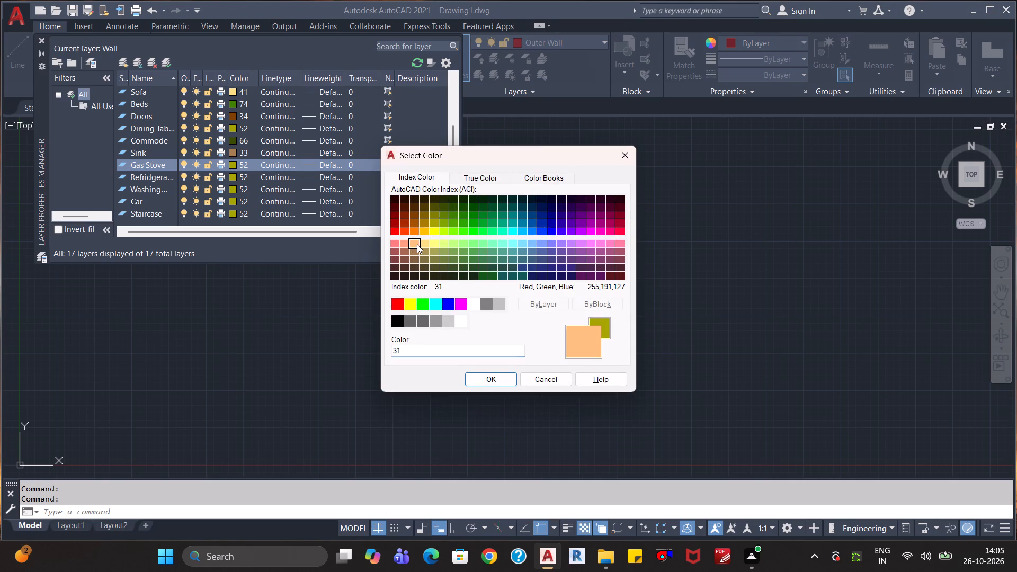
{"action": "left_click", "coordinate": [485, 379]}
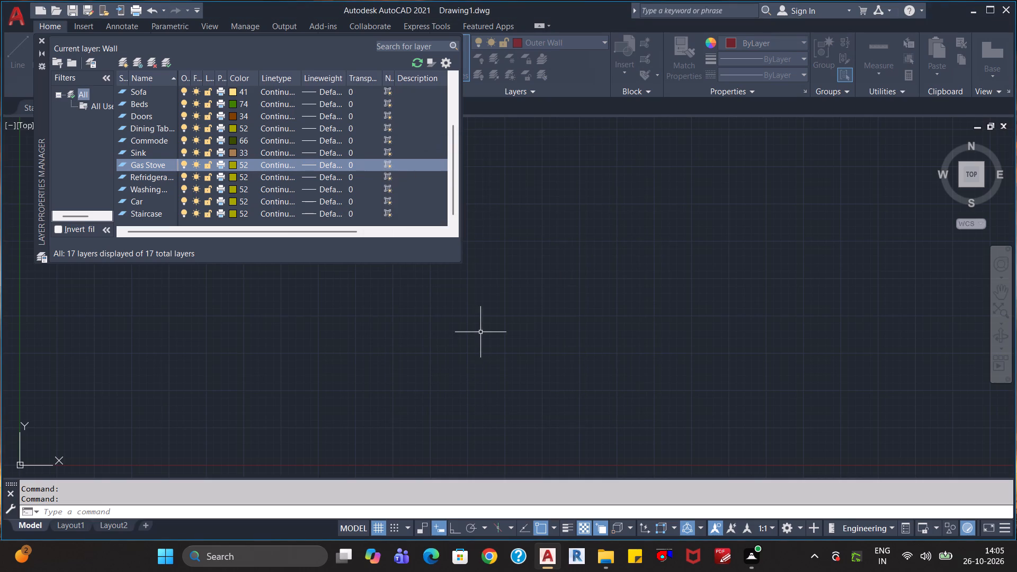
Set the Refridgerator layer's color to index color 9, the light grey.
{"action": "left_click", "coordinate": [233, 176]}
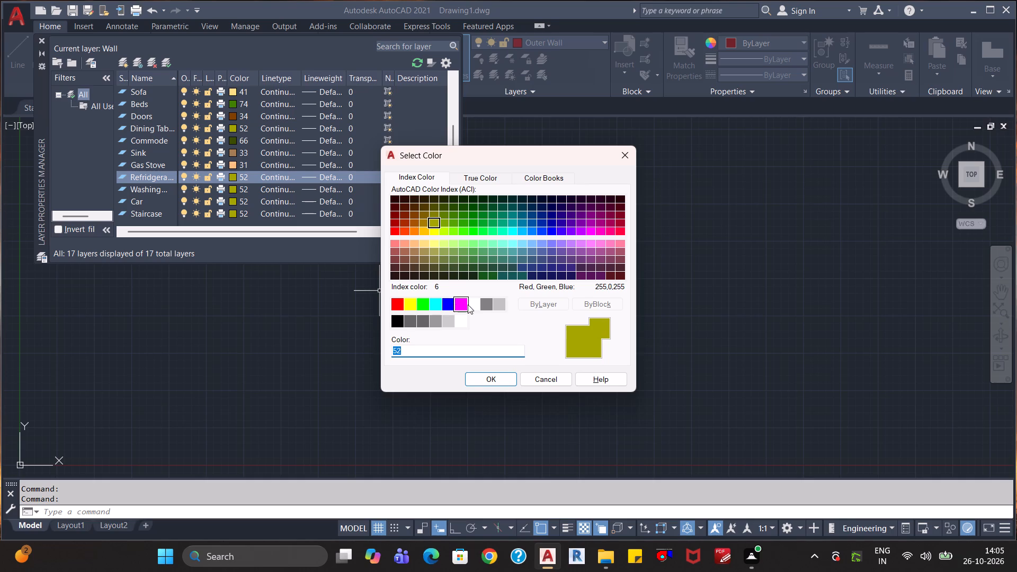
{"action": "left_click", "coordinate": [488, 305]}
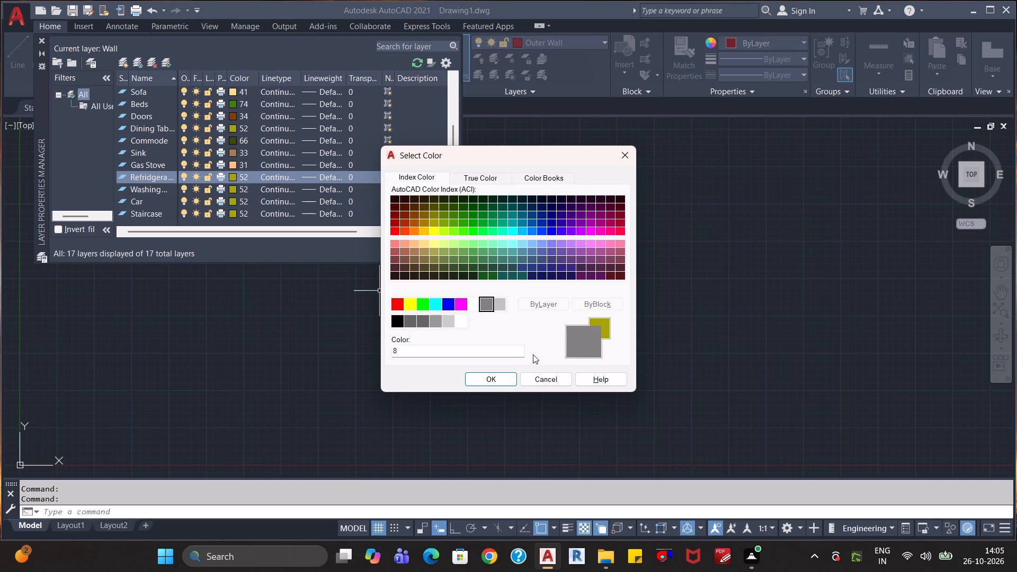
{"action": "left_click", "coordinate": [497, 305]}
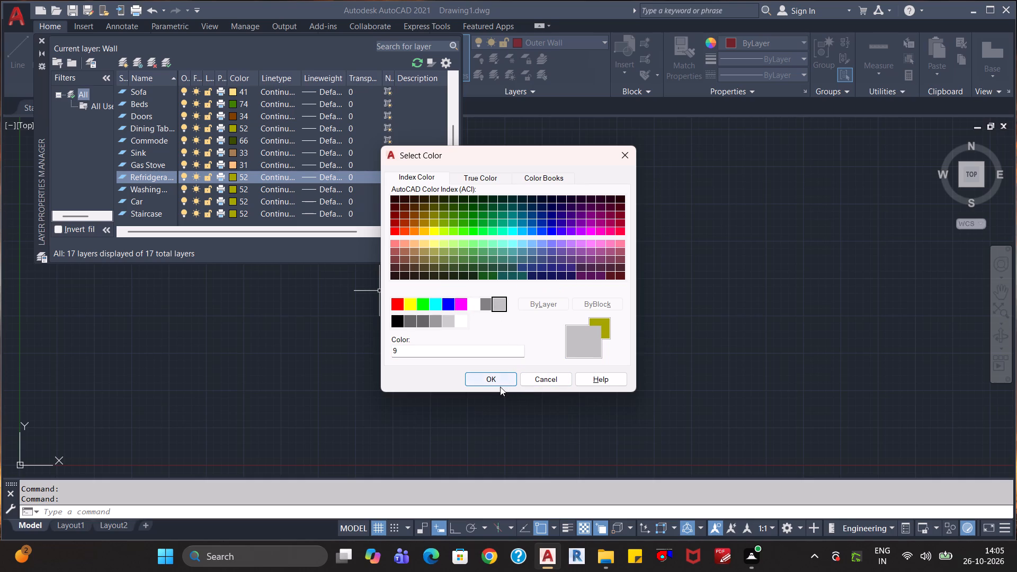
{"action": "left_click", "coordinate": [496, 378]}
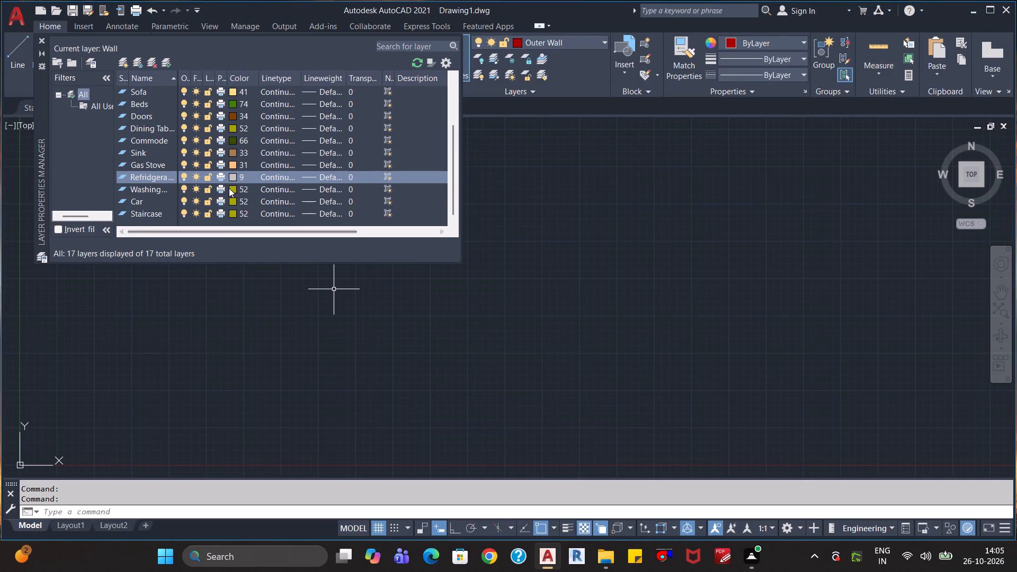
Set the Washing Machine layer's color to index color 194, a dark purple.
{"action": "left_click", "coordinate": [235, 188]}
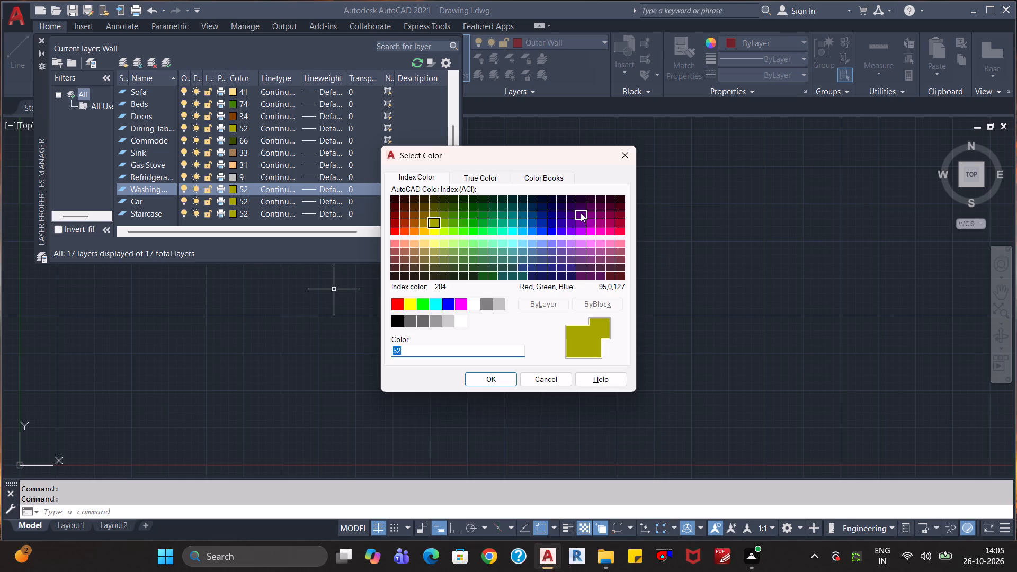
{"action": "left_click", "coordinate": [578, 202]}
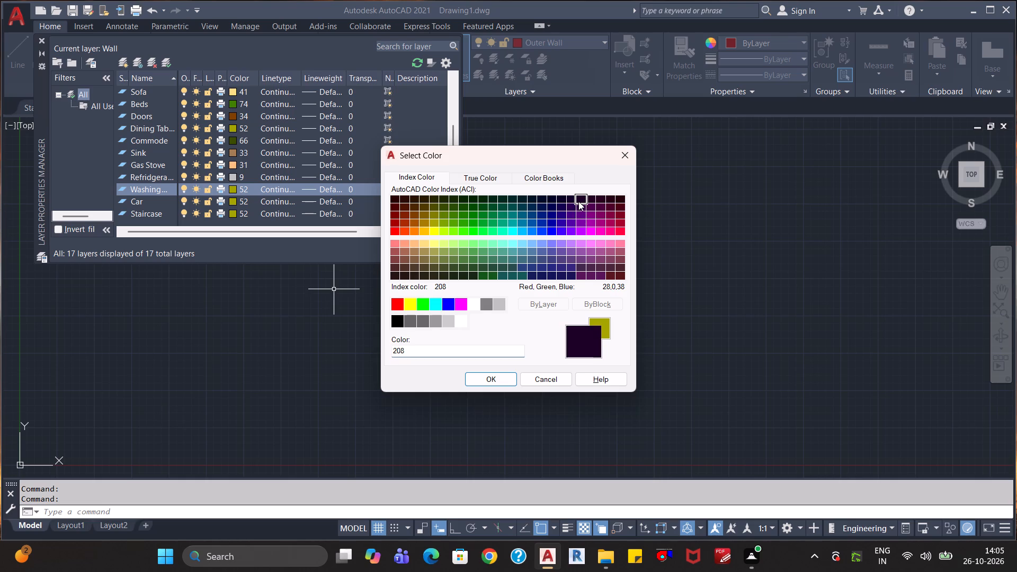
{"action": "left_click", "coordinate": [568, 200]}
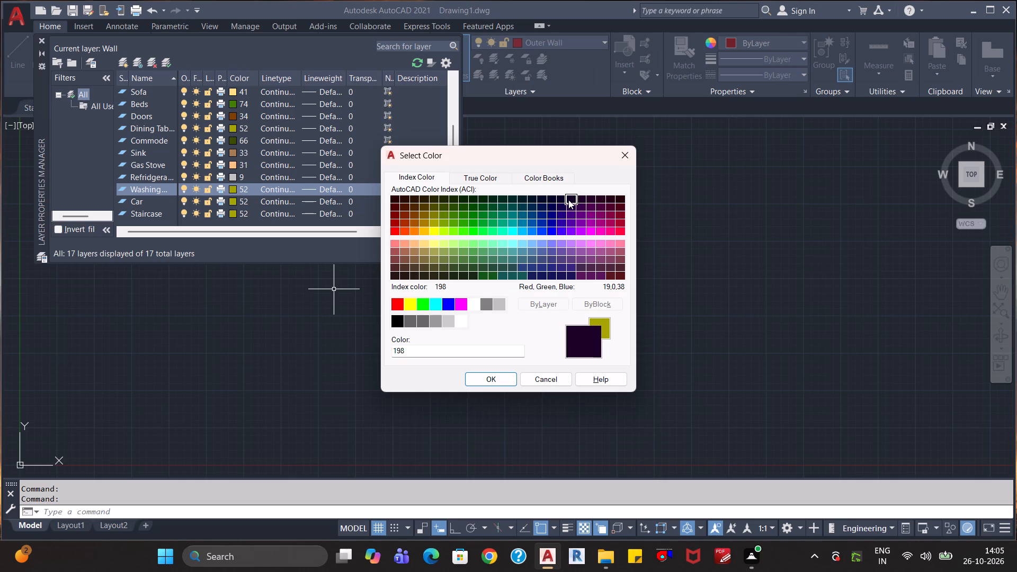
{"action": "left_click", "coordinate": [569, 208]}
{"action": "left_click", "coordinate": [569, 213]}
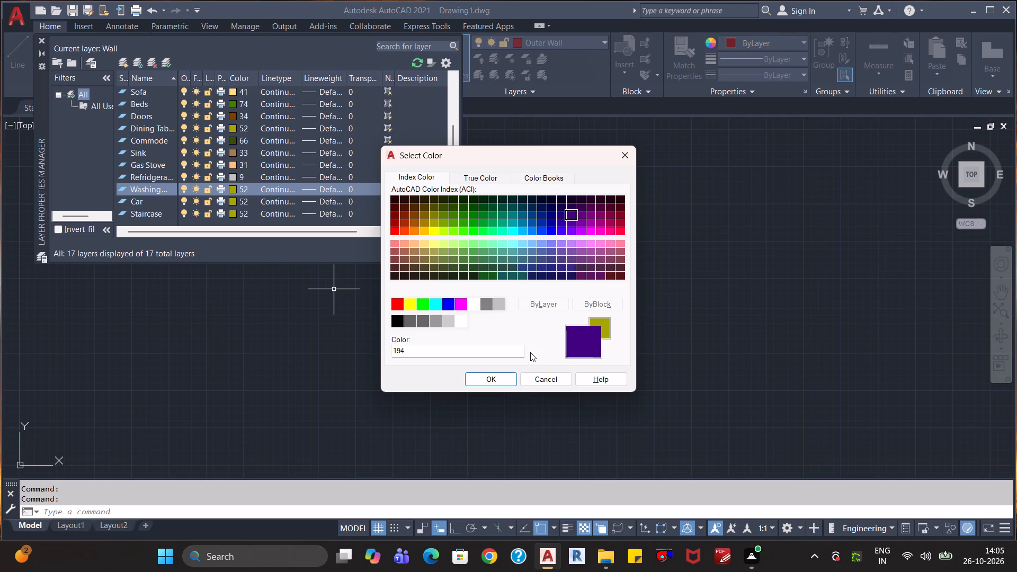
{"action": "left_click", "coordinate": [500, 380]}
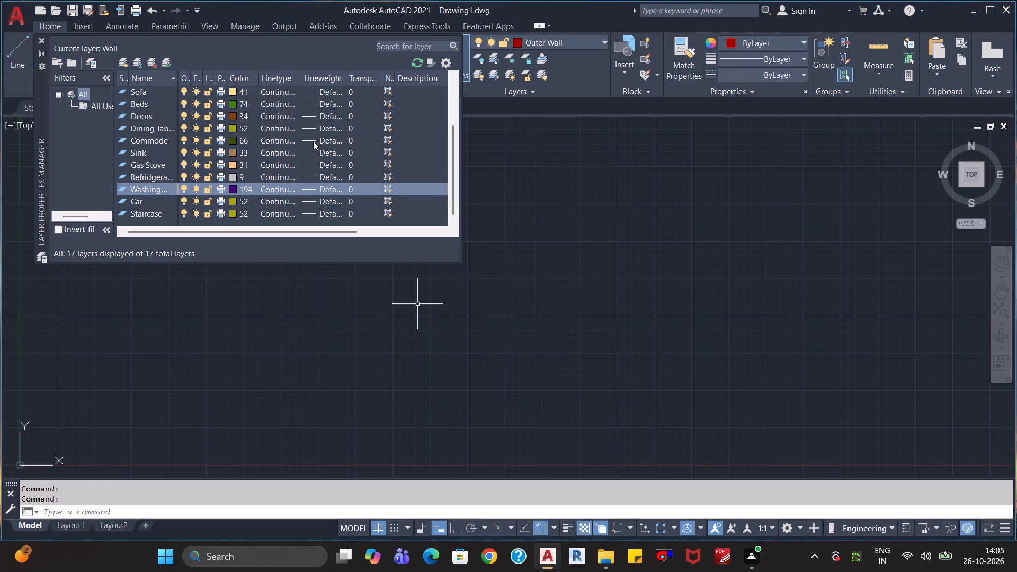
Set the Car layer's color to index color 10, a bright red.
{"action": "scroll", "coordinate": [313, 141], "scroll_direction": "up", "scroll_amount": 2}
{"action": "scroll", "coordinate": [313, 141], "scroll_direction": "down", "scroll_amount": 5}
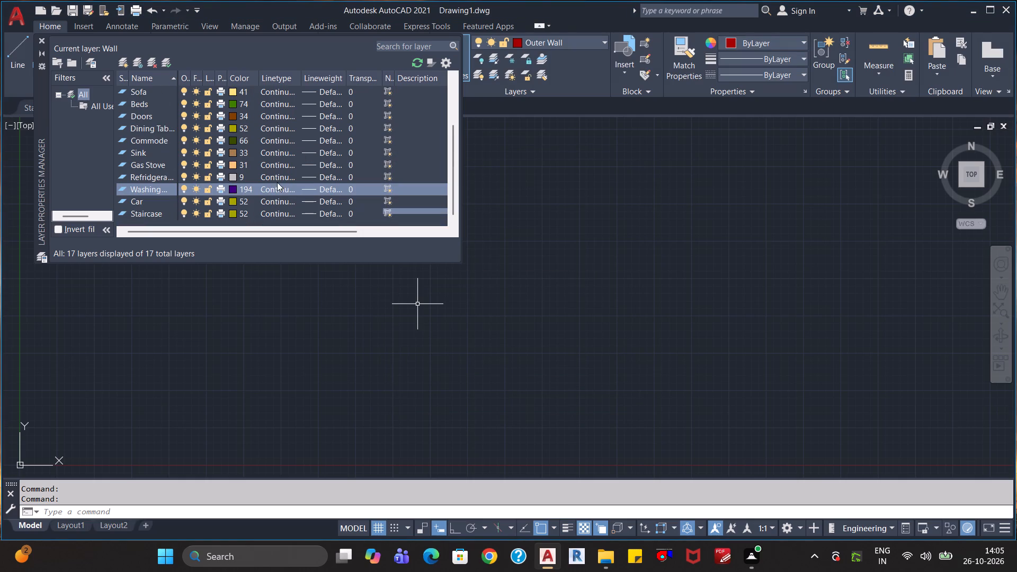
{"action": "left_click", "coordinate": [234, 200]}
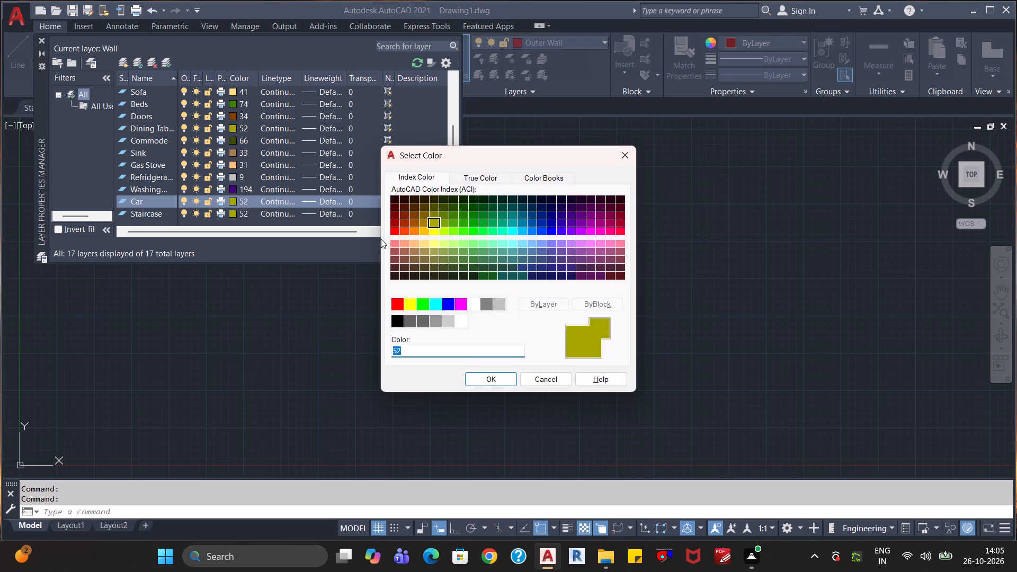
{"action": "left_click", "coordinate": [394, 230]}
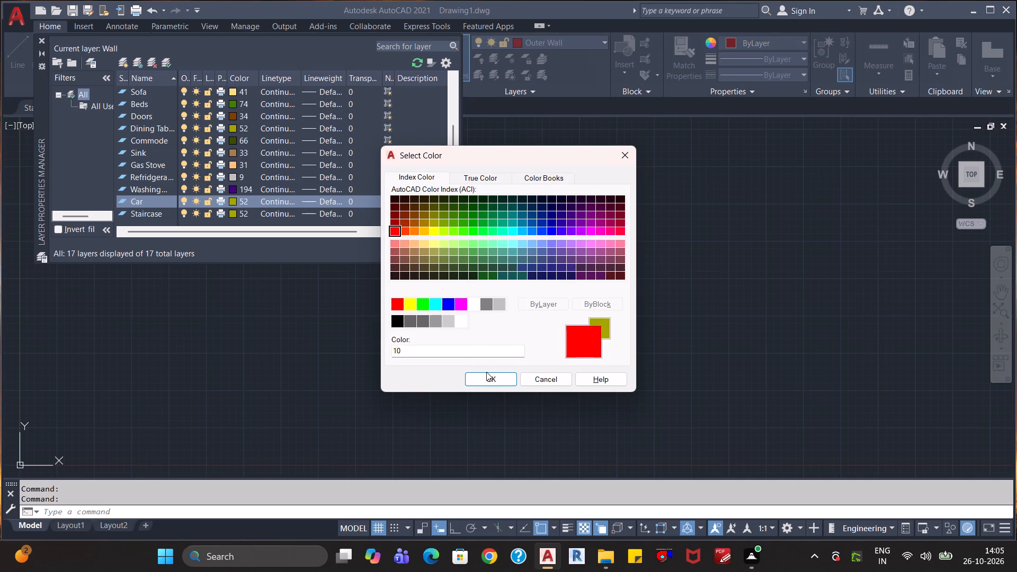
{"action": "left_click", "coordinate": [486, 376]}
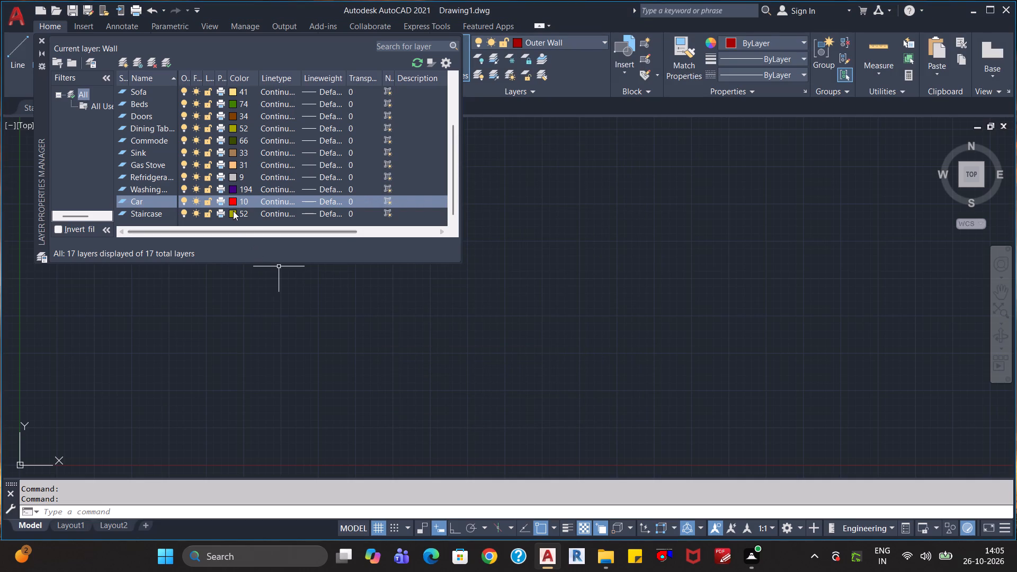
Set the Staircase layer's color to index color 90, a bright green.
{"action": "scroll", "coordinate": [270, 168], "scroll_direction": "up", "scroll_amount": 7}
{"action": "scroll", "coordinate": [270, 168], "scroll_direction": "down", "scroll_amount": 2}
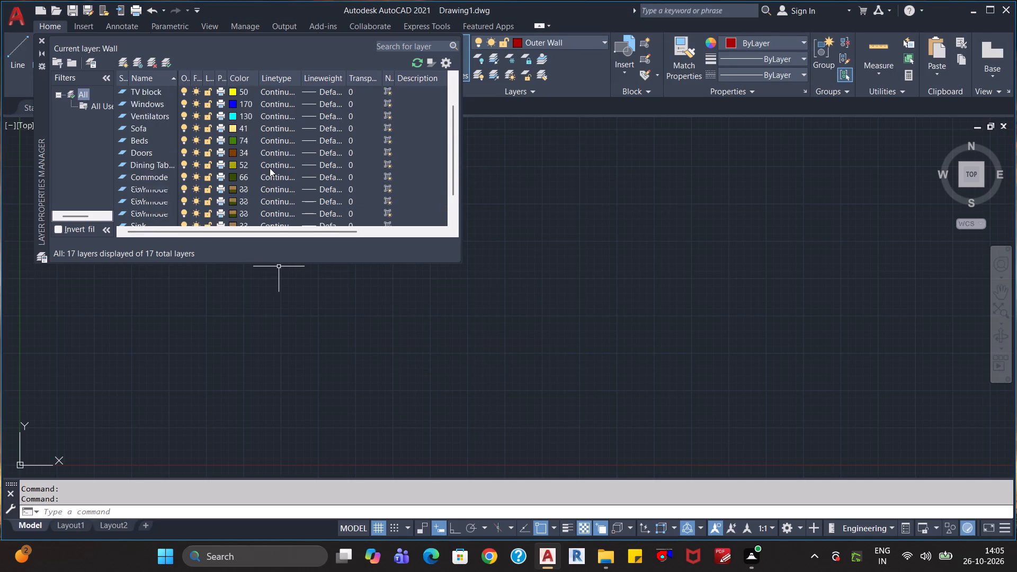
{"action": "scroll", "coordinate": [270, 168], "scroll_direction": "down", "scroll_amount": 4}
{"action": "left_click", "coordinate": [234, 213]}
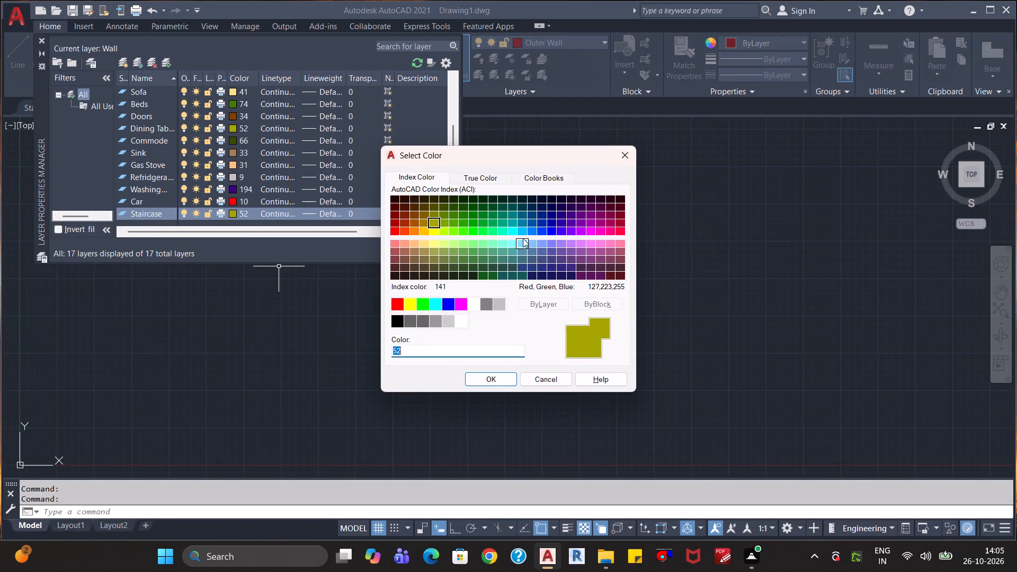
{"action": "left_click", "coordinate": [474, 229]}
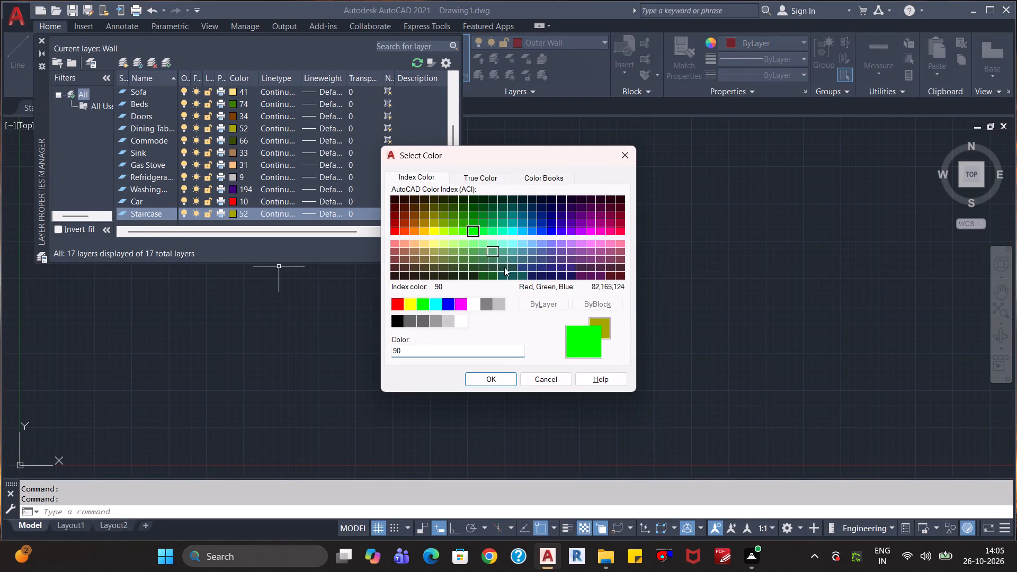
{"action": "left_click", "coordinate": [475, 374]}
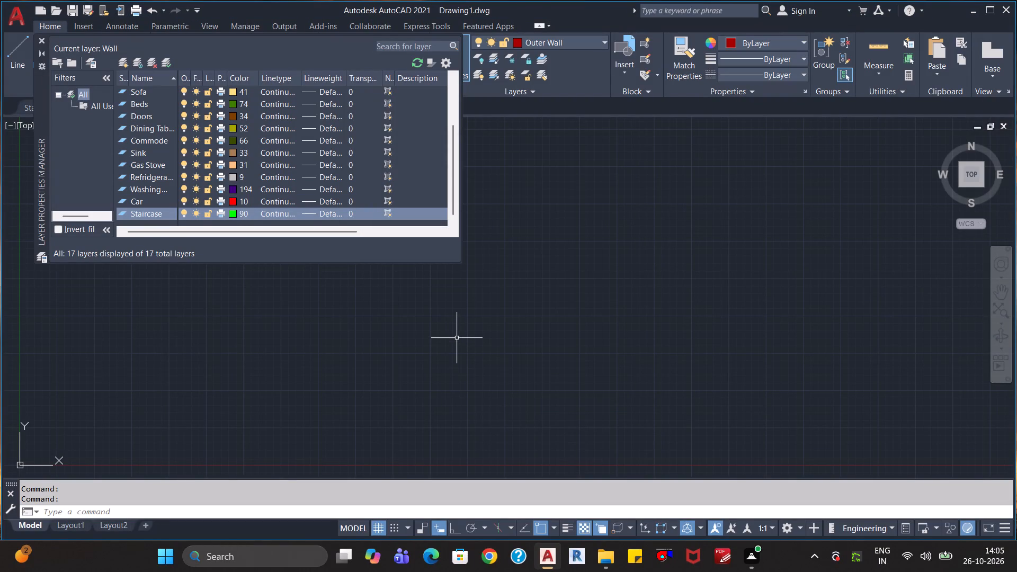
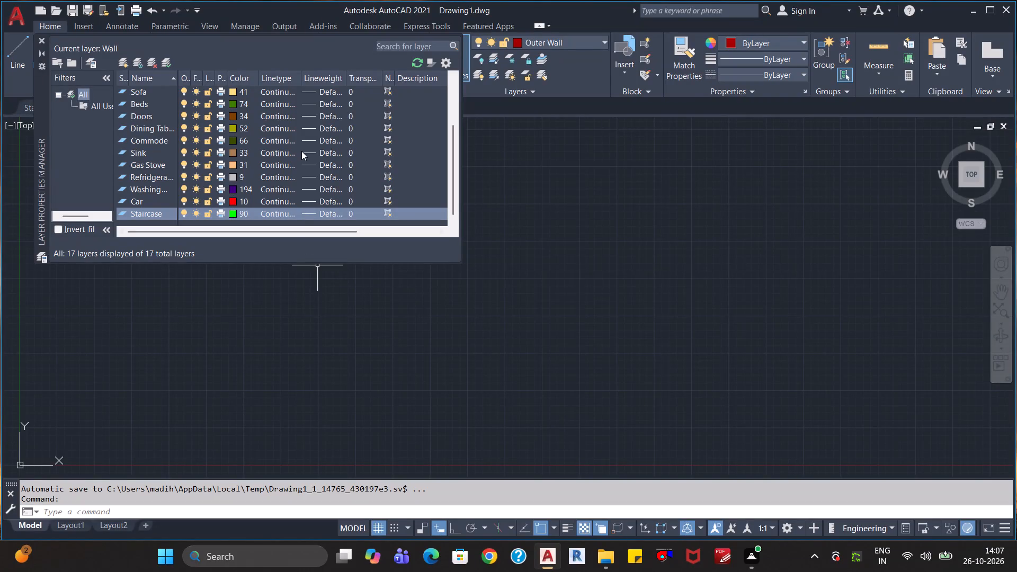
Make the Staircase layer current and rename it to Stairs.
{"action": "scroll", "coordinate": [302, 150], "scroll_direction": "down", "scroll_amount": 4}
{"action": "double_click", "coordinate": [163, 209]}
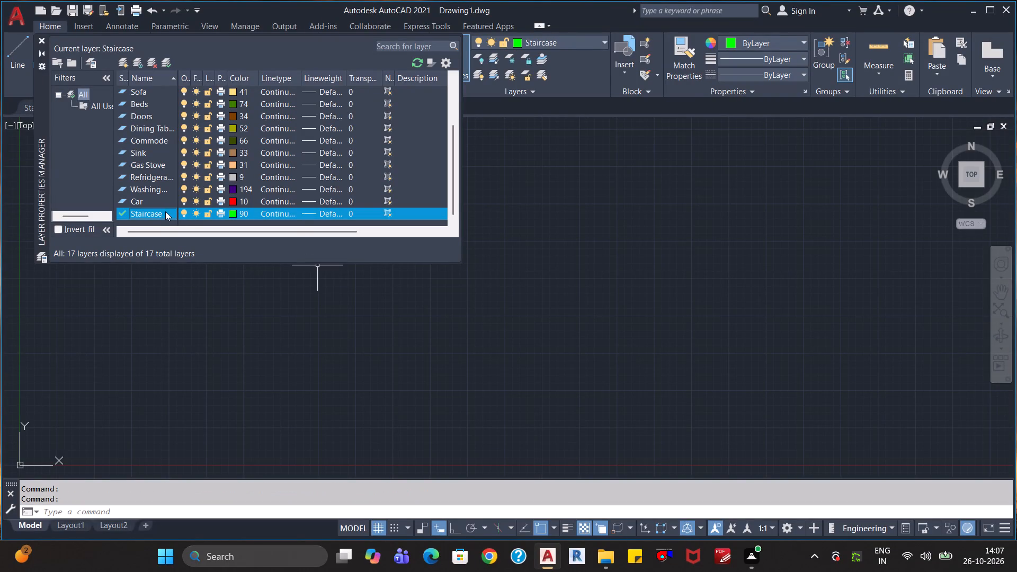
{"action": "double_click", "coordinate": [157, 212]}
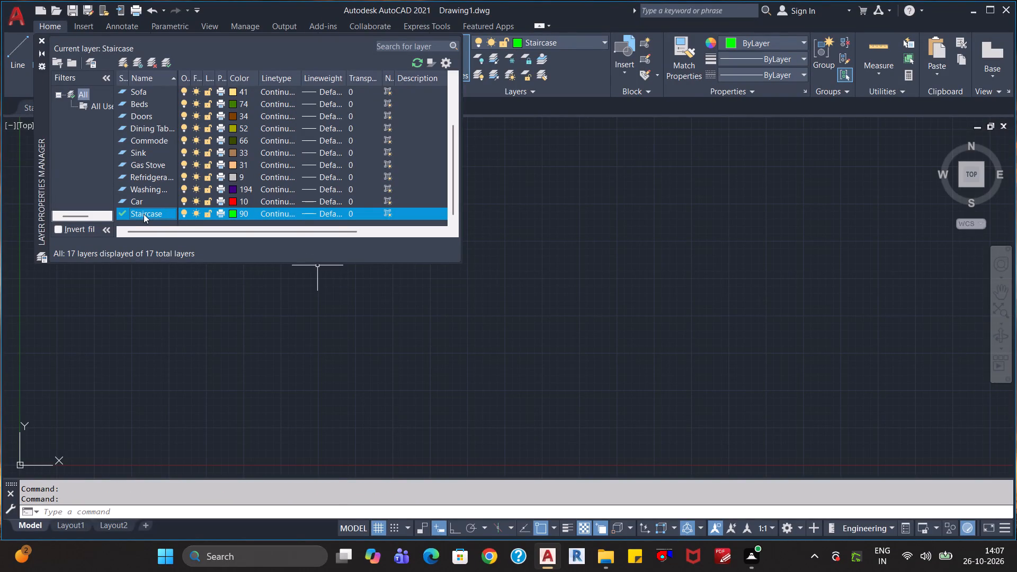
{"action": "right_click", "coordinate": [141, 214]}
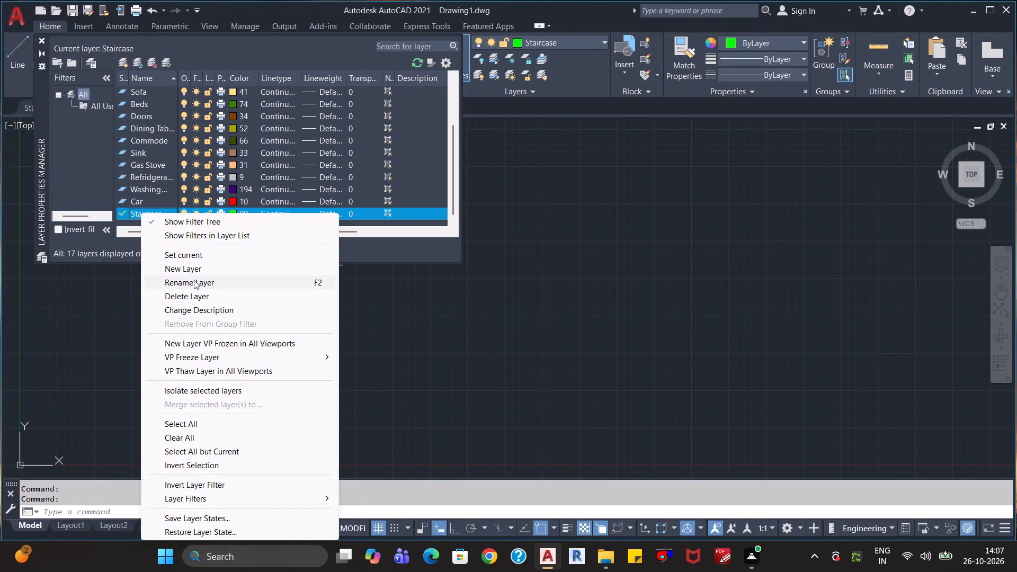
{"action": "left_click", "coordinate": [194, 280]}
{"action": "key", "text": "Right"}
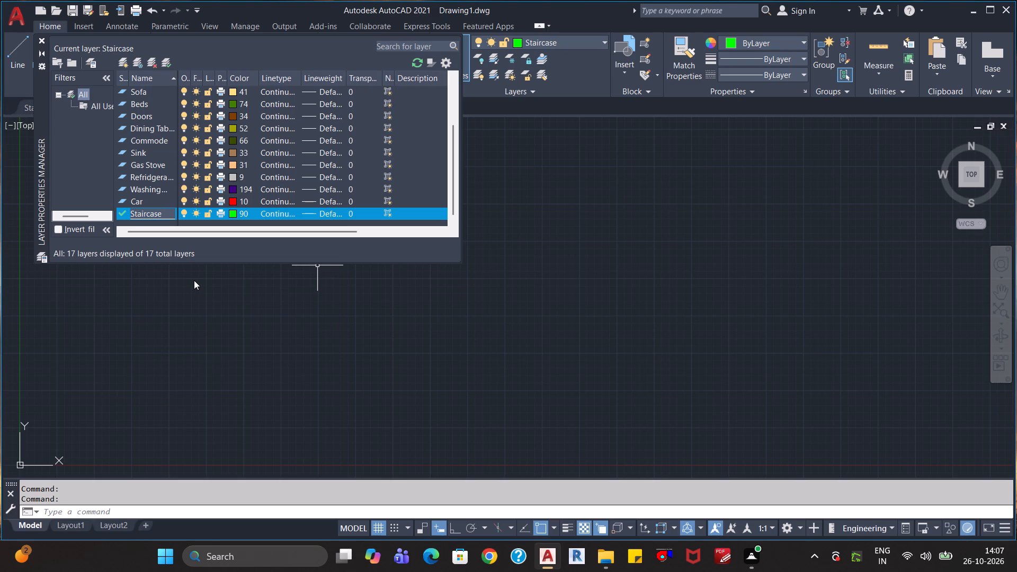
{"action": "key", "text": "BackSpace"}
{"action": "key", "text": "BackSpace"}
{"action": "key", "text": "BackSpace"}
{"action": "key", "text": "BackSpace"}
{"action": "key", "text": "s"}
{"action": "key", "text": "Return"}
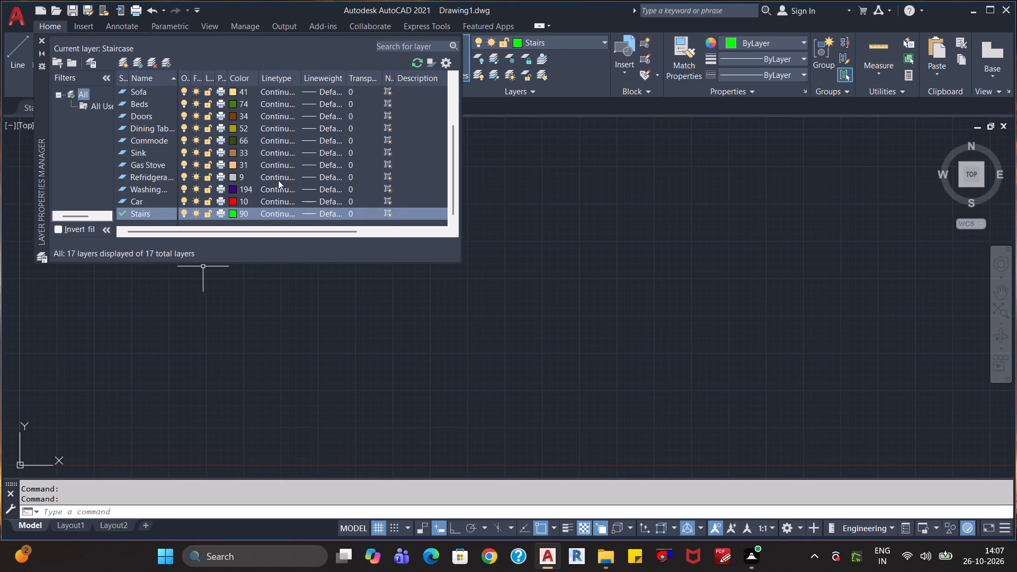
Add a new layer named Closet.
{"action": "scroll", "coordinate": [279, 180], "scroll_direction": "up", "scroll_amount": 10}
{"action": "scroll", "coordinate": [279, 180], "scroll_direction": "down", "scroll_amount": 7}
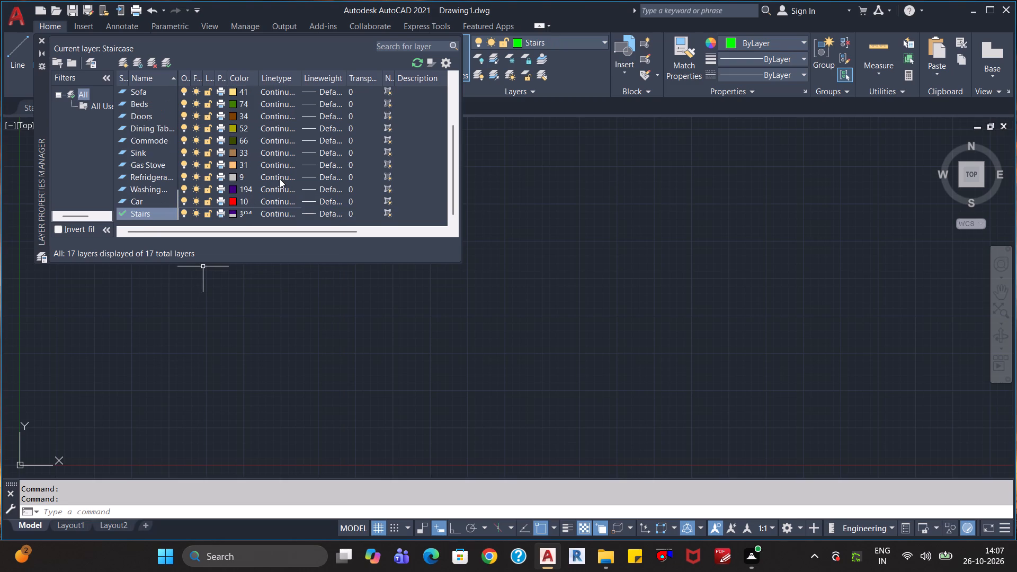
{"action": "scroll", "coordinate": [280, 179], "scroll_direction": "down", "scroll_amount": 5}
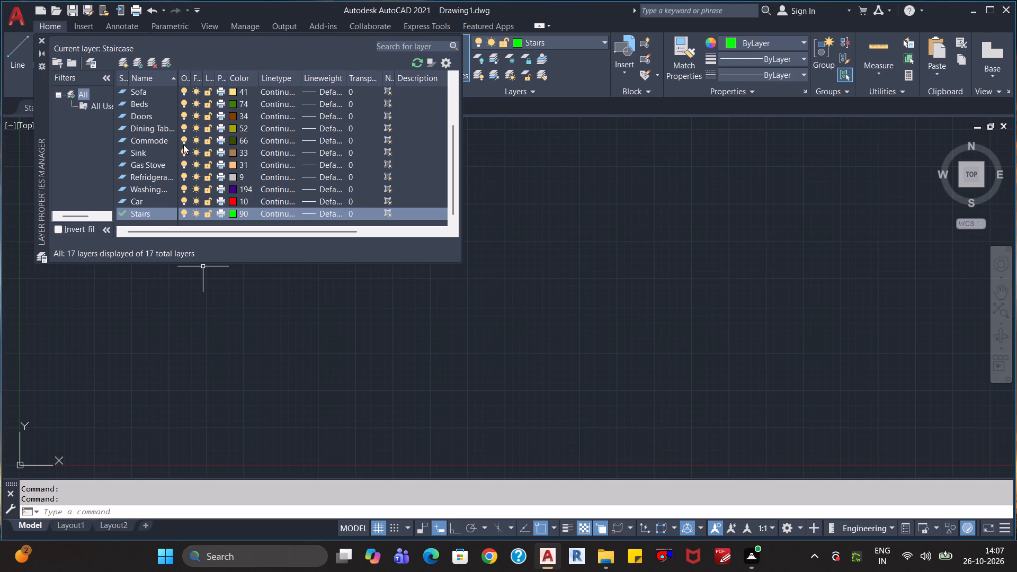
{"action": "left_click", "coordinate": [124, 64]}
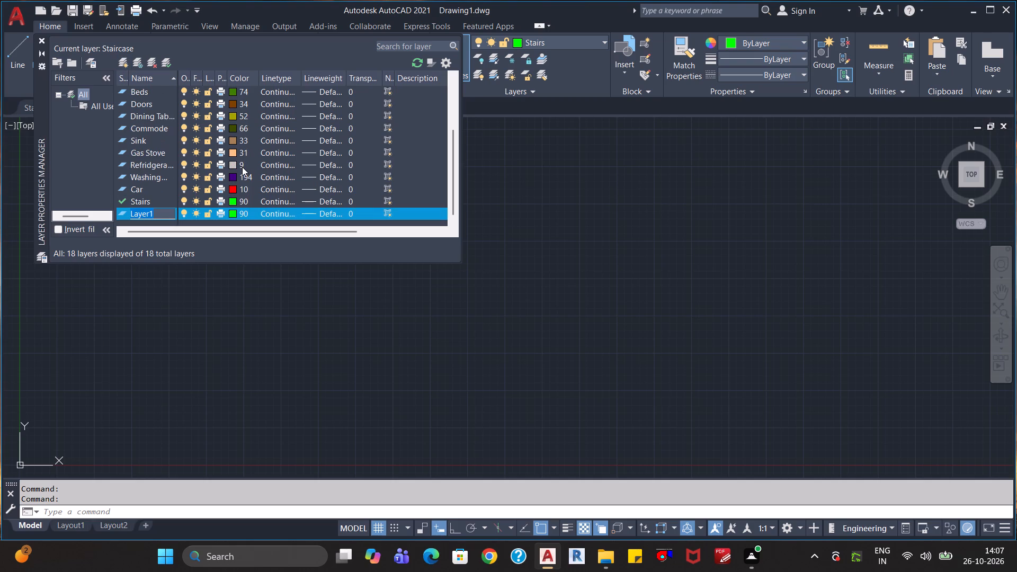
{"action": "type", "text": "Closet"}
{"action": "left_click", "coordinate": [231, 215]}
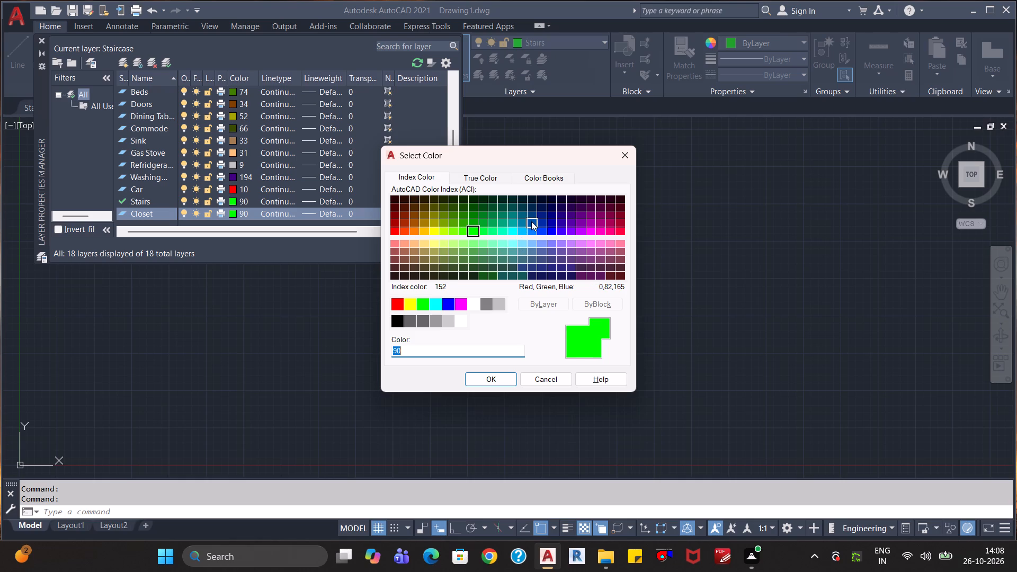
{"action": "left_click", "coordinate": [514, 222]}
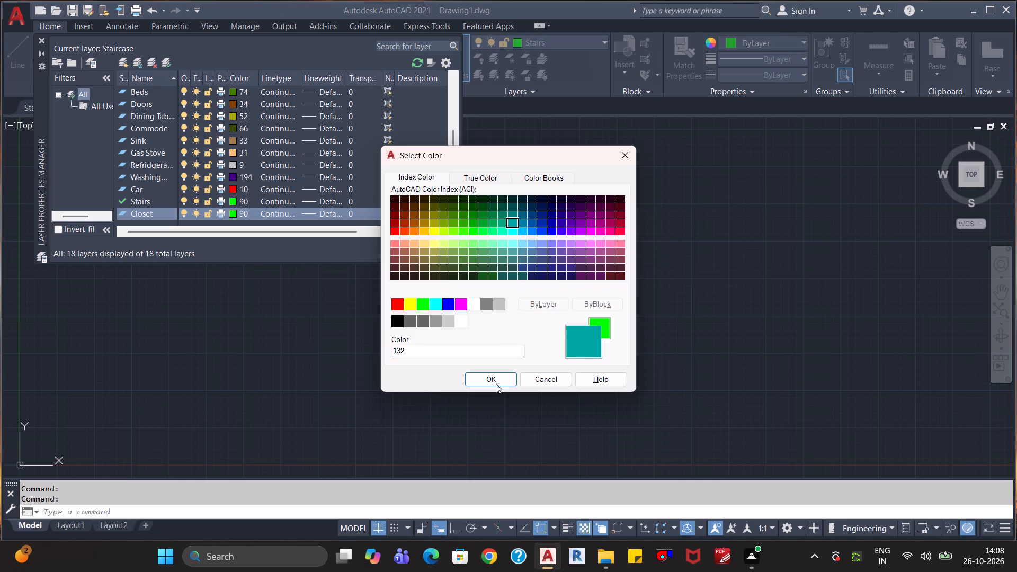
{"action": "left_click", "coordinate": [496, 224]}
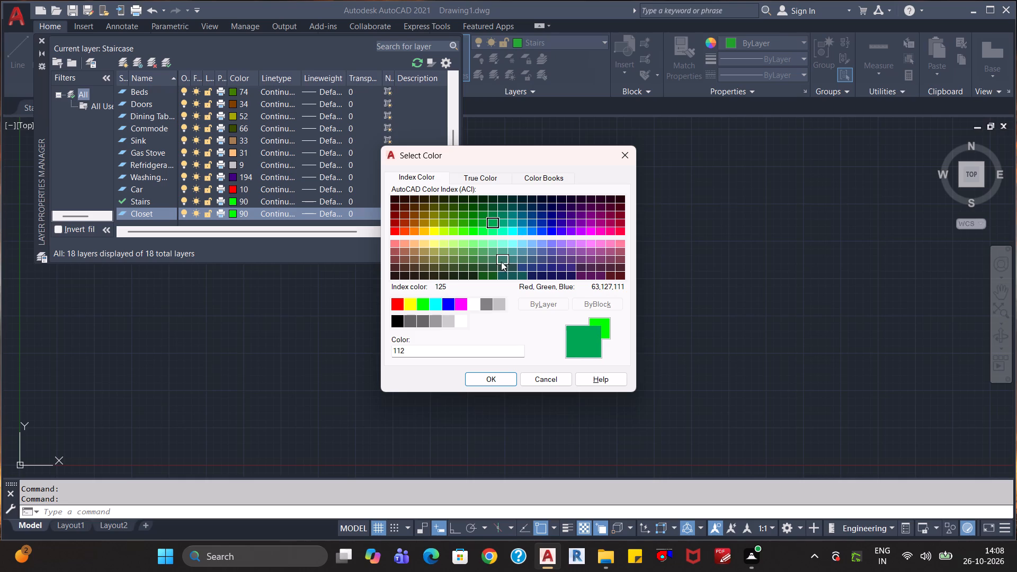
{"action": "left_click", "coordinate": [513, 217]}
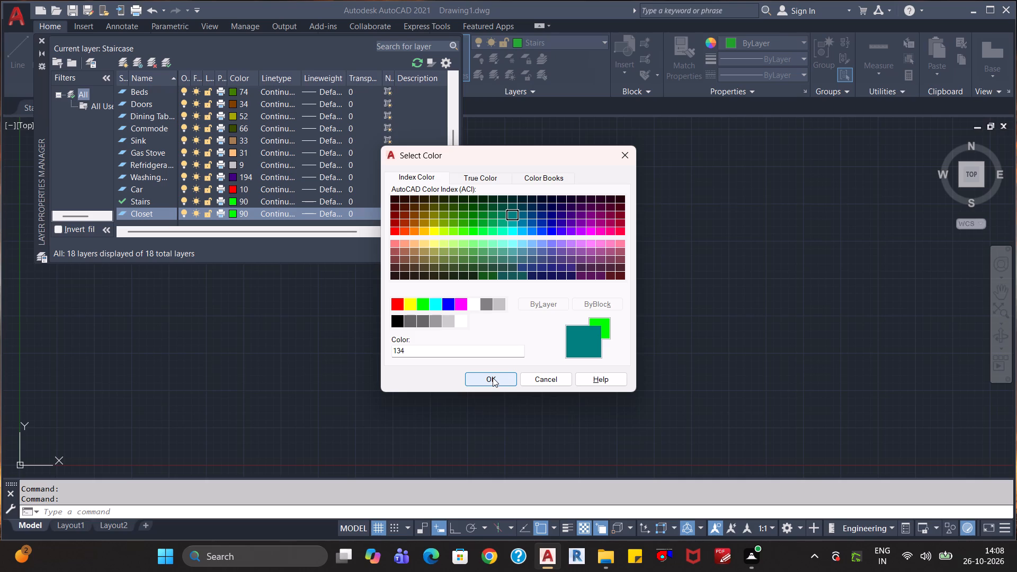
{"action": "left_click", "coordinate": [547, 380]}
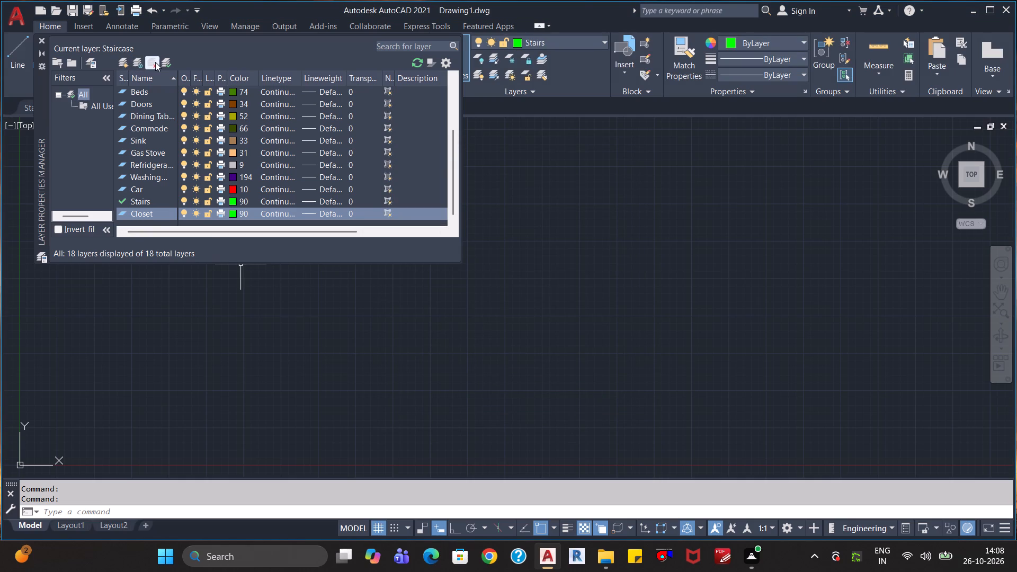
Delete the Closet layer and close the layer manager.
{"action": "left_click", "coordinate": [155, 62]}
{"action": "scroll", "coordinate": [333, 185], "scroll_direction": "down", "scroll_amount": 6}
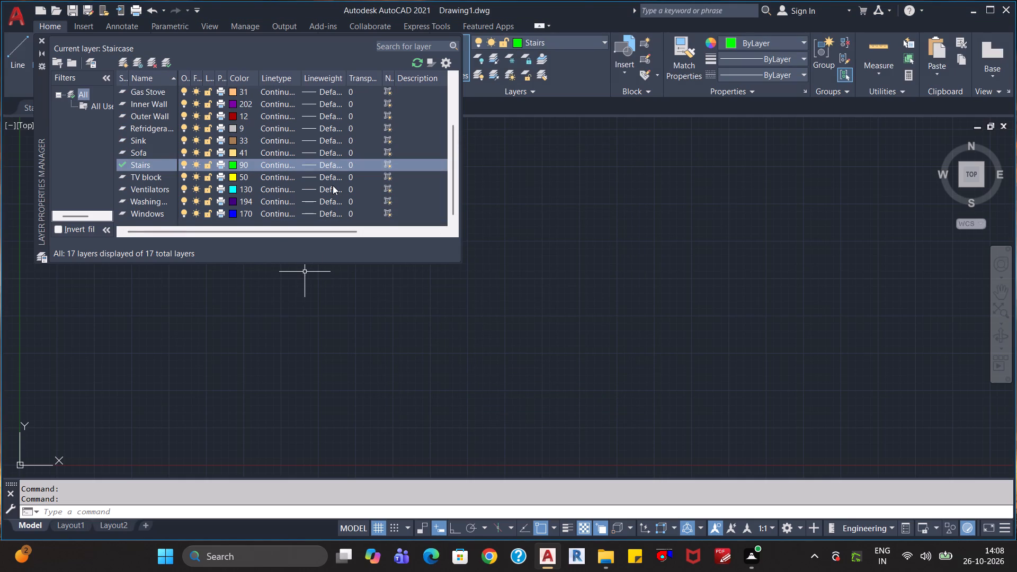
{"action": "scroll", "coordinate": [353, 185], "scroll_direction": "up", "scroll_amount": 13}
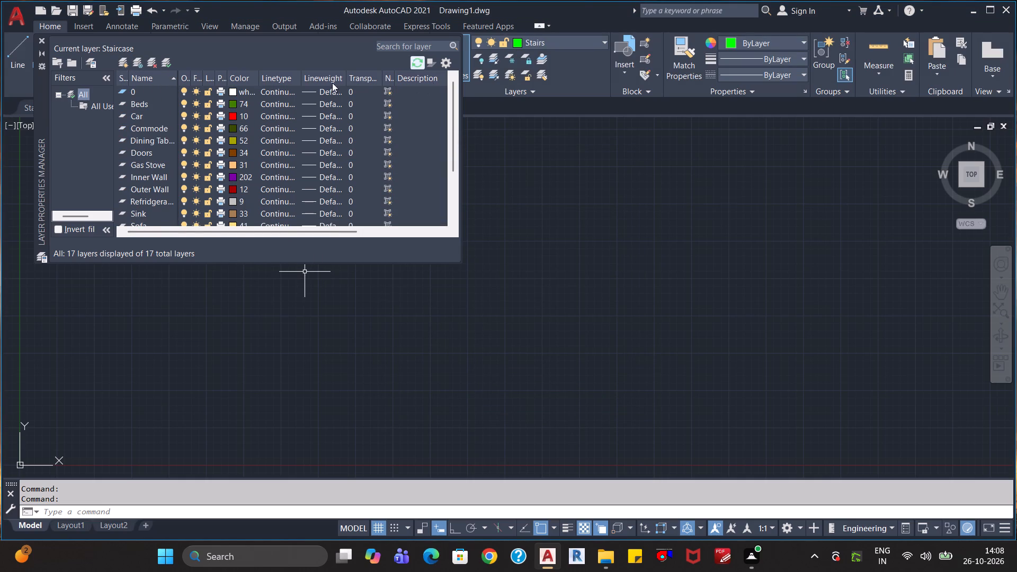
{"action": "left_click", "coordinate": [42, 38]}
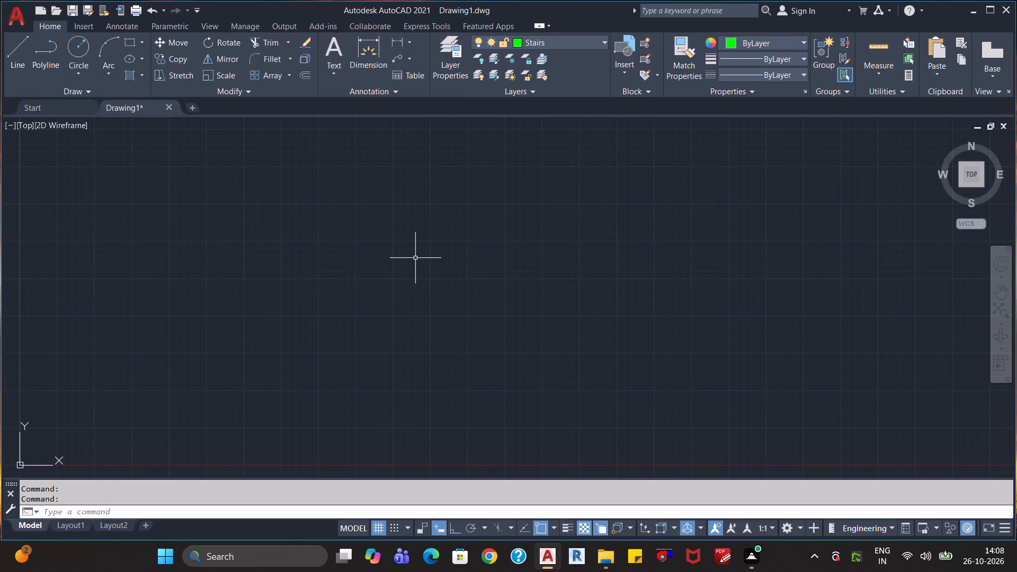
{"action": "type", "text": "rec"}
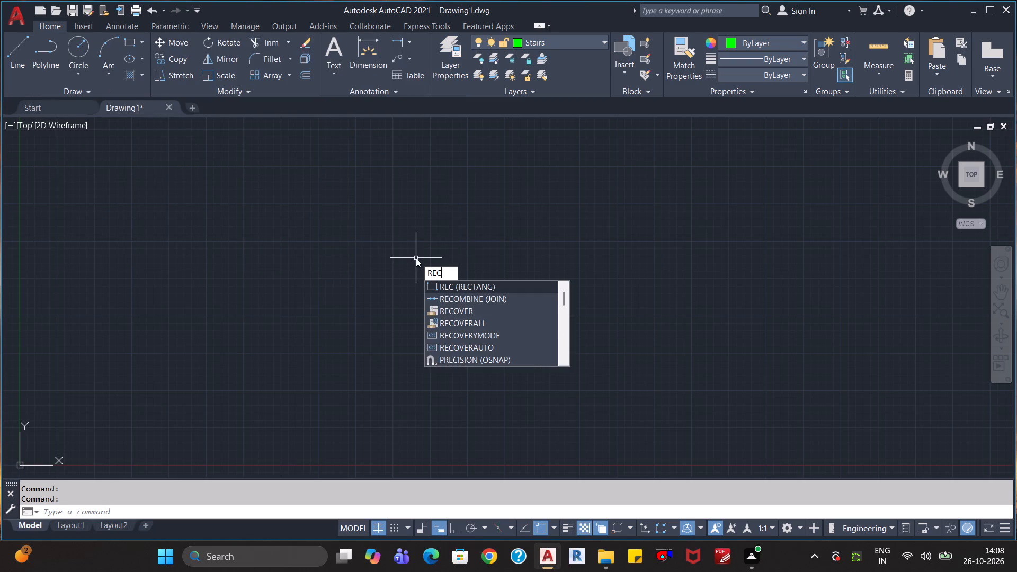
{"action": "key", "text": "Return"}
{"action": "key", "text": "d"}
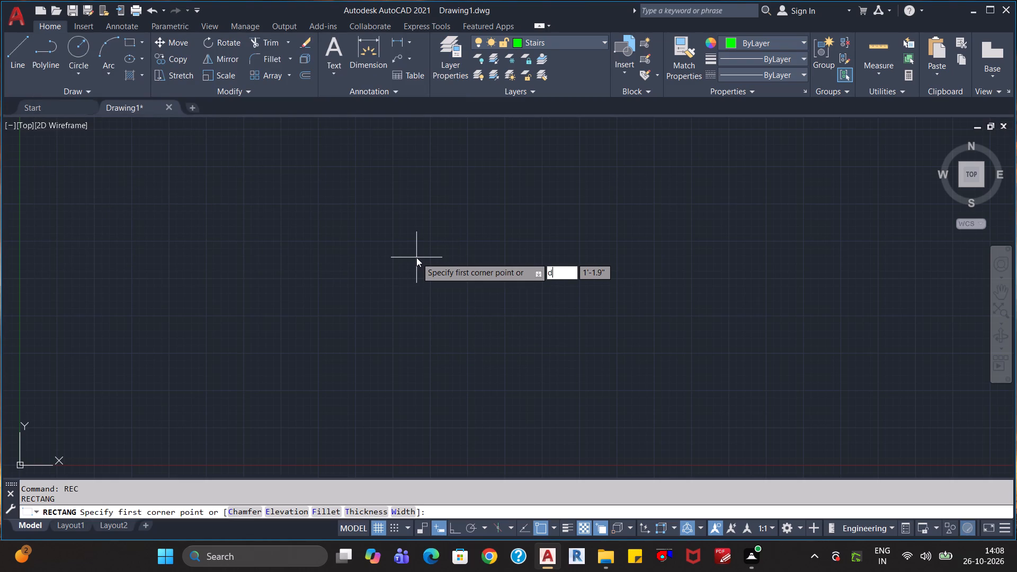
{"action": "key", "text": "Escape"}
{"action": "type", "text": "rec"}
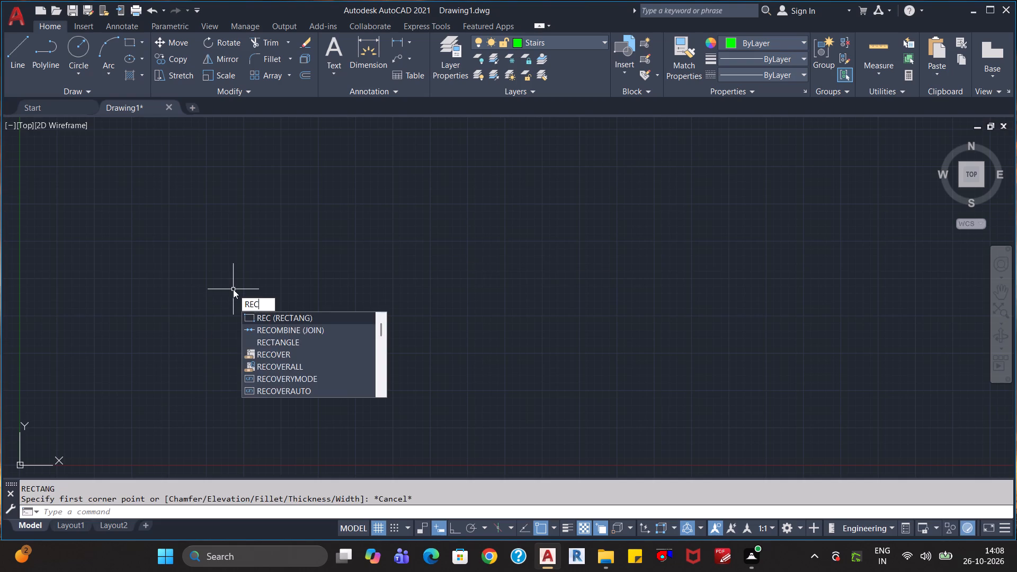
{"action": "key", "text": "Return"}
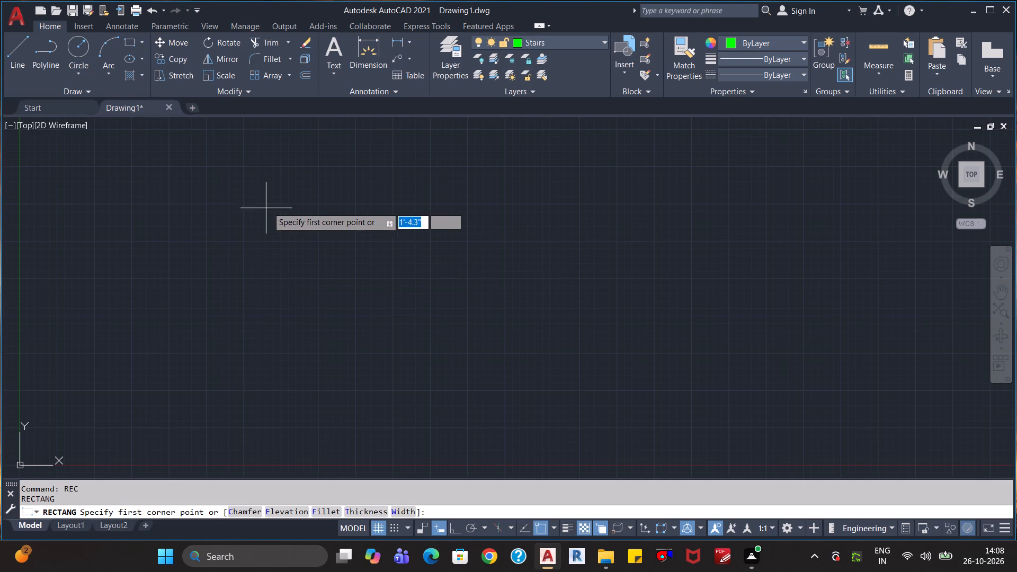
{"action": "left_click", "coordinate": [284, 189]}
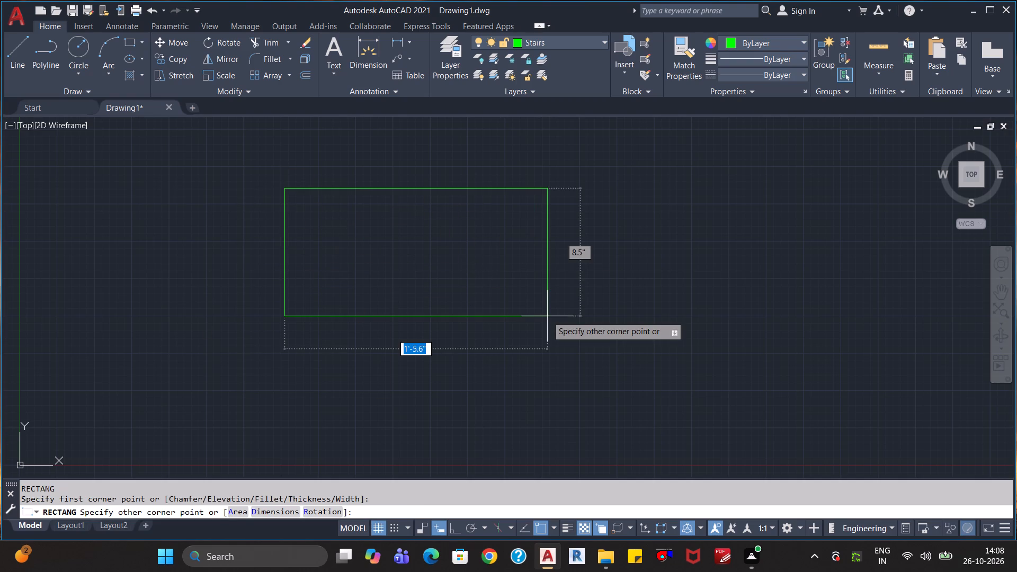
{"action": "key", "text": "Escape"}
Make layer 0 the current layer.
{"action": "left_click", "coordinate": [585, 45]}
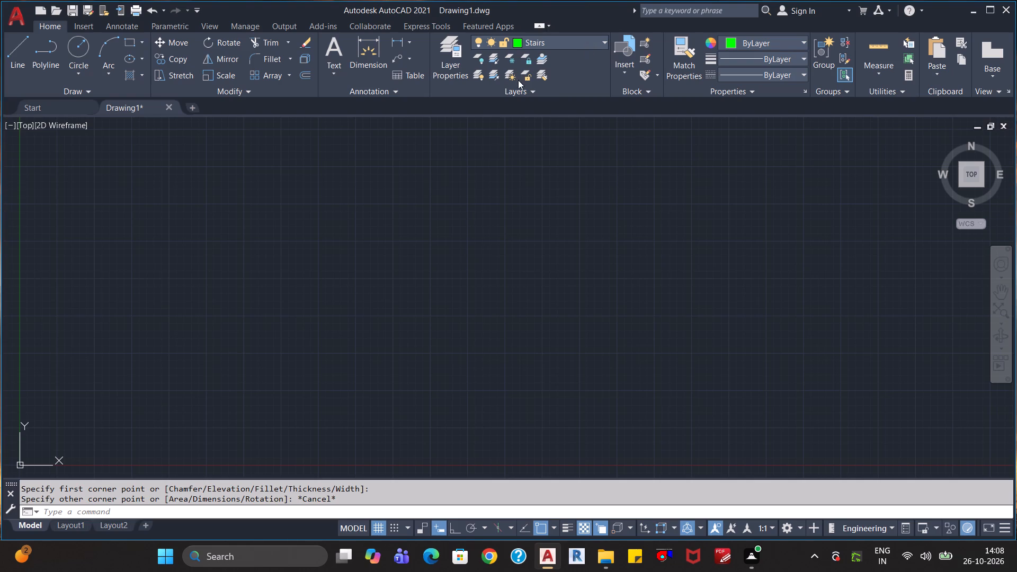
{"action": "left_click", "coordinate": [547, 59]}
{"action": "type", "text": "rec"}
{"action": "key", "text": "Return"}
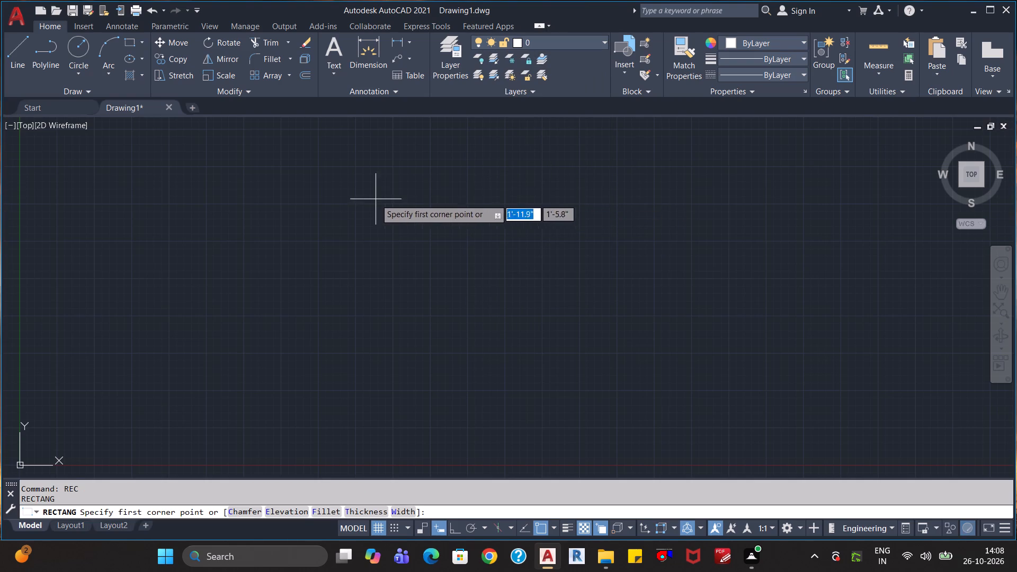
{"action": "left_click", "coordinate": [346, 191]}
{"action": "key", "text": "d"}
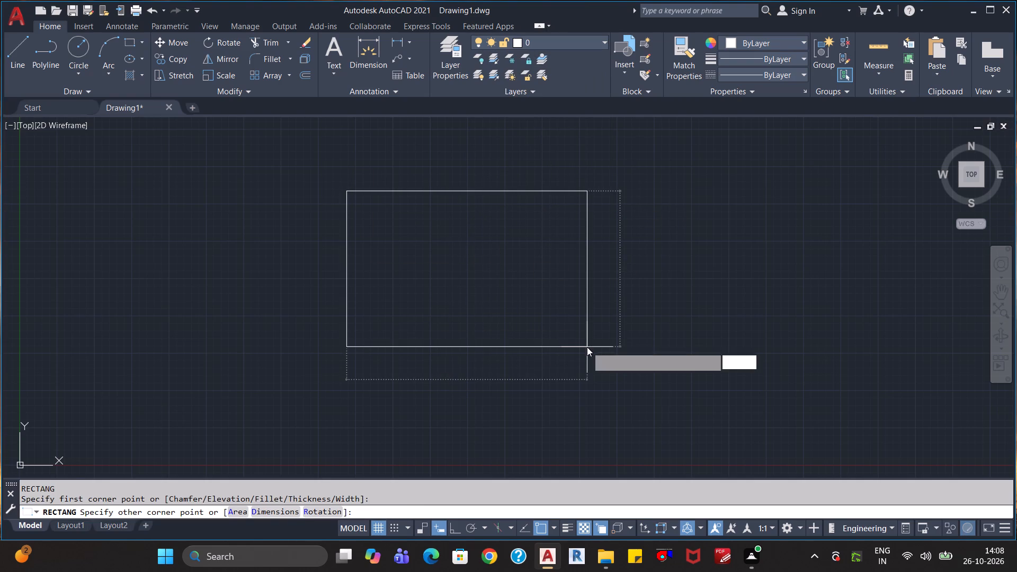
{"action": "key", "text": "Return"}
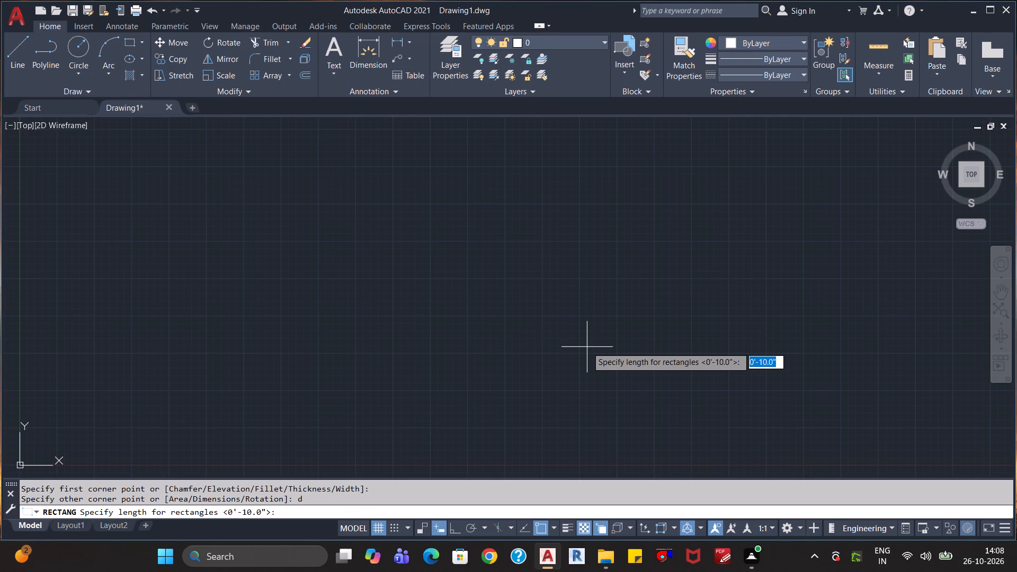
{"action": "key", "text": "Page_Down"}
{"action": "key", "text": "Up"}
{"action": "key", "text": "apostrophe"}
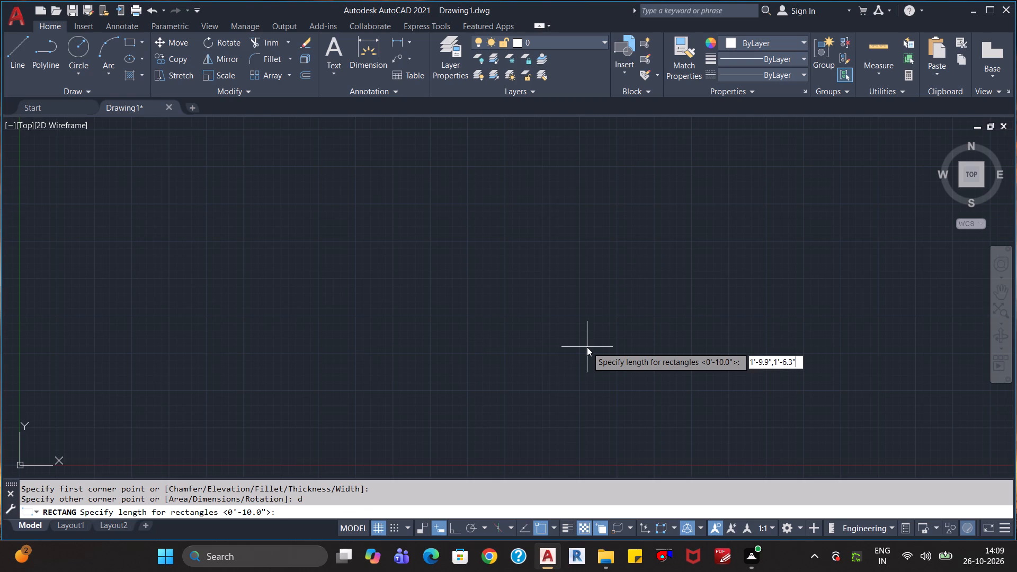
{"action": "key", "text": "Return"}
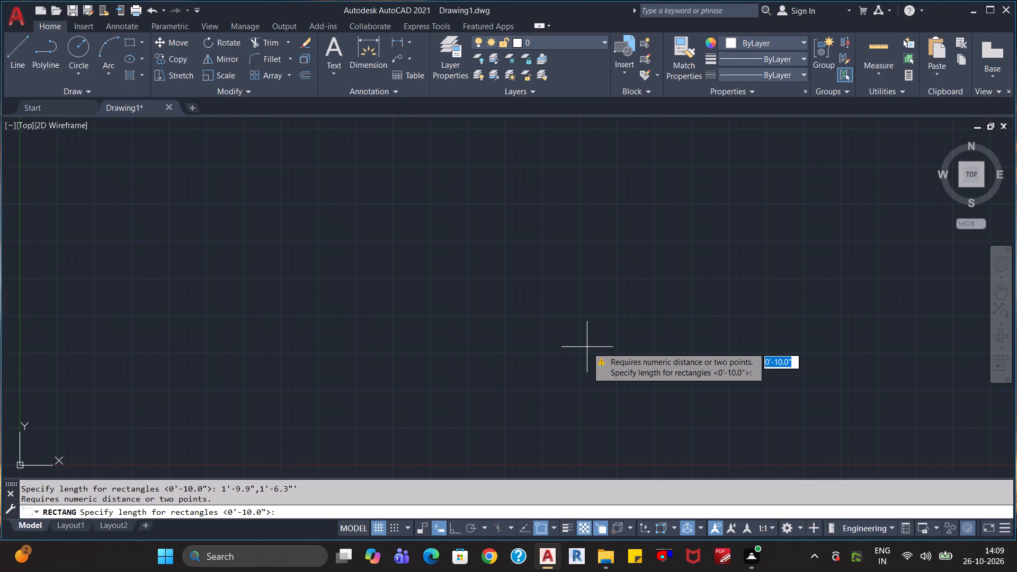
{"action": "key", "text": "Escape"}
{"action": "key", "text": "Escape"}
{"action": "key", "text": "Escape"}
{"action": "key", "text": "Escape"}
Draw a rectangle 38' long and 40' wide using the Dimensions option, starting from a freely picked first corner.
{"action": "type", "text": "rec"}
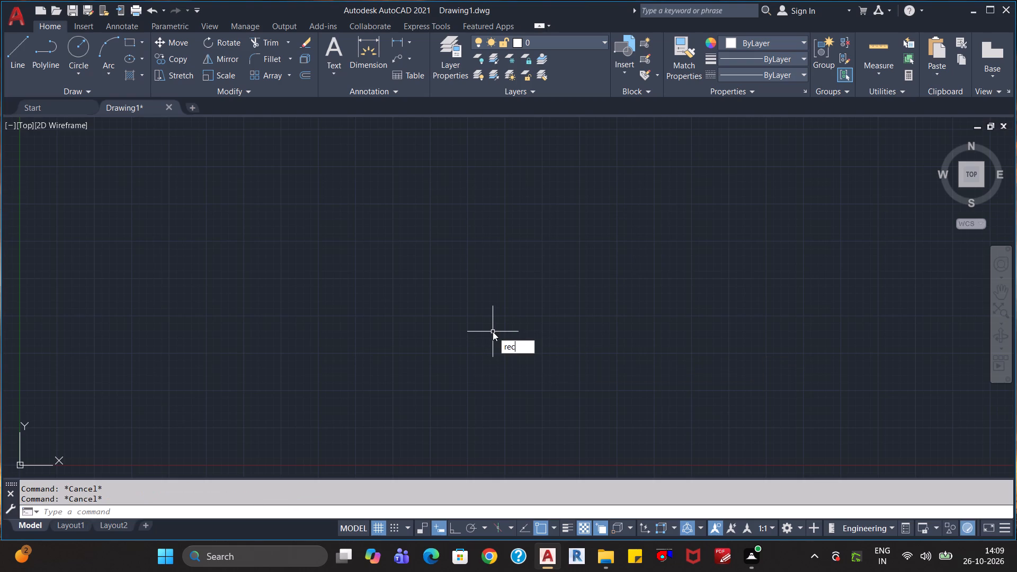
{"action": "key", "text": "Return"}
{"action": "left_click", "coordinate": [348, 203]}
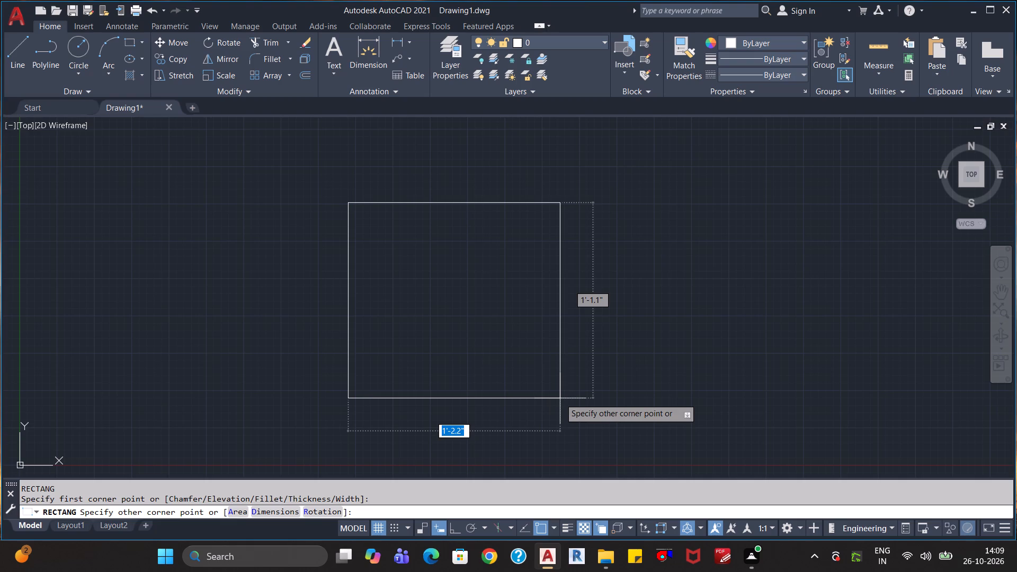
{"action": "key", "text": "d"}
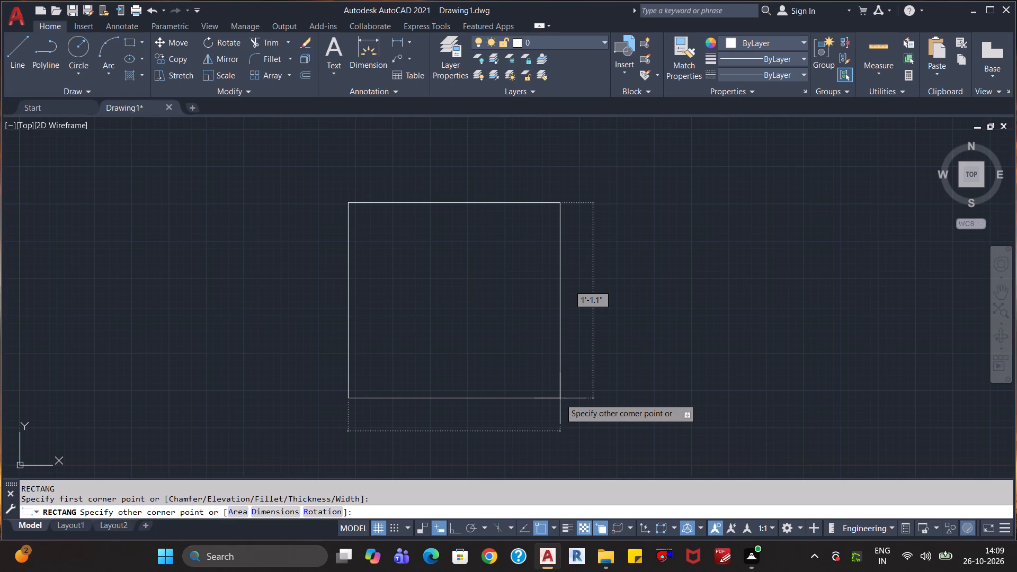
{"action": "key", "text": "Return"}
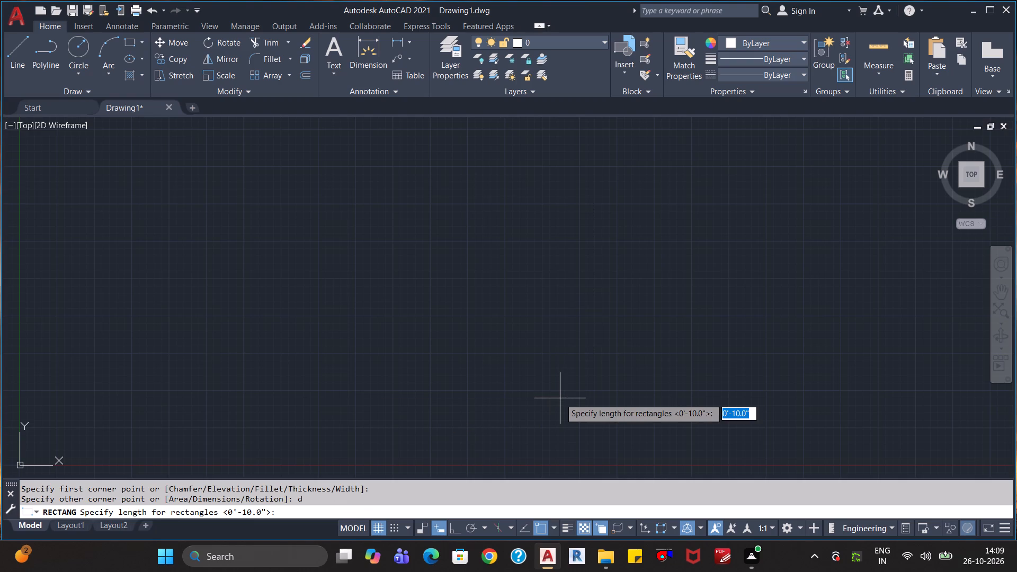
{"action": "key", "text": "Page_Down"}
{"action": "key", "text": "Up"}
{"action": "key", "text": "apostrophe"}
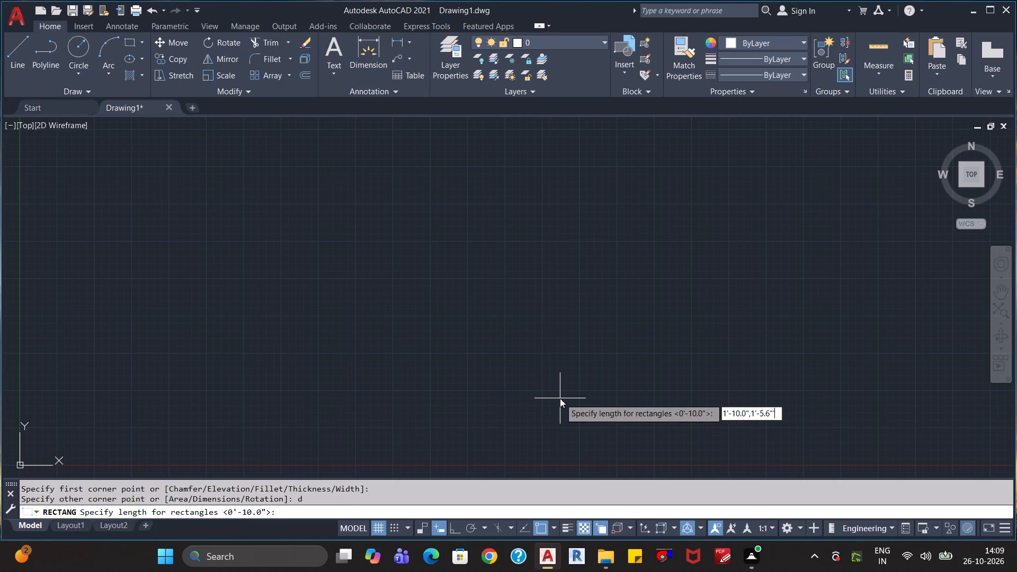
{"action": "key", "text": "ctrl+a"}
{"action": "type", "text": "38"}
{"action": "key", "text": "apostrophe"}
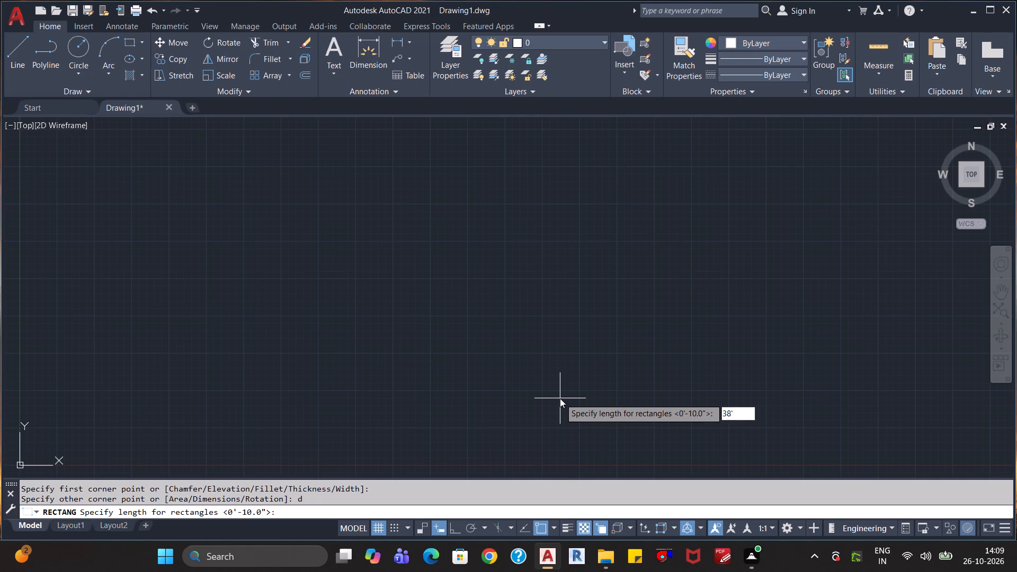
{"action": "key", "text": "Return"}
{"action": "key", "text": "4"}
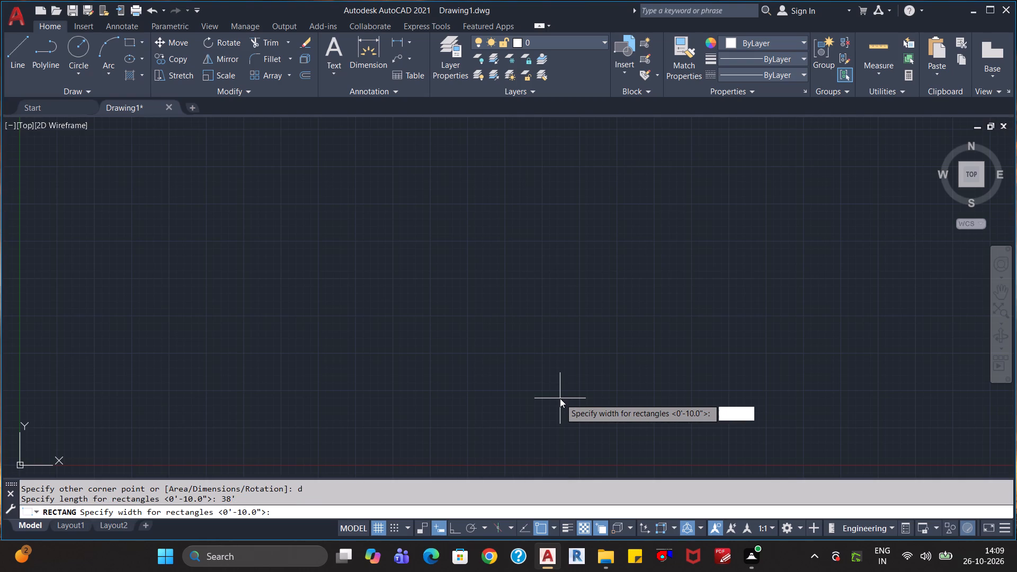
{"action": "type", "text": "0'"}
{"action": "key", "text": "Return"}
{"action": "scroll", "coordinate": [614, 374], "scroll_direction": "down", "scroll_amount": 2}
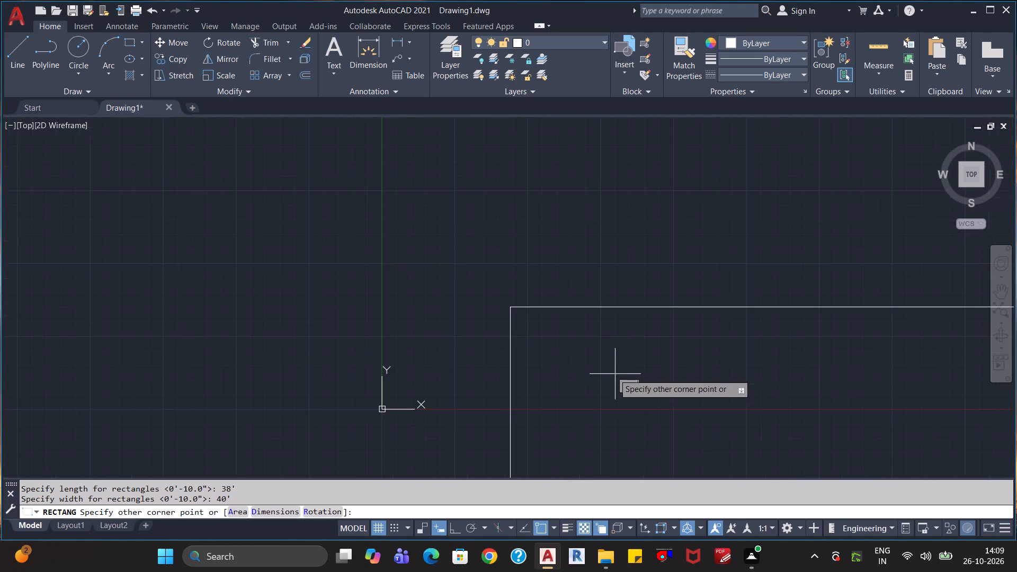
{"action": "scroll", "coordinate": [615, 374], "scroll_direction": "down", "scroll_amount": 7}
{"action": "scroll", "coordinate": [684, 414], "scroll_direction": "down", "scroll_amount": 4}
{"action": "left_click", "coordinate": [686, 408]}
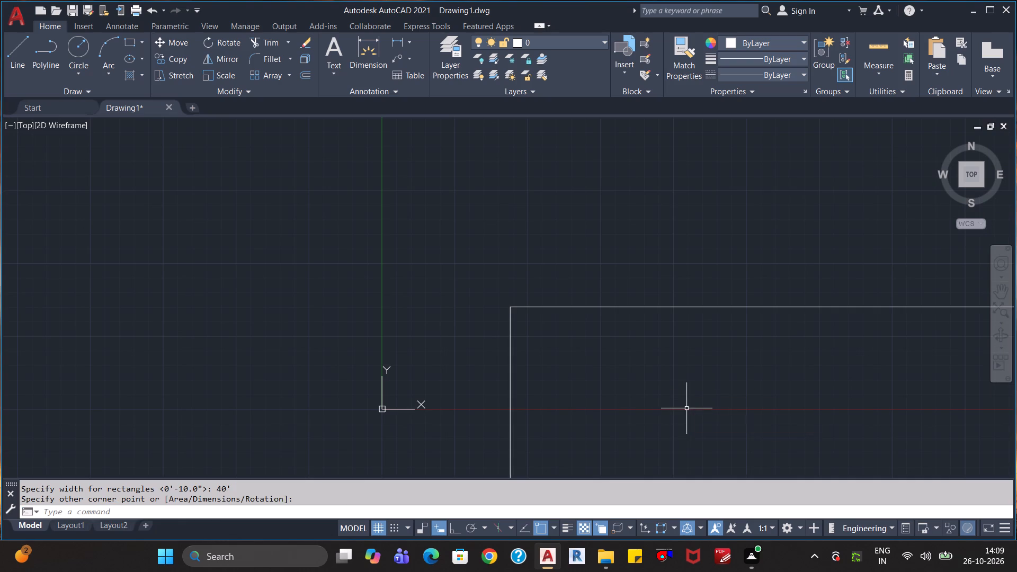
Move the rectangle up and slightly to the right, so that it lies above the X axis.
{"action": "scroll", "coordinate": [727, 406], "scroll_direction": "down", "scroll_amount": 6}
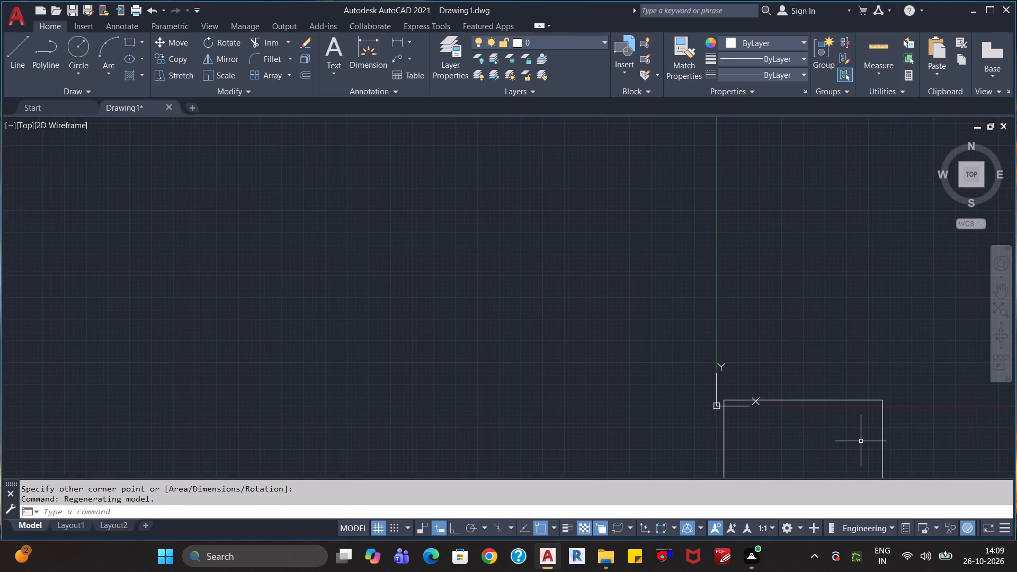
{"action": "middle_click_drag", "start_coordinate": [861, 441], "coordinate": [639, 309]}
{"action": "scroll", "coordinate": [637, 308], "scroll_direction": "down", "scroll_amount": 1}
{"action": "left_click", "coordinate": [744, 365]}
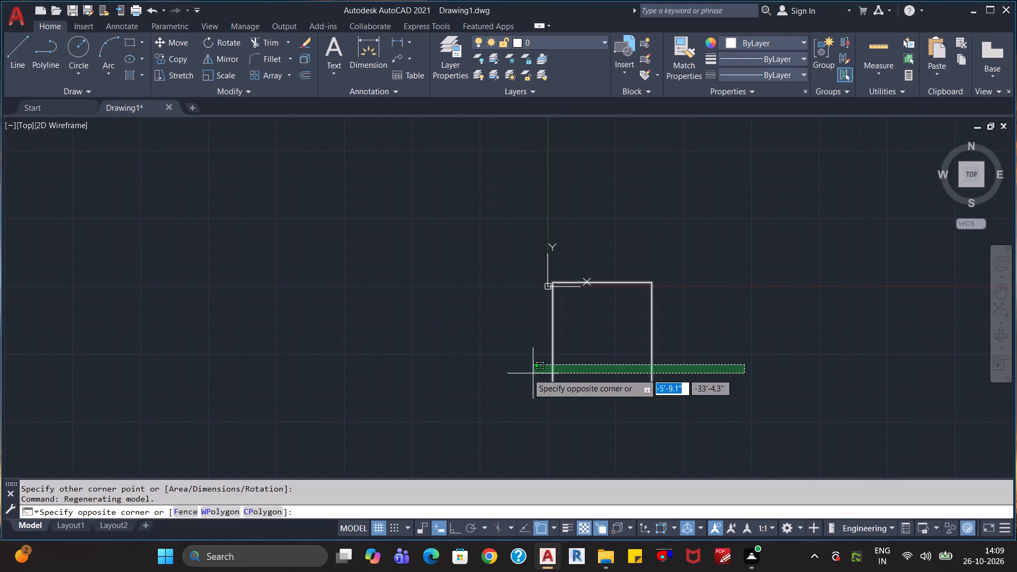
{"action": "left_click", "coordinate": [496, 373]}
{"action": "key", "text": "m"}
{"action": "key", "text": "Return"}
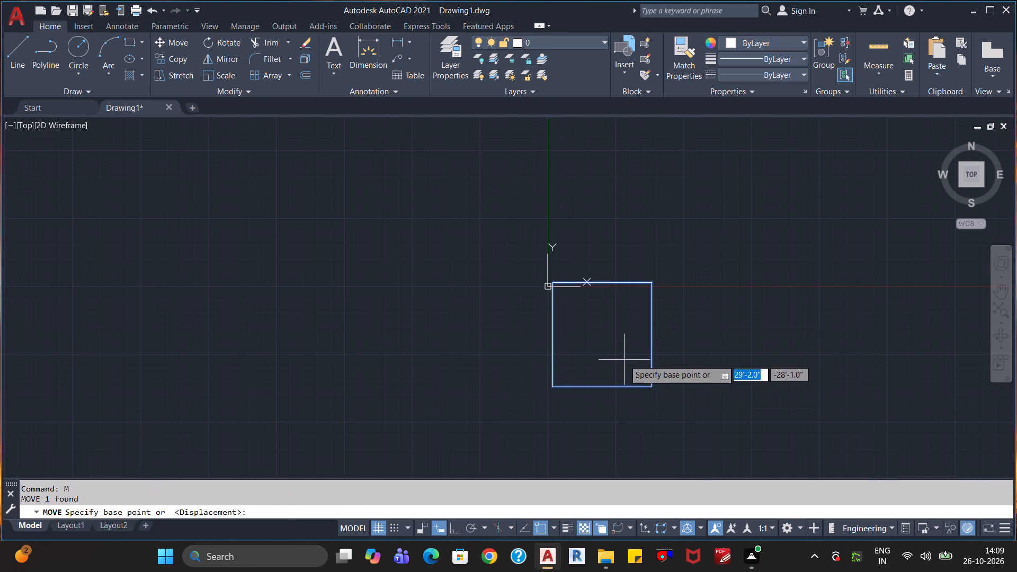
{"action": "left_click", "coordinate": [598, 348]}
{"action": "left_click", "coordinate": [672, 189]}
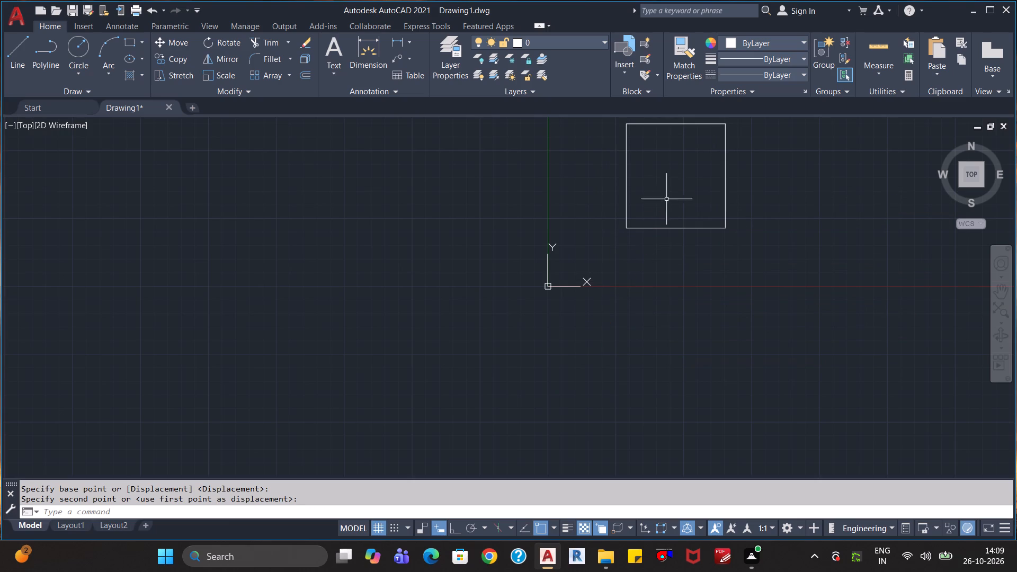
Relocate the UCS origin far down and to the left of the rectangle.
{"action": "left_click", "coordinate": [550, 287]}
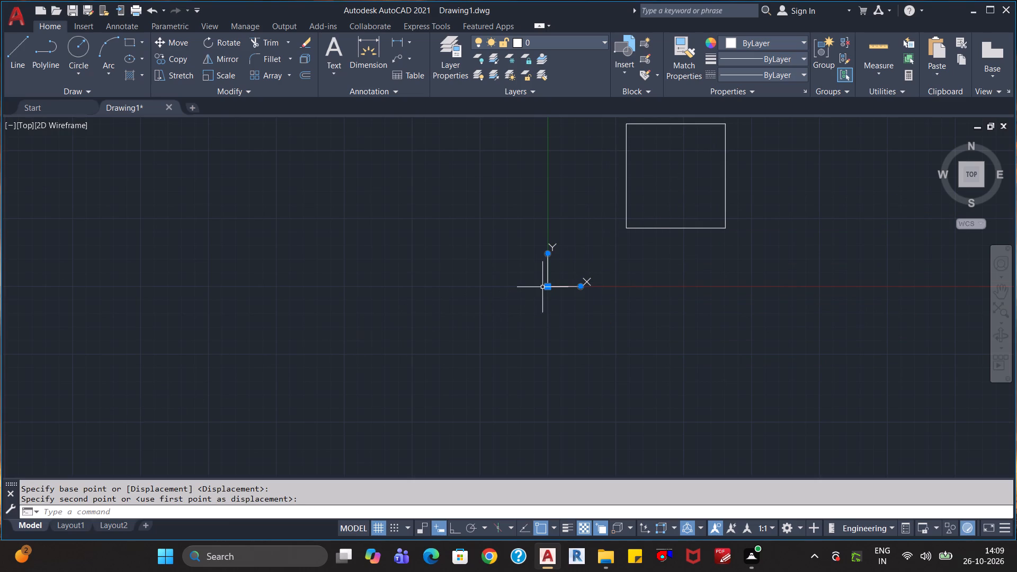
{"action": "left_click", "coordinate": [551, 286]}
{"action": "left_click_drag", "start_coordinate": [547, 286], "coordinate": [79, 447]}
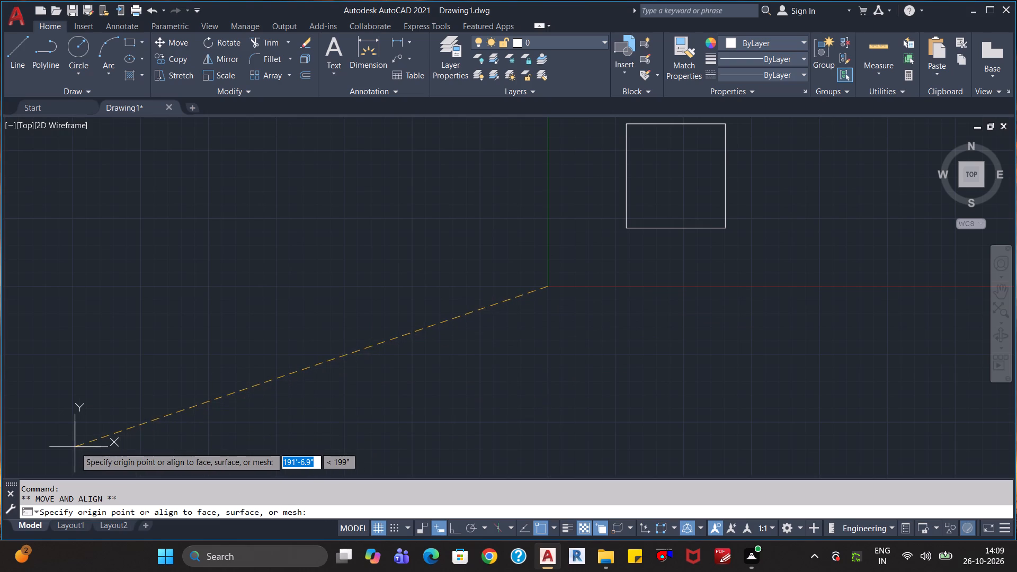
{"action": "left_click", "coordinate": [72, 439]}
Move the rectangle down and to the left, closer to the relocated UCS origin.
{"action": "scroll", "coordinate": [547, 342], "scroll_direction": "down", "scroll_amount": 1}
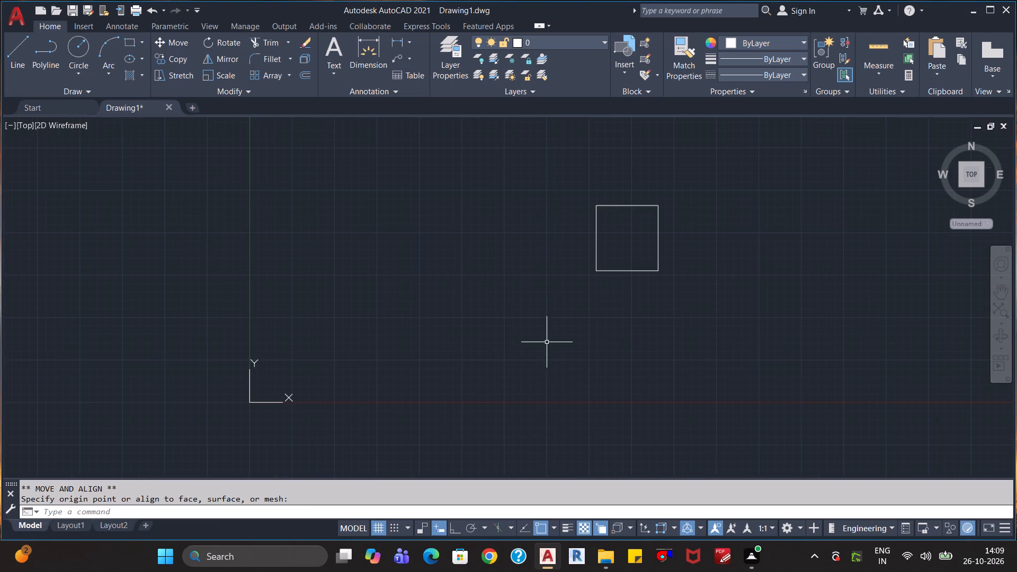
{"action": "middle_click_drag", "start_coordinate": [572, 328], "coordinate": [329, 401]}
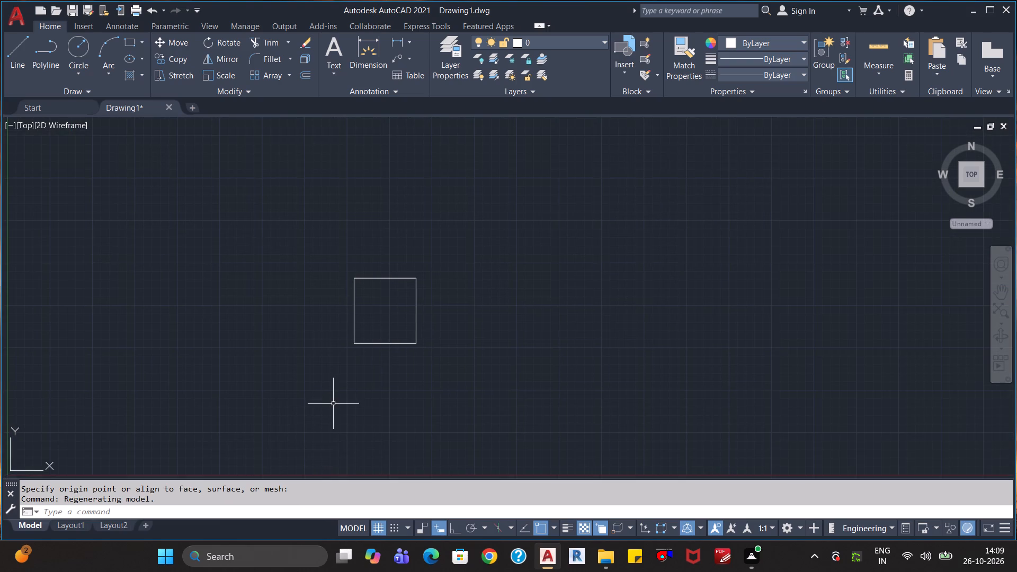
{"action": "scroll", "coordinate": [385, 368], "scroll_direction": "up", "scroll_amount": 2}
{"action": "scroll", "coordinate": [406, 360], "scroll_direction": "down", "scroll_amount": 2}
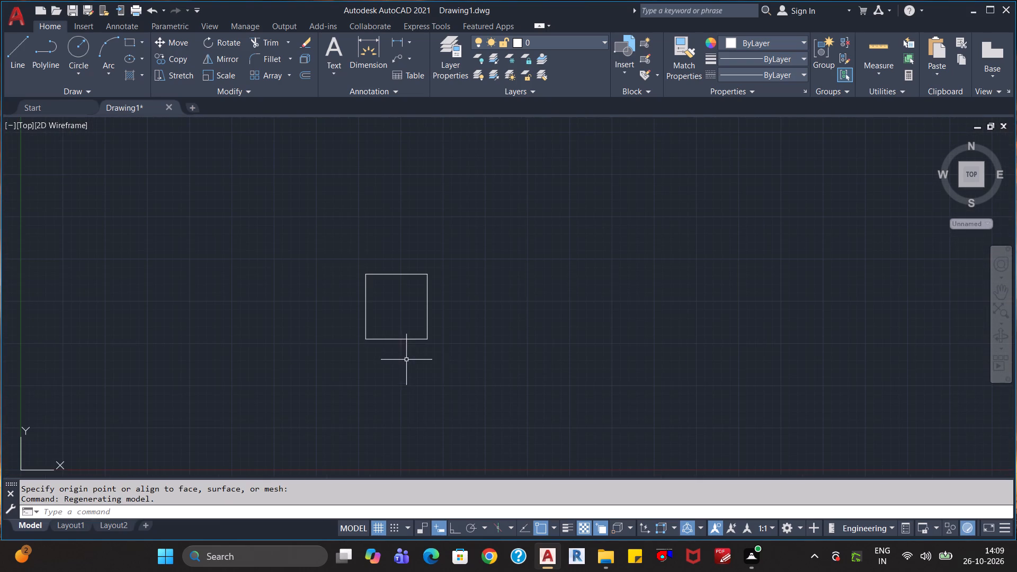
{"action": "left_click_drag", "start_coordinate": [483, 367], "coordinate": [477, 372]}
{"action": "left_click", "coordinate": [327, 231]}
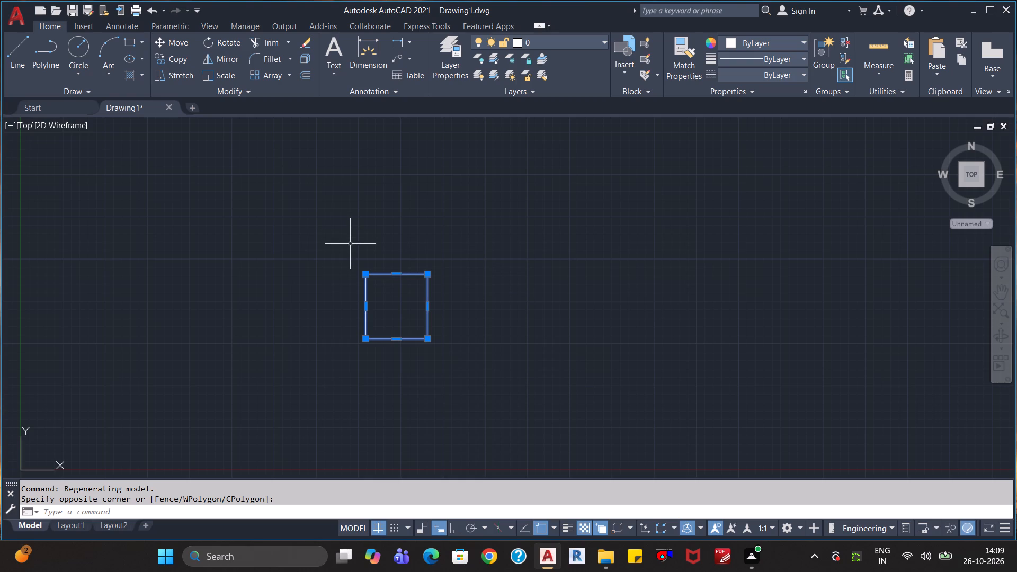
{"action": "key", "text": "m"}
{"action": "key", "text": "Return"}
{"action": "left_click", "coordinate": [403, 305]}
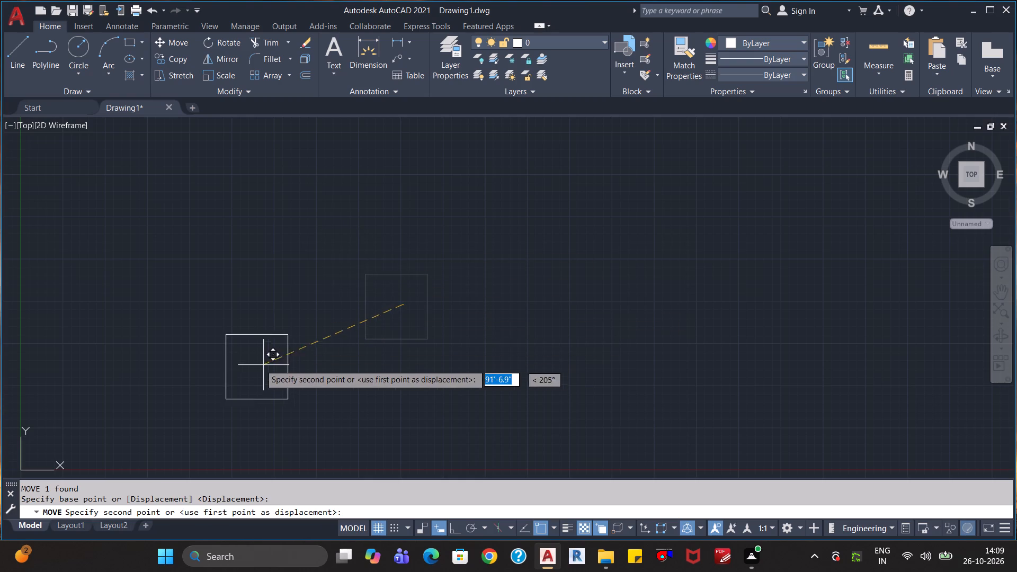
{"action": "left_click", "coordinate": [223, 335]}
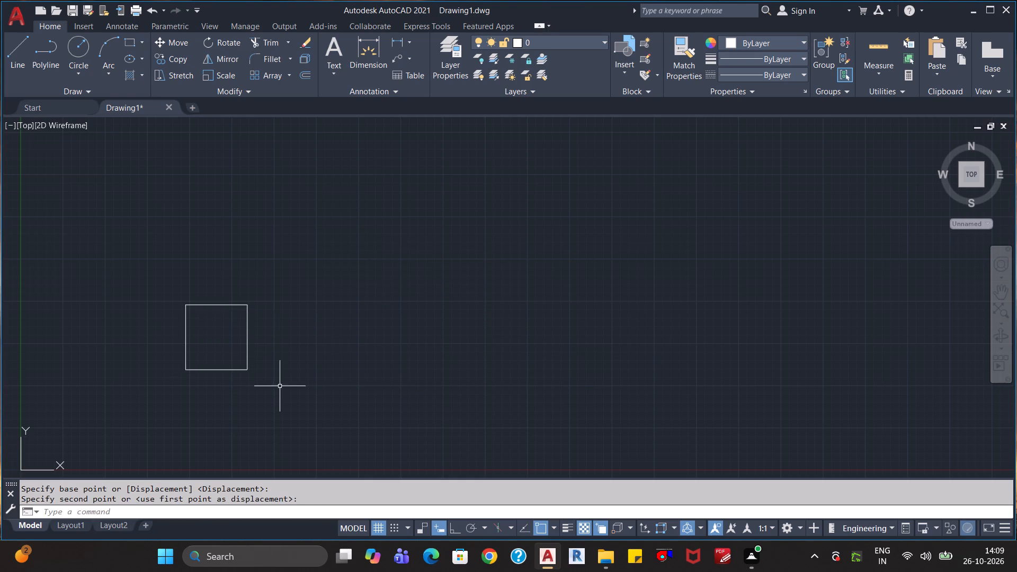
Offset the rectangle 9" inward to form the exterior wall thickness.
{"action": "scroll", "coordinate": [287, 391], "scroll_direction": "up", "scroll_amount": 1}
{"action": "middle_click", "coordinate": [287, 391]}
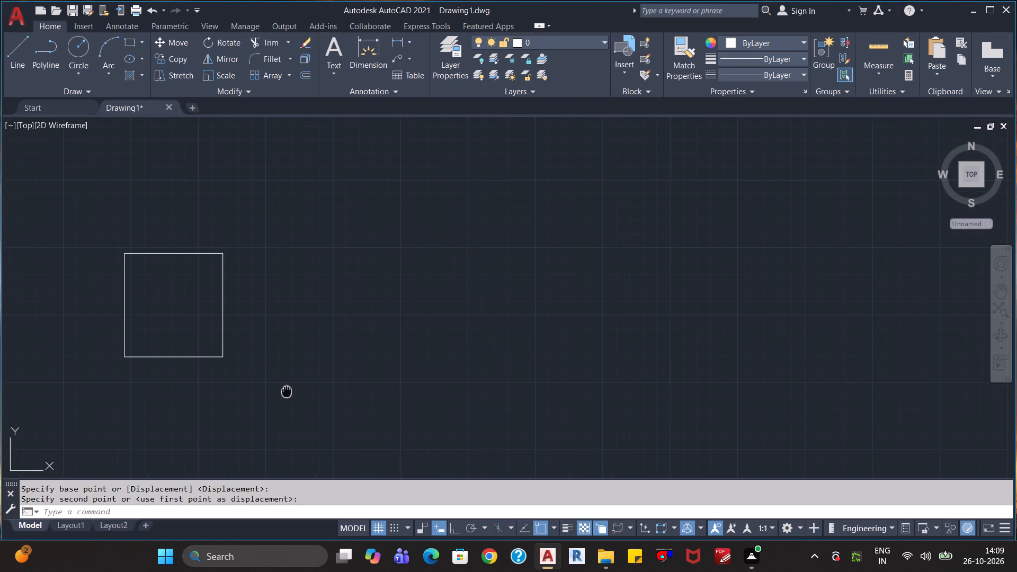
{"action": "scroll", "coordinate": [191, 336], "scroll_direction": "up", "scroll_amount": 3}
{"action": "scroll", "coordinate": [193, 334], "scroll_direction": "down", "scroll_amount": 2}
{"action": "middle_click_drag", "start_coordinate": [194, 333], "coordinate": [404, 539]}
{"action": "scroll", "coordinate": [397, 511], "scroll_direction": "down", "scroll_amount": 1}
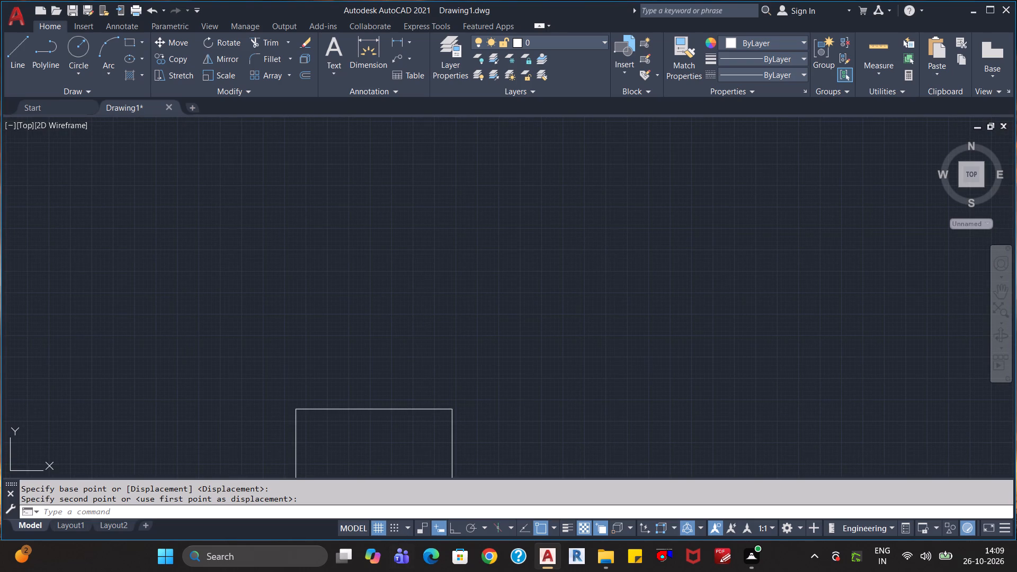
{"action": "scroll", "coordinate": [481, 351], "scroll_direction": "down", "scroll_amount": 2}
{"action": "middle_click_drag", "start_coordinate": [489, 372], "coordinate": [432, 293]}
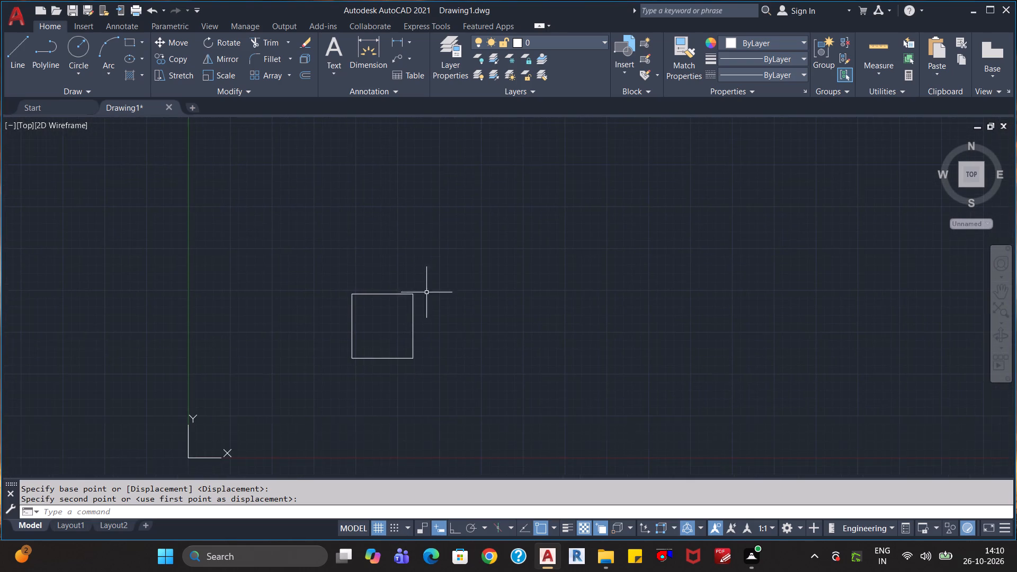
{"action": "scroll", "coordinate": [386, 315], "scroll_direction": "up", "scroll_amount": 3}
{"action": "middle_click_drag", "start_coordinate": [400, 328], "coordinate": [430, 209]}
{"action": "scroll", "coordinate": [431, 211], "scroll_direction": "down", "scroll_amount": 1}
{"action": "key", "text": "o"}
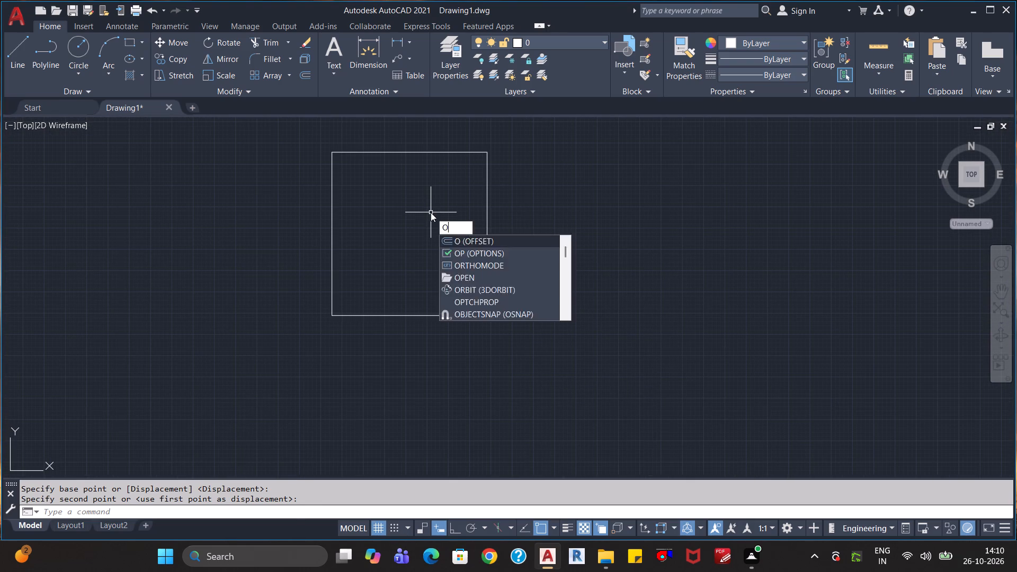
{"action": "key", "text": "Return"}
{"action": "type", "text": "9\""}
{"action": "key", "text": "Return"}
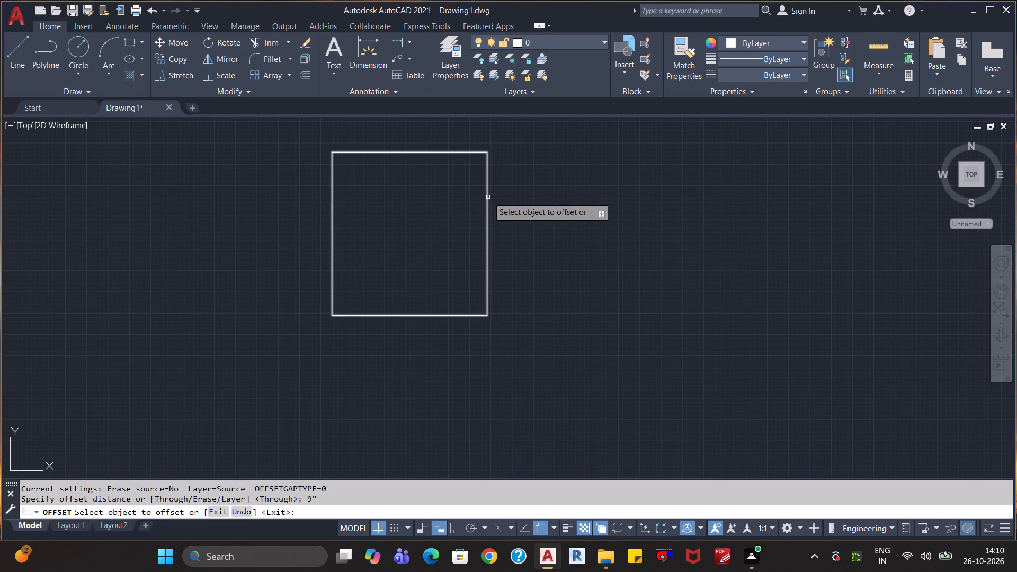
{"action": "left_click", "coordinate": [488, 197]}
{"action": "left_click", "coordinate": [438, 216]}
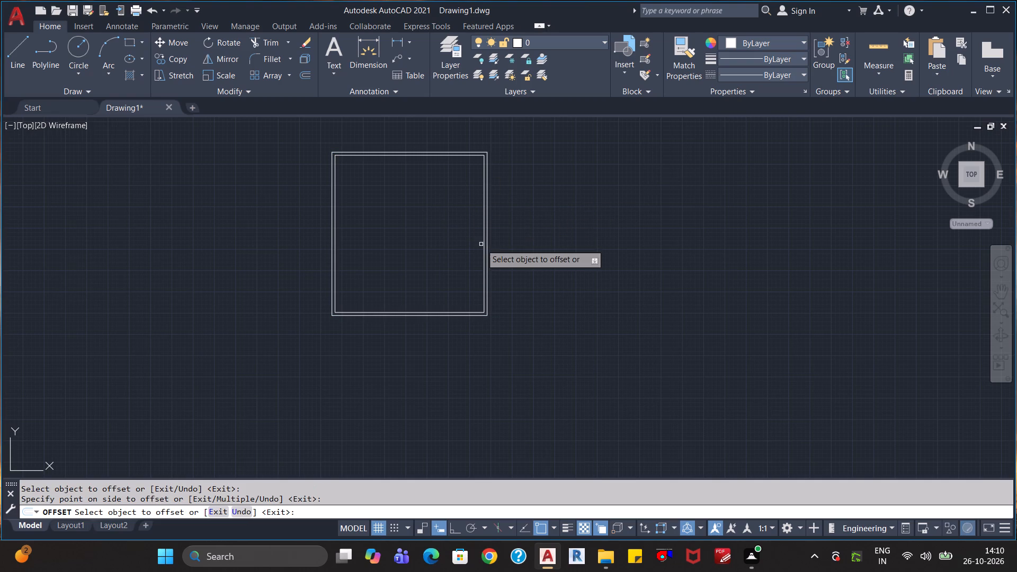
{"action": "key", "text": "Escape"}
{"action": "key", "text": "Escape"}
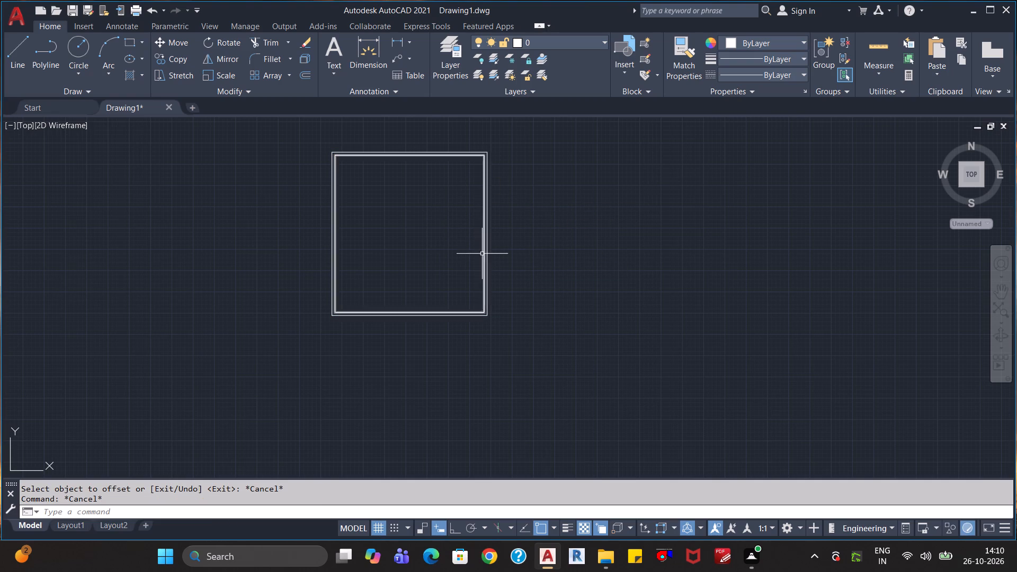
Explode the inner offset rectangle into separate lines.
{"action": "left_click", "coordinate": [485, 242]}
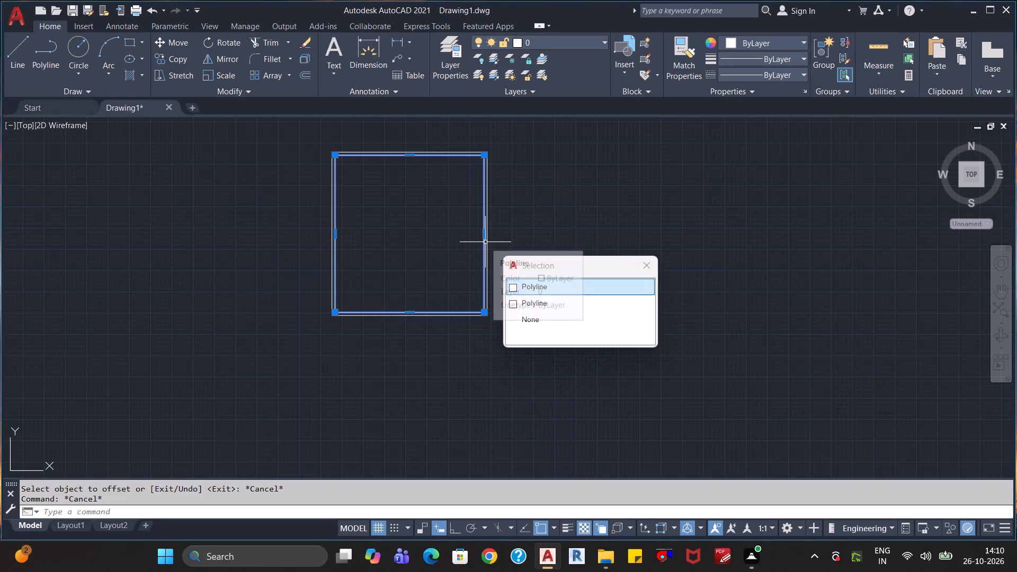
{"action": "left_click", "coordinate": [563, 285]}
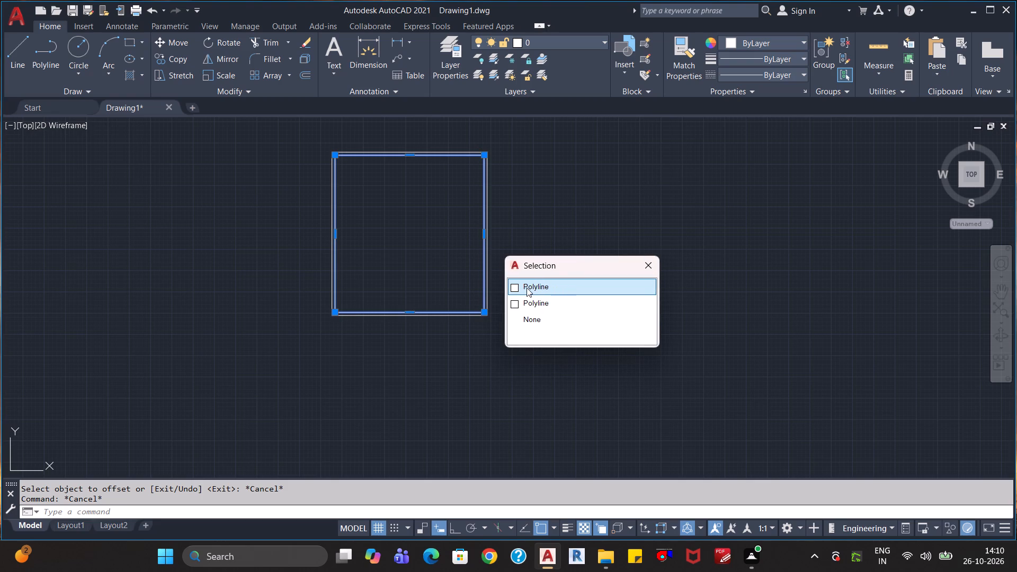
{"action": "left_click", "coordinate": [516, 288]}
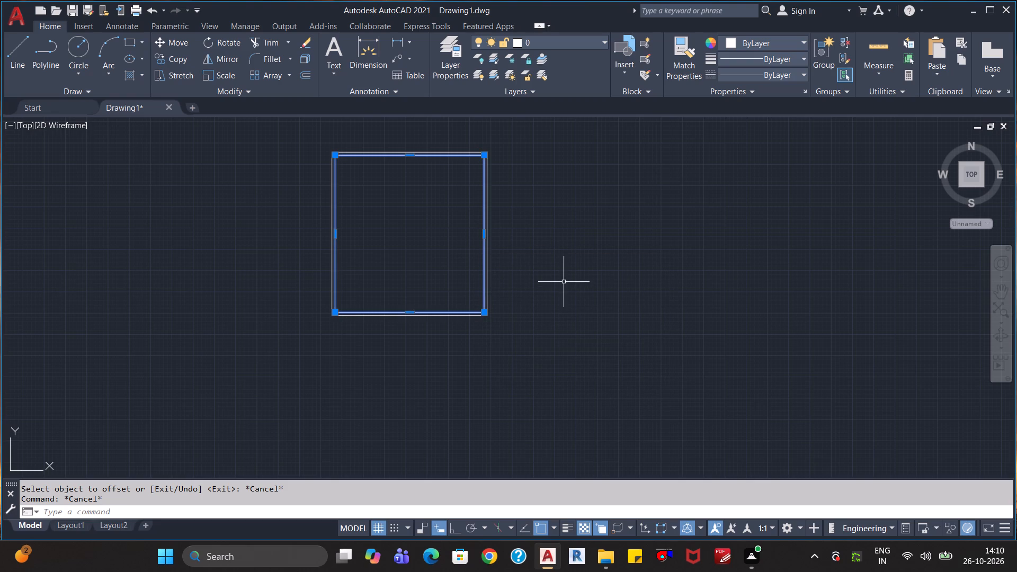
{"action": "key", "text": "x"}
{"action": "key", "text": "Return"}
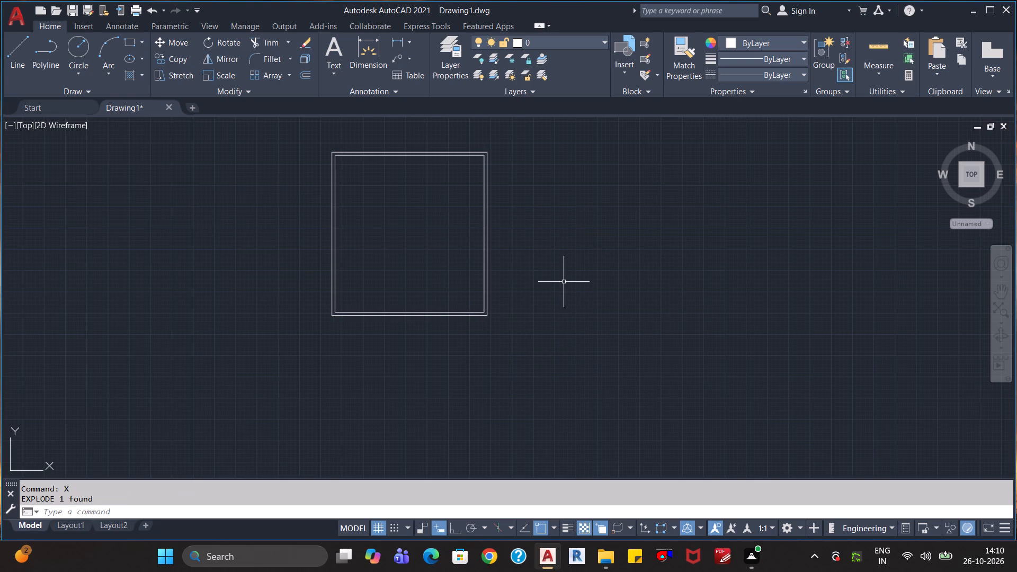
{"action": "key", "text": "Escape"}
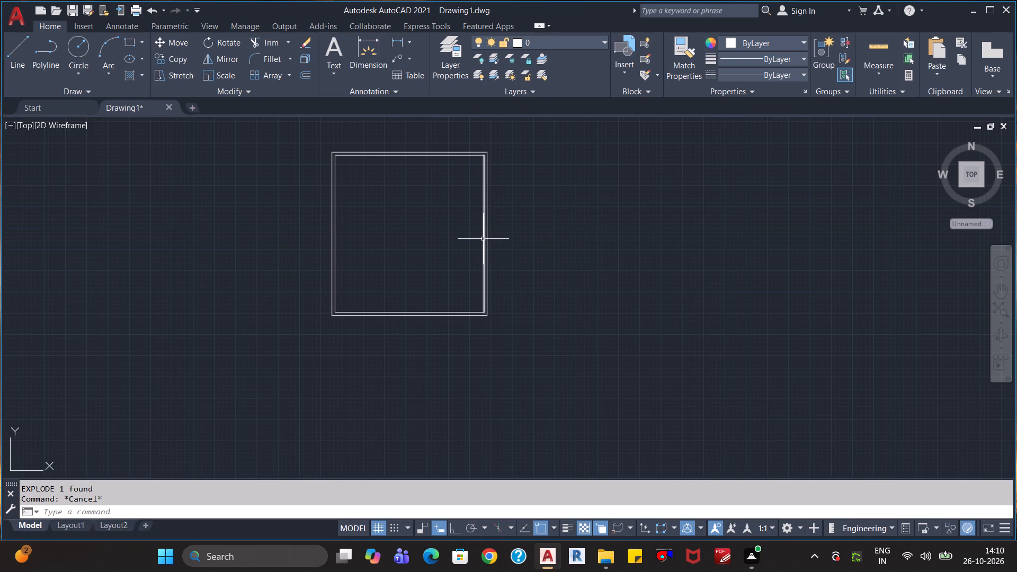
{"action": "left_click", "coordinate": [483, 237]}
{"action": "key", "text": "Escape"}
{"action": "scroll", "coordinate": [473, 237], "scroll_direction": "up", "scroll_amount": 1}
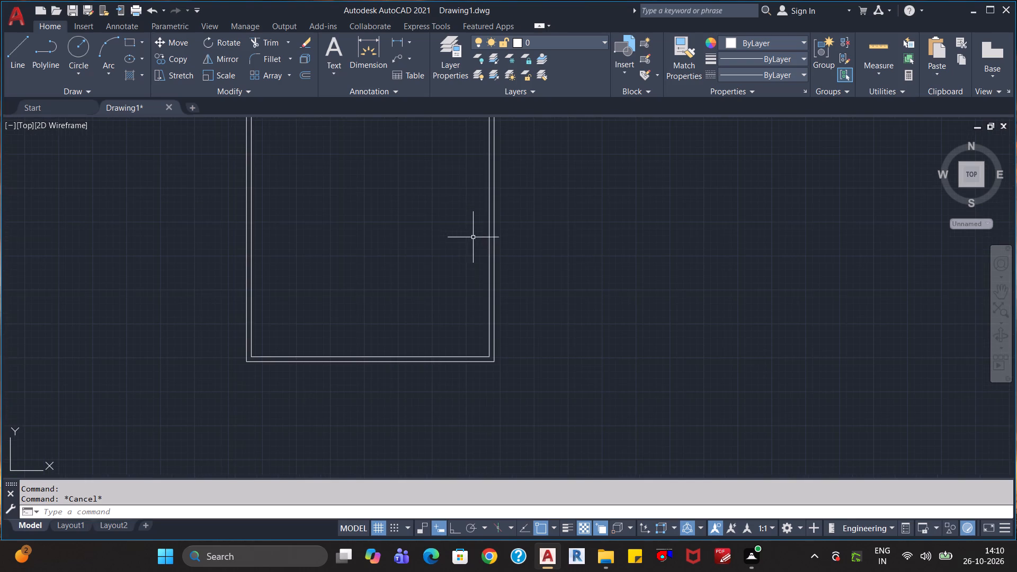
Offset the inner top and inner left wall lines 12' into the plan.
{"action": "middle_click_drag", "start_coordinate": [433, 222], "coordinate": [453, 302]}
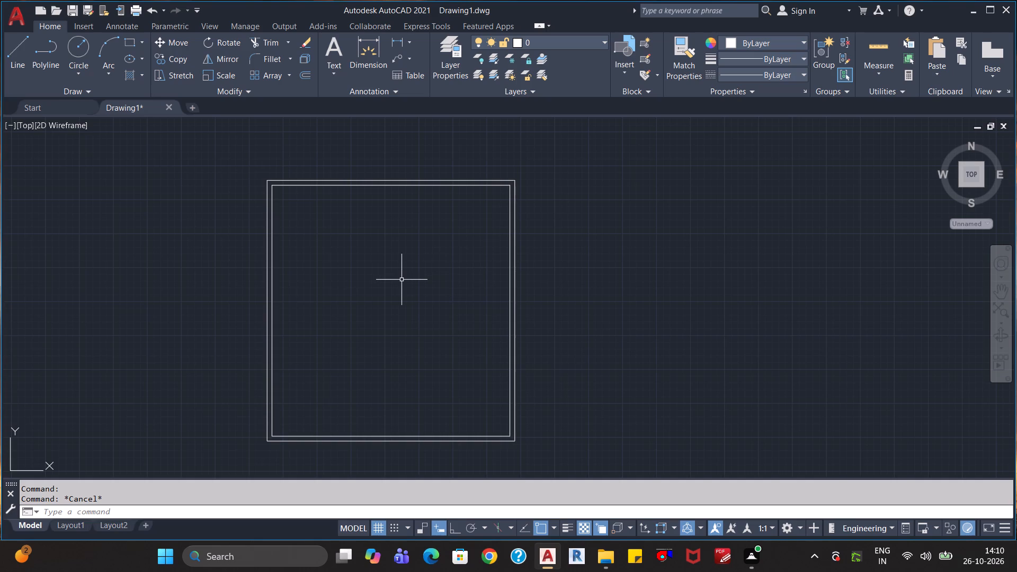
{"action": "key", "text": "o"}
{"action": "key", "text": "Return"}
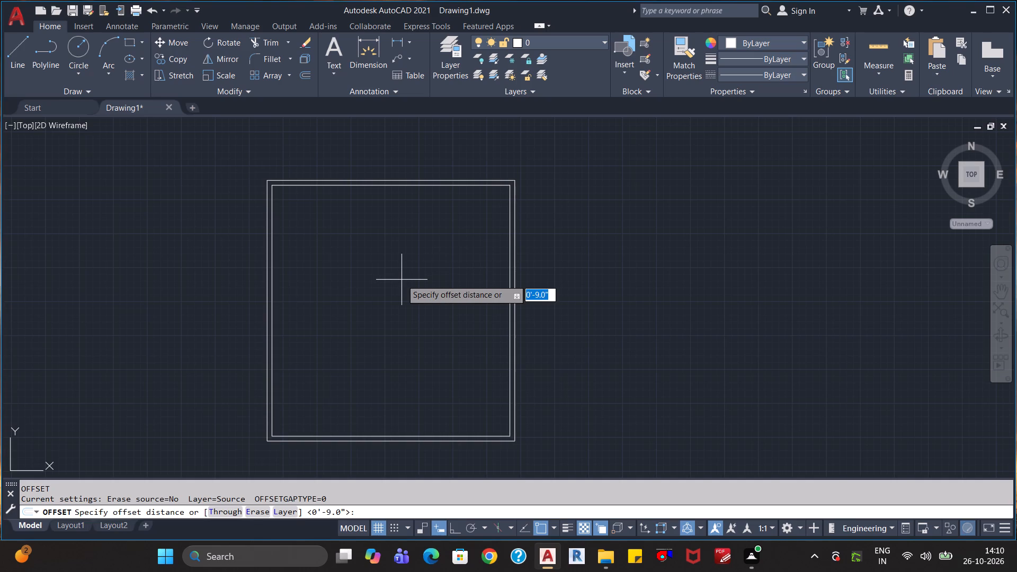
{"action": "type", "text": "12'"}
{"action": "key", "text": "Return"}
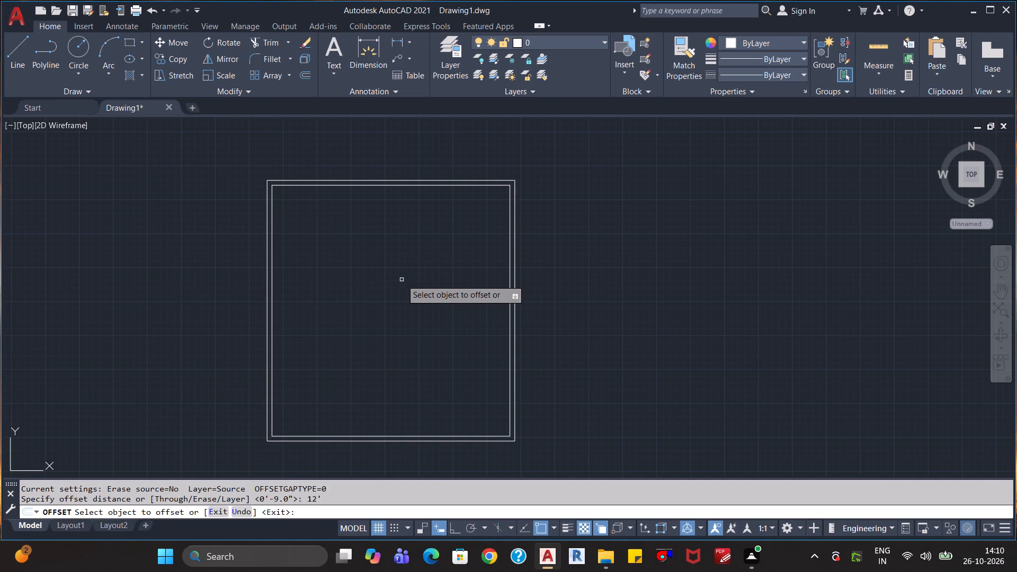
{"action": "left_click", "coordinate": [340, 186]}
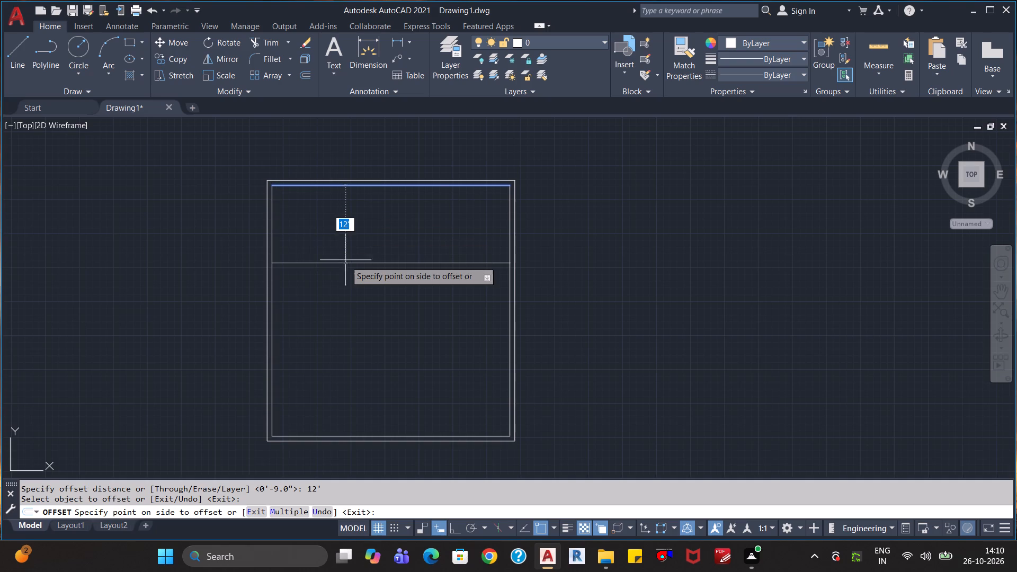
{"action": "left_click", "coordinate": [346, 269]}
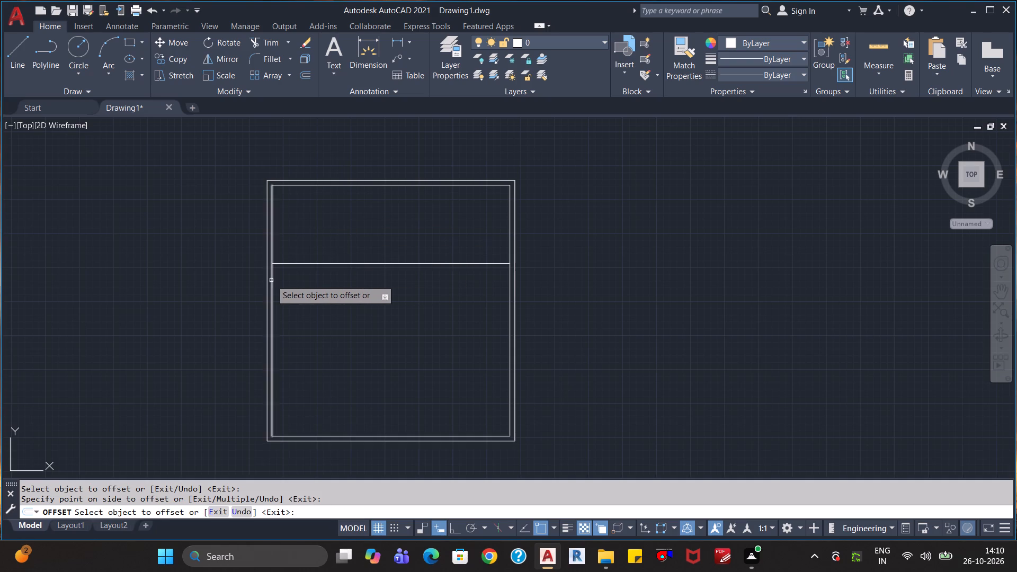
{"action": "left_click", "coordinate": [272, 279]}
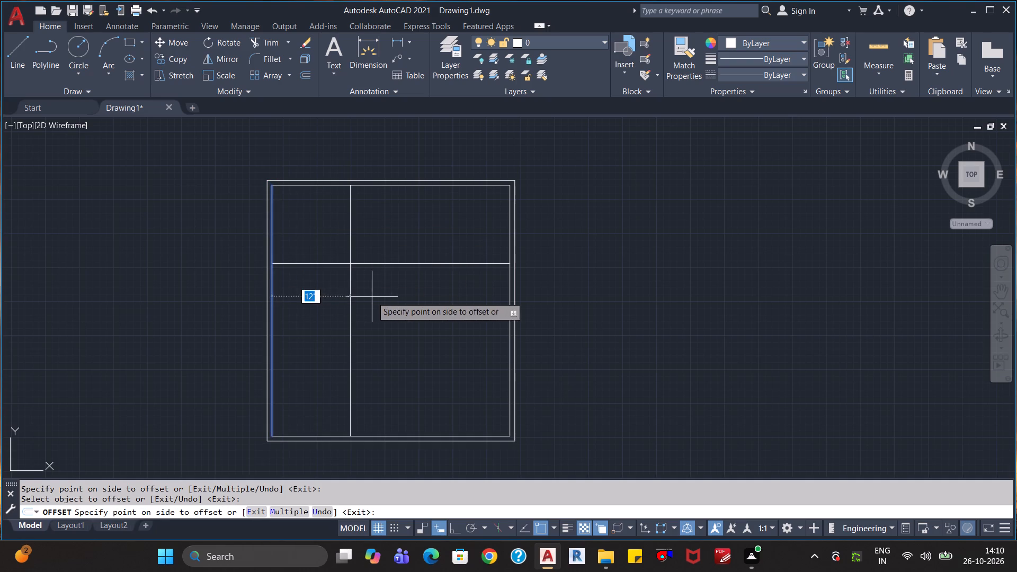
{"action": "left_click", "coordinate": [372, 297]}
Offset the new vertical line 4" to the right and the new horizontal line 4" downward for partition thickness.
{"action": "left_click", "coordinate": [350, 258]}
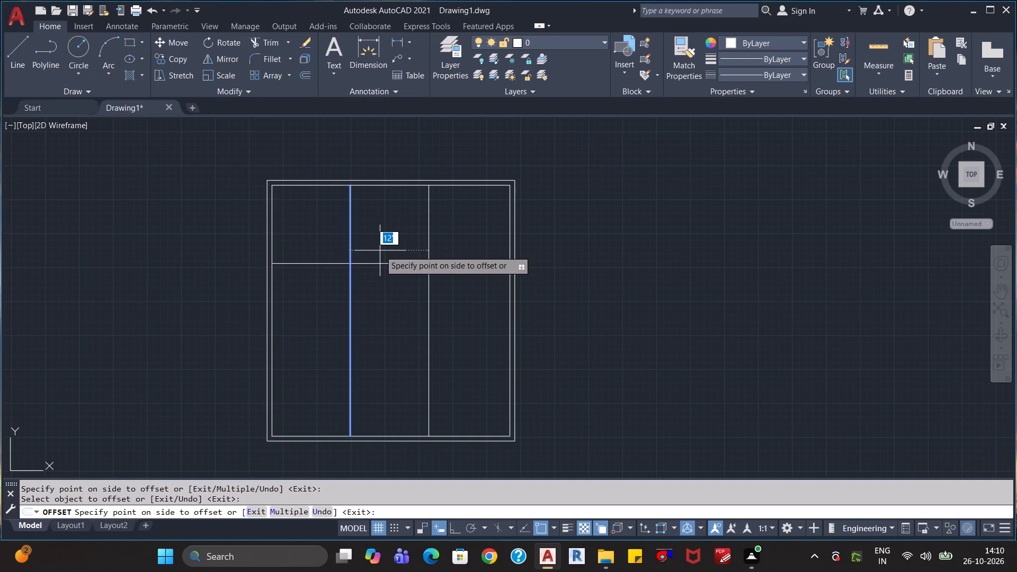
{"action": "type", "text": "4\""}
{"action": "key", "text": "Return"}
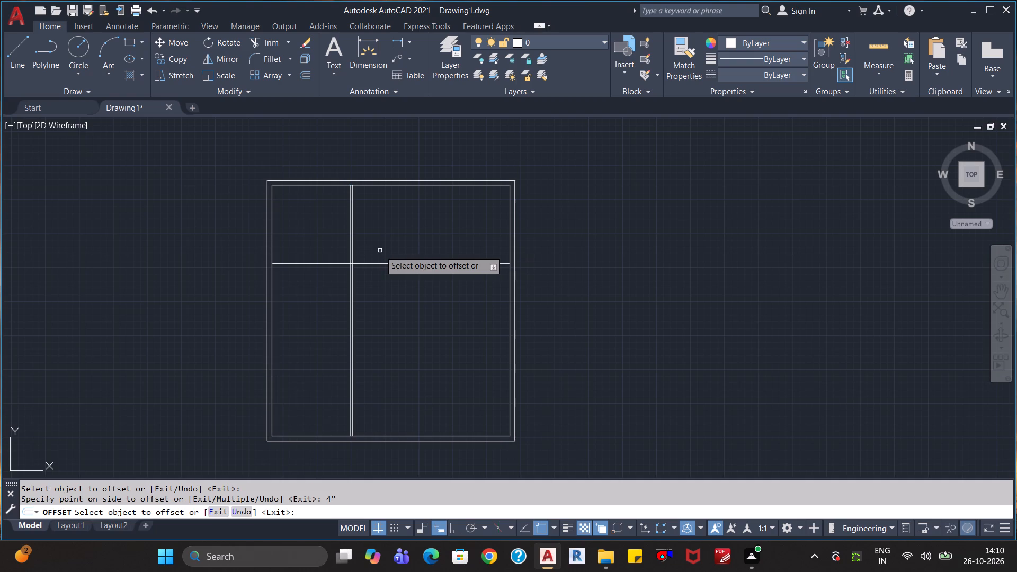
{"action": "left_click", "coordinate": [323, 264]}
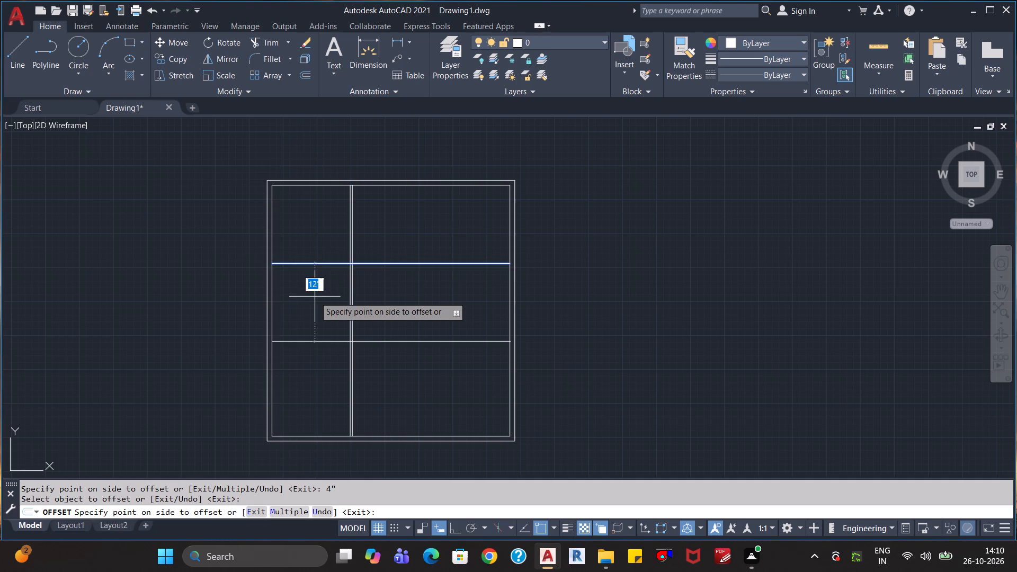
{"action": "type", "text": "4\""}
{"action": "key", "text": "Return"}
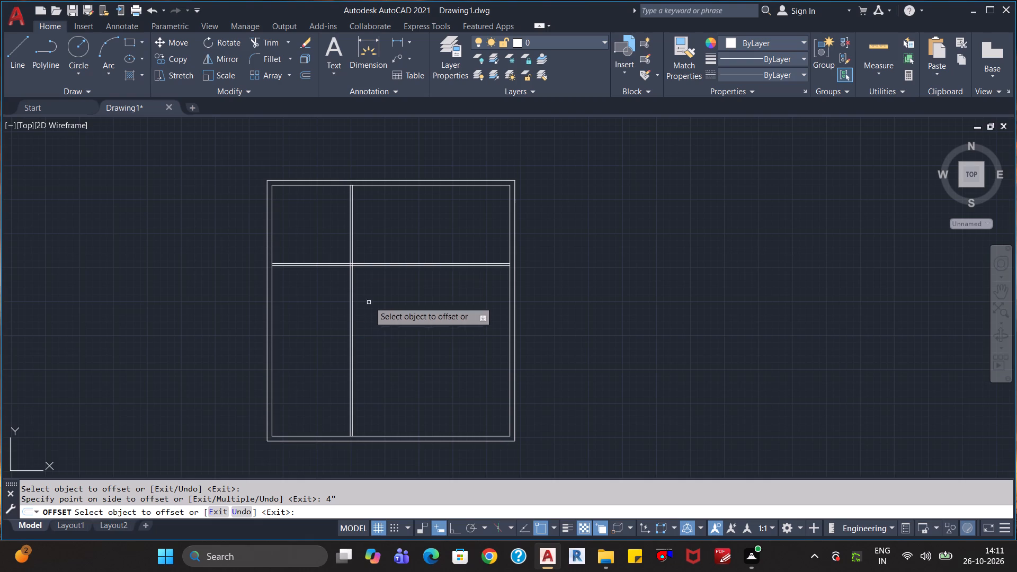
Add a second vertical partition 4'6" to the right of the first one, with a 4" thickness.
{"action": "left_click", "coordinate": [353, 224]}
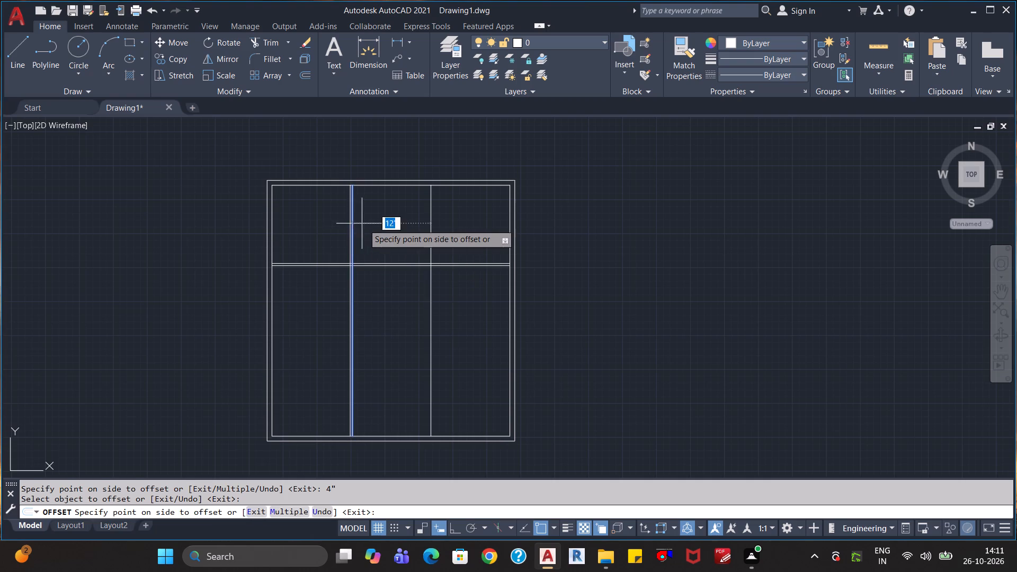
{"action": "type", "text": "4'"}
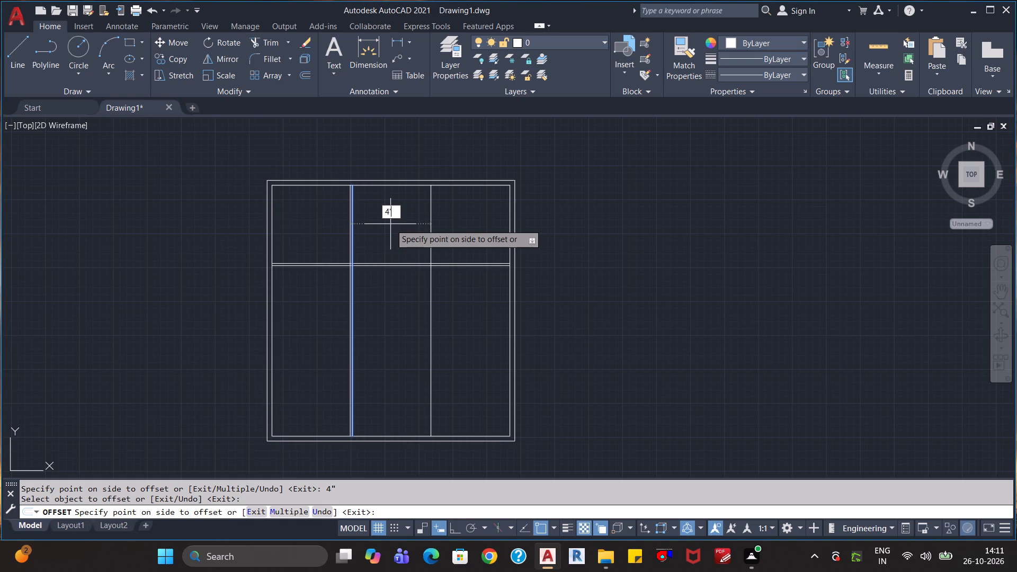
{"action": "type", "text": "+6"}
{"action": "key", "text": "BackSpace"}
{"action": "key", "text": "BackSpace"}
{"action": "type", "text": "6\""}
{"action": "key", "text": "Return"}
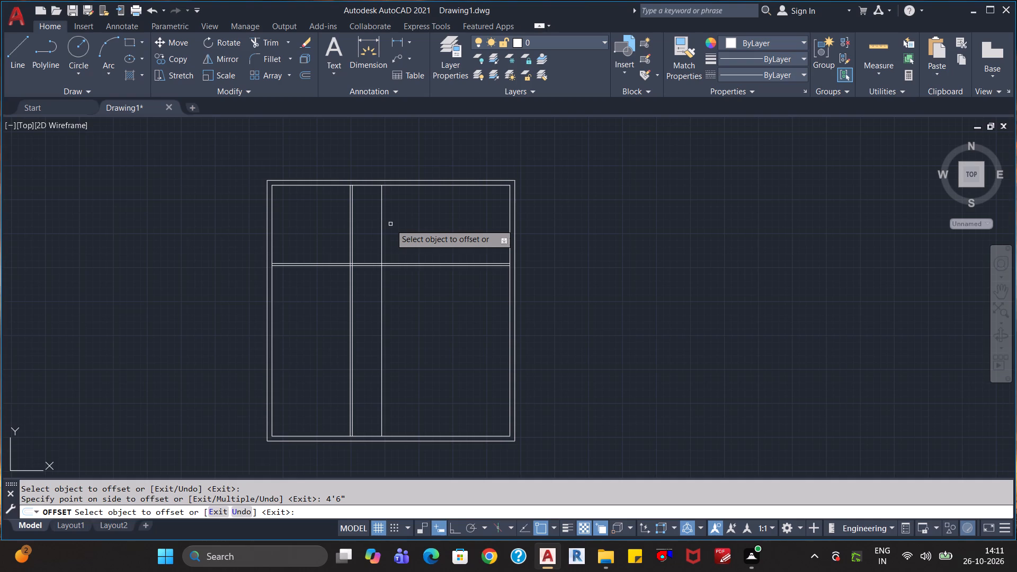
{"action": "left_click", "coordinate": [382, 229]}
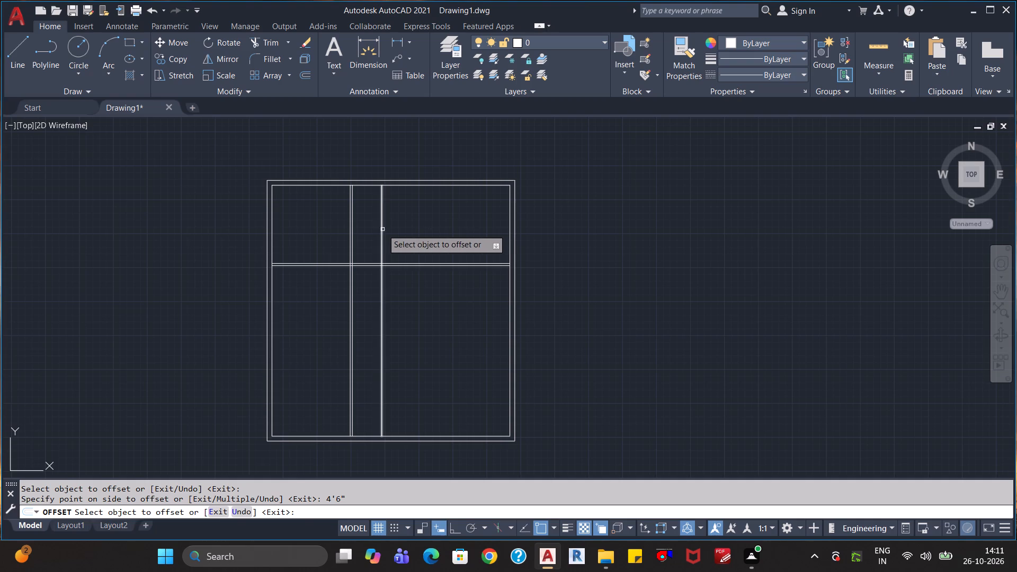
{"action": "type", "text": "4\""}
{"action": "key", "text": "Return"}
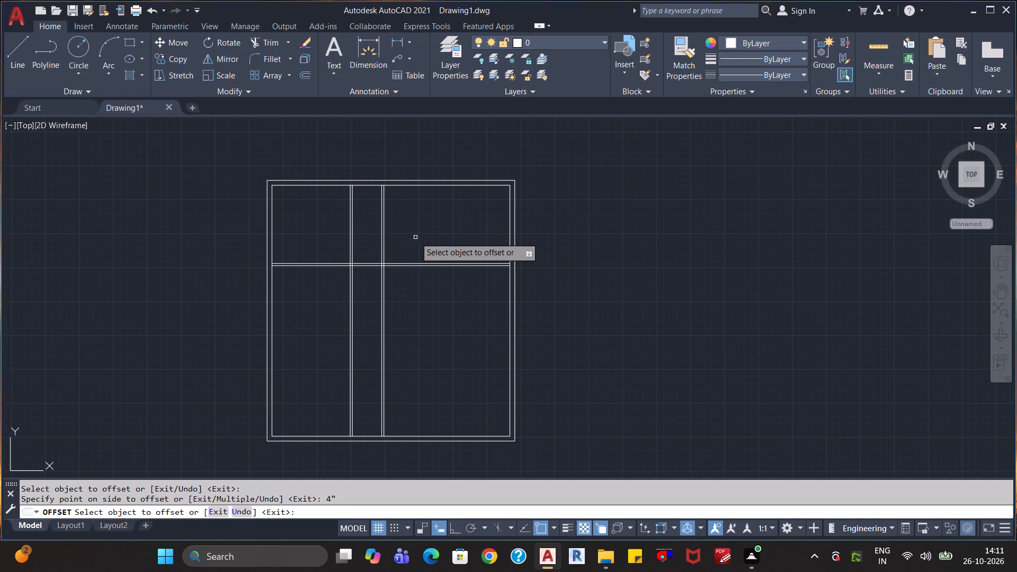
Add a horizontal partition 6'6" below the inner top wall line, with a 4" thickness.
{"action": "left_click", "coordinate": [367, 185]}
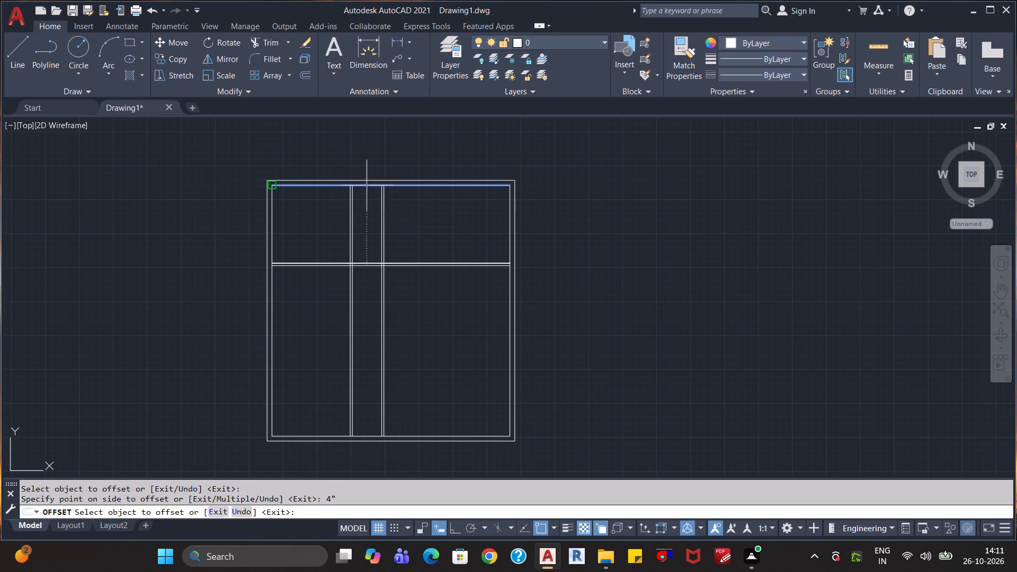
{"action": "type", "text": "6'"}
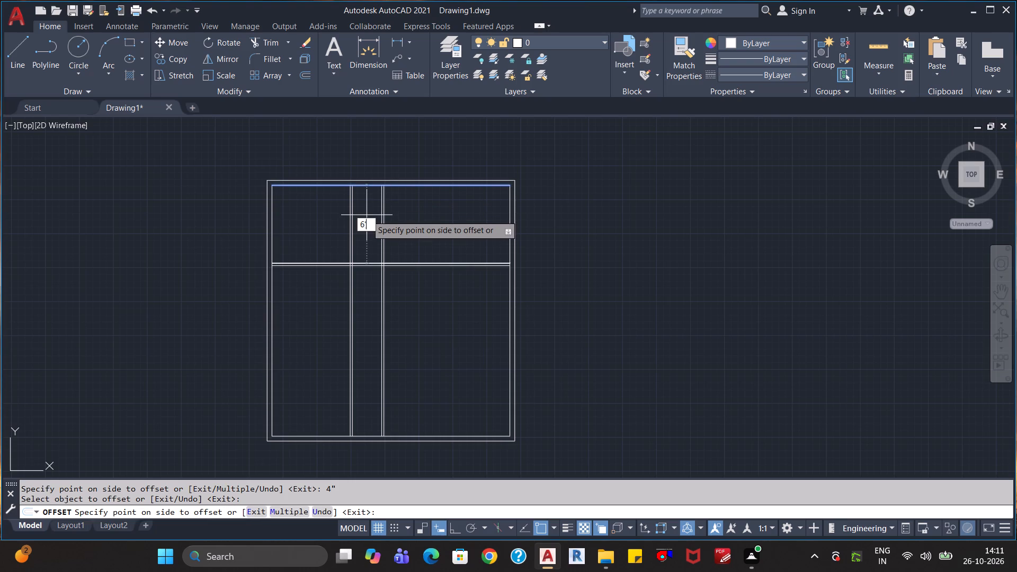
{"action": "type", "text": "6\""}
{"action": "key", "text": "Return"}
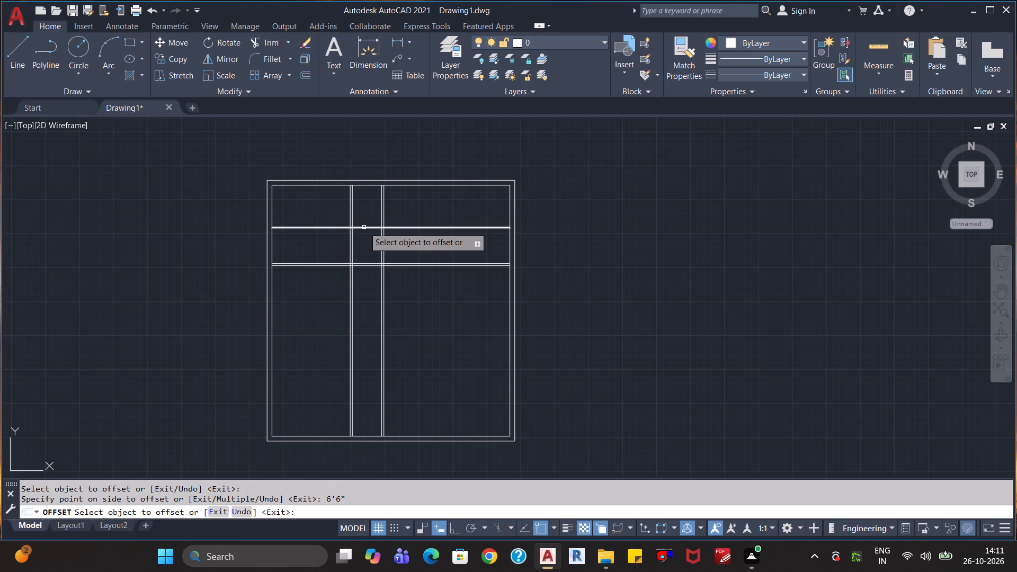
{"action": "left_click", "coordinate": [364, 227]}
{"action": "type", "text": "4\""}
{"action": "key", "text": "Return"}
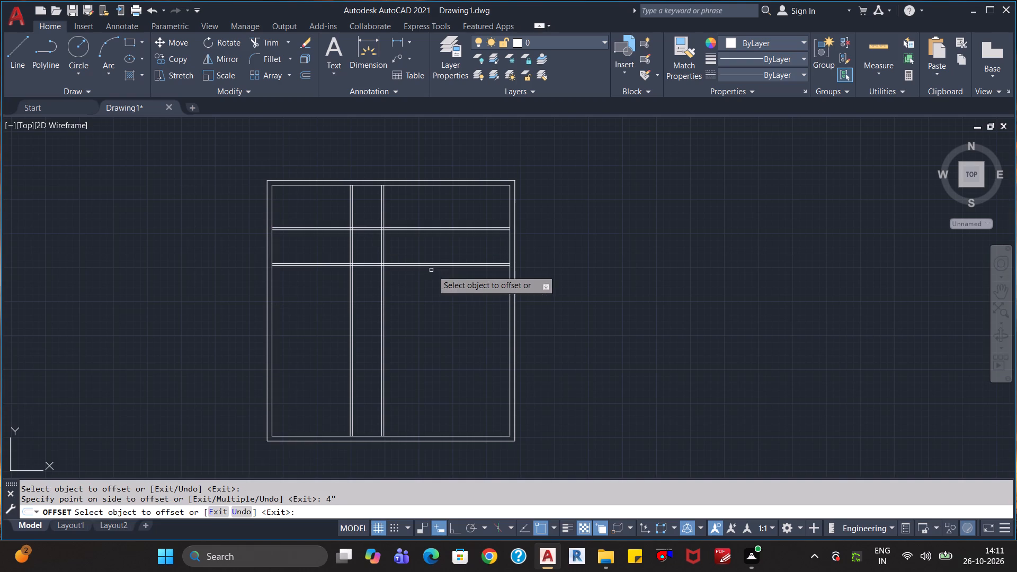
{"action": "key", "text": "Escape"}
{"action": "key", "text": "Escape"}
{"action": "key", "text": "Escape"}
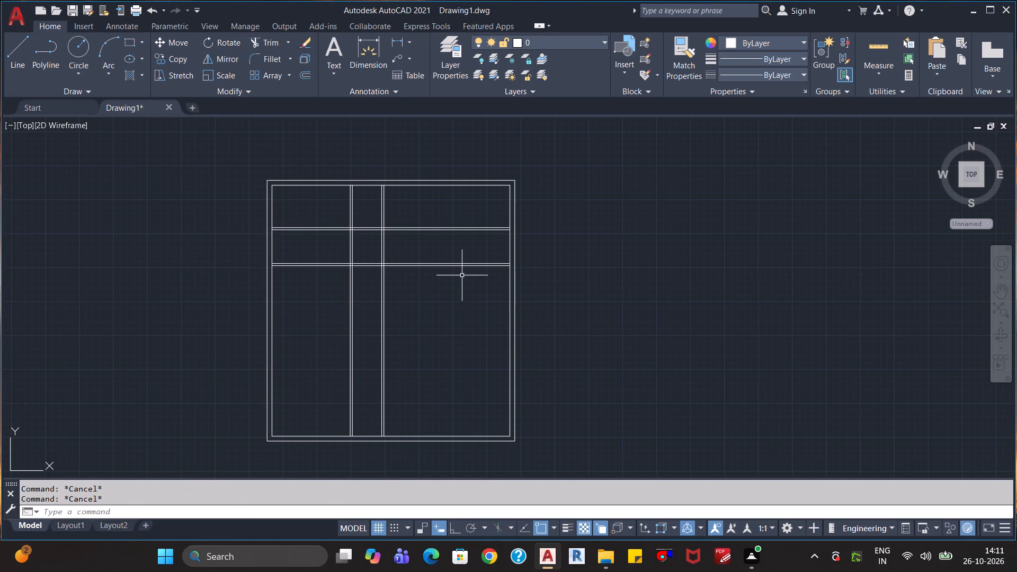
Trim the crossing partition lines around the 4'6" by 6'6" room, keeping its lower wall only between the two vertical partitions.
{"action": "type", "text": "tr"}
{"action": "key", "text": "Return"}
{"action": "left_click_drag", "start_coordinate": [331, 218], "coordinate": [331, 223]}
{"action": "left_click", "coordinate": [327, 243]}
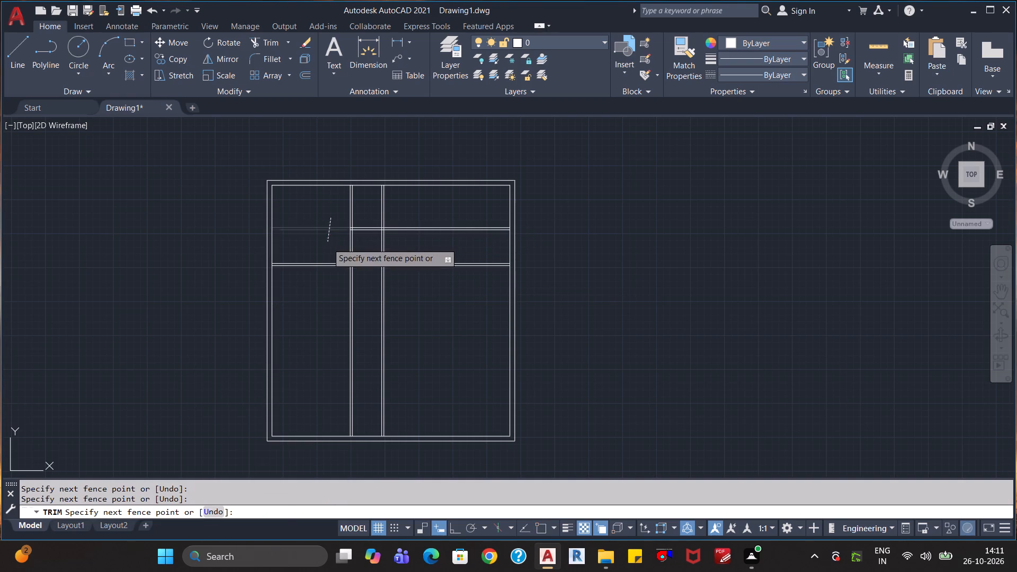
{"action": "left_click", "coordinate": [403, 248]}
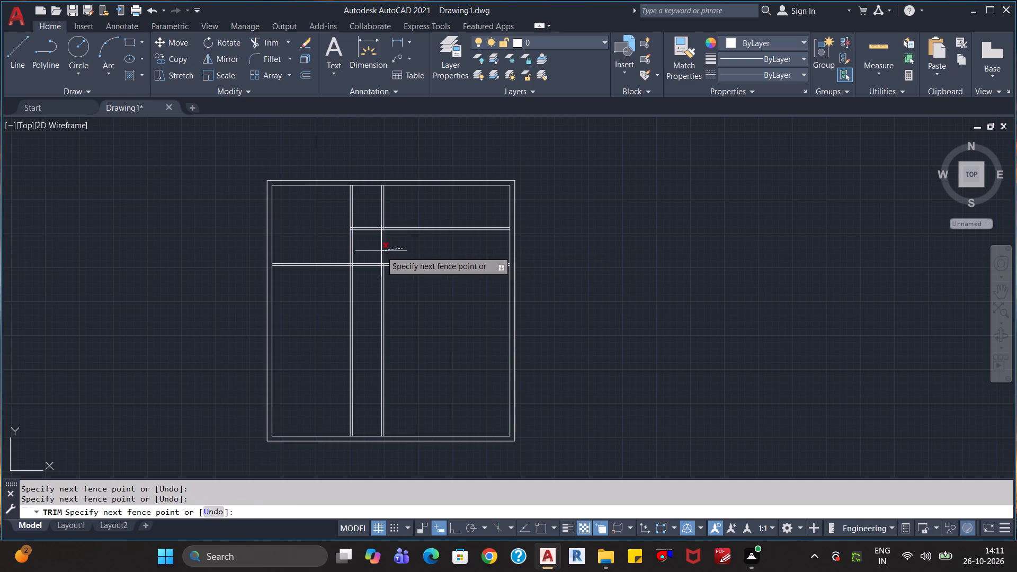
{"action": "left_click", "coordinate": [376, 252]}
{"action": "left_click", "coordinate": [376, 252]}
{"action": "left_click", "coordinate": [365, 273]}
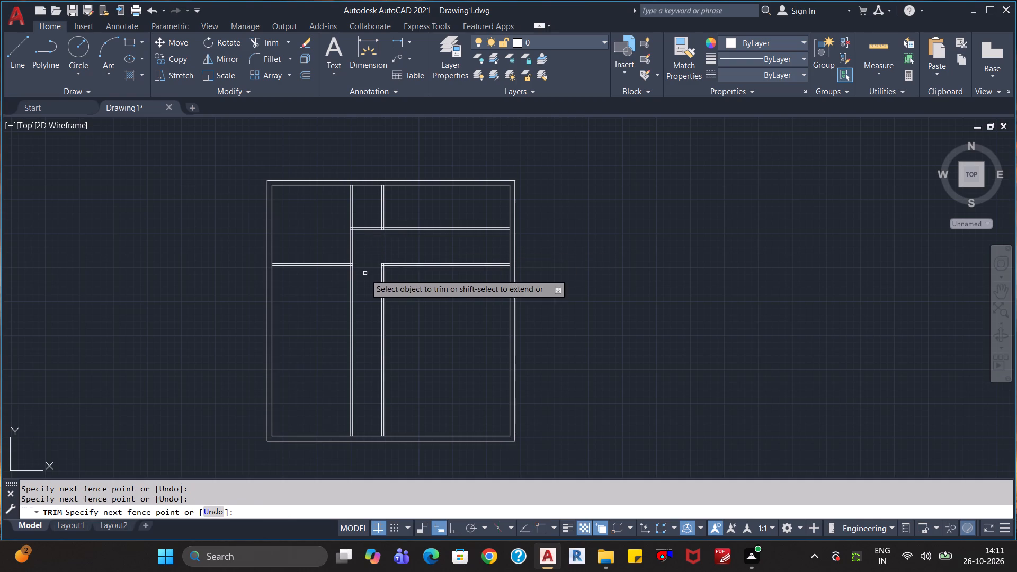
{"action": "left_click", "coordinate": [406, 213]}
{"action": "left_click", "coordinate": [394, 242]}
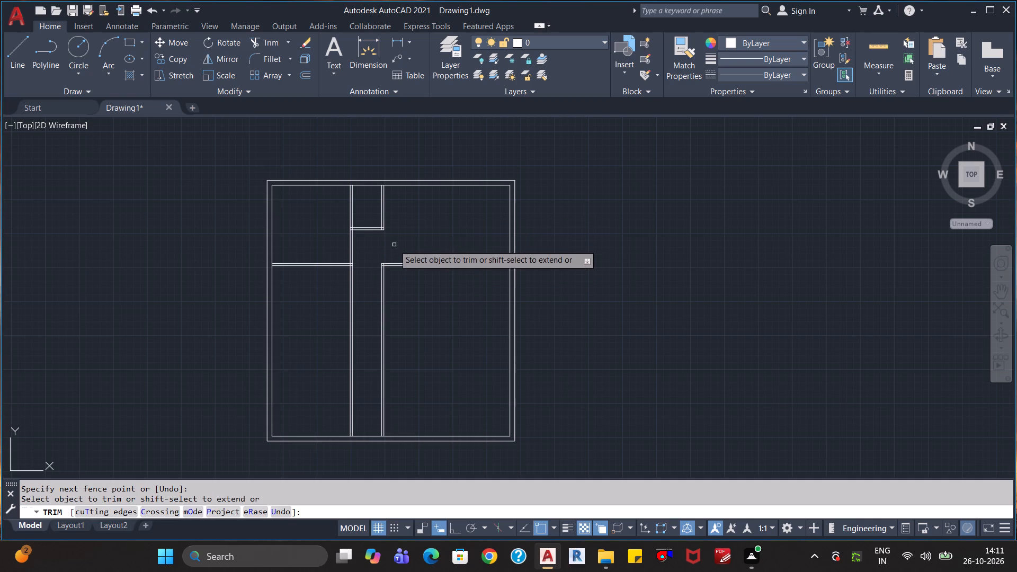
Remove the surplus partition lines below and to the right of the small room, including the short leftover segments.
{"action": "left_click", "coordinate": [451, 239]}
{"action": "left_click", "coordinate": [376, 320]}
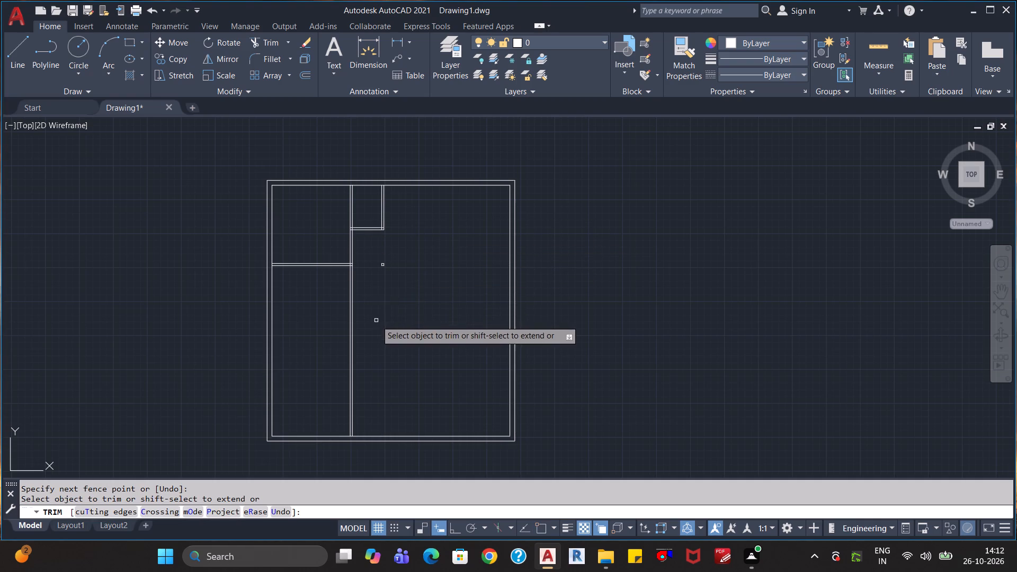
{"action": "left_click", "coordinate": [384, 270]}
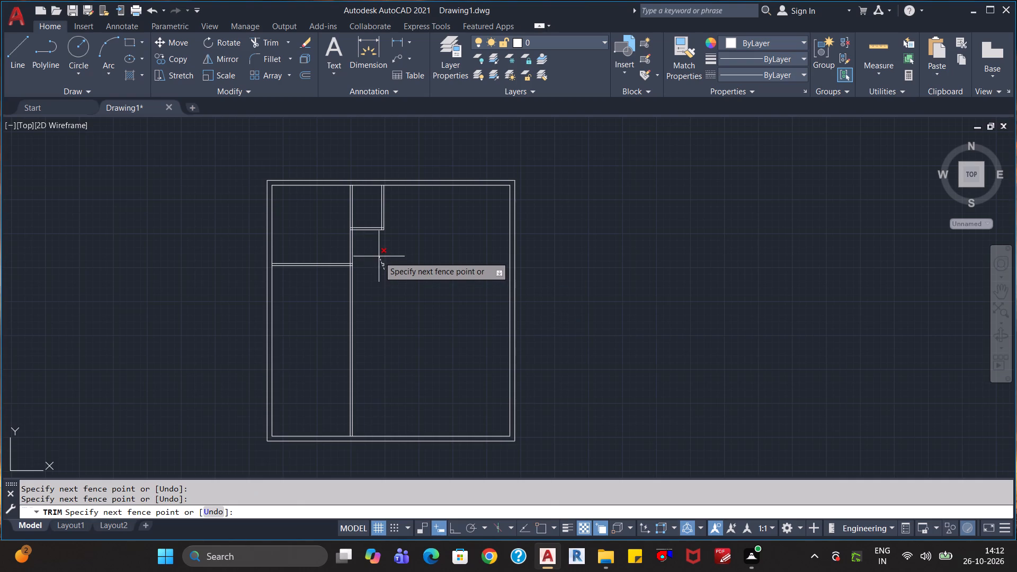
{"action": "left_click", "coordinate": [381, 255]}
{"action": "scroll", "coordinate": [384, 268], "scroll_direction": "up", "scroll_amount": 4}
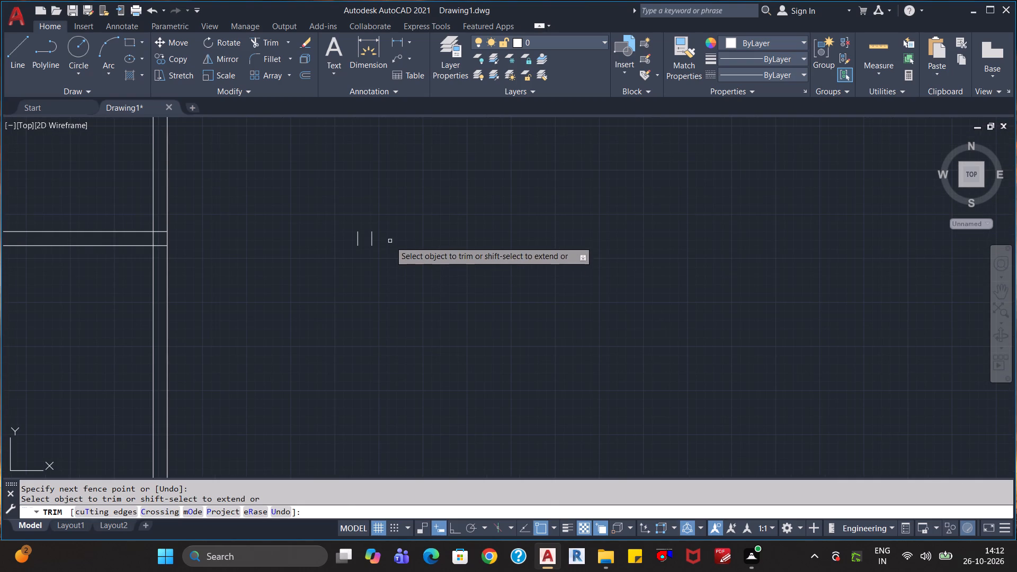
{"action": "left_click", "coordinate": [390, 241]}
{"action": "left_click", "coordinate": [355, 240]}
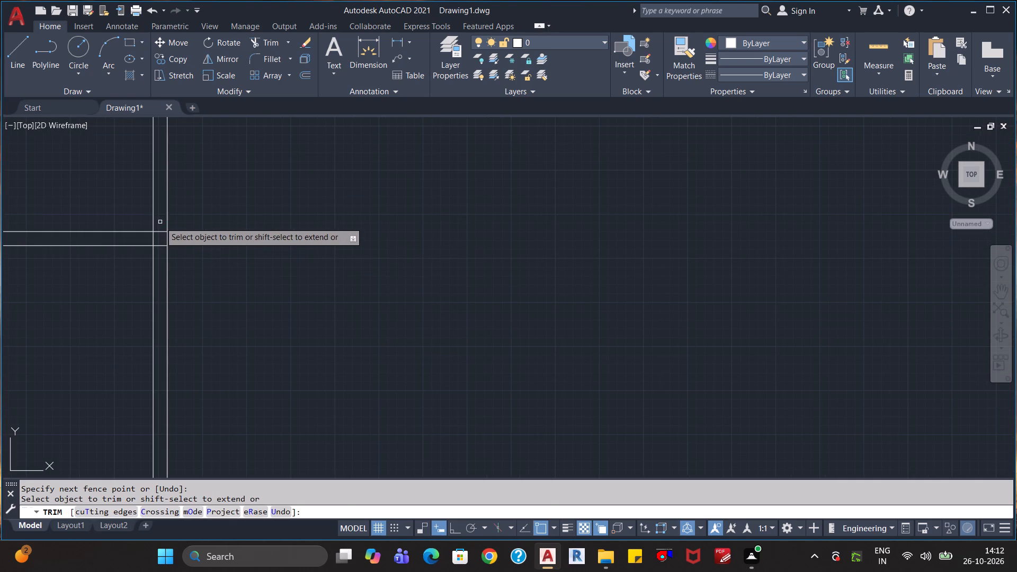
Trim the overlapping lines where the left room's horizontal partition meets the first vertical partition, leaving an open T-junction.
{"action": "left_click_drag", "start_coordinate": [160, 222], "coordinate": [160, 256]}
{"action": "left_click", "coordinate": [159, 243]}
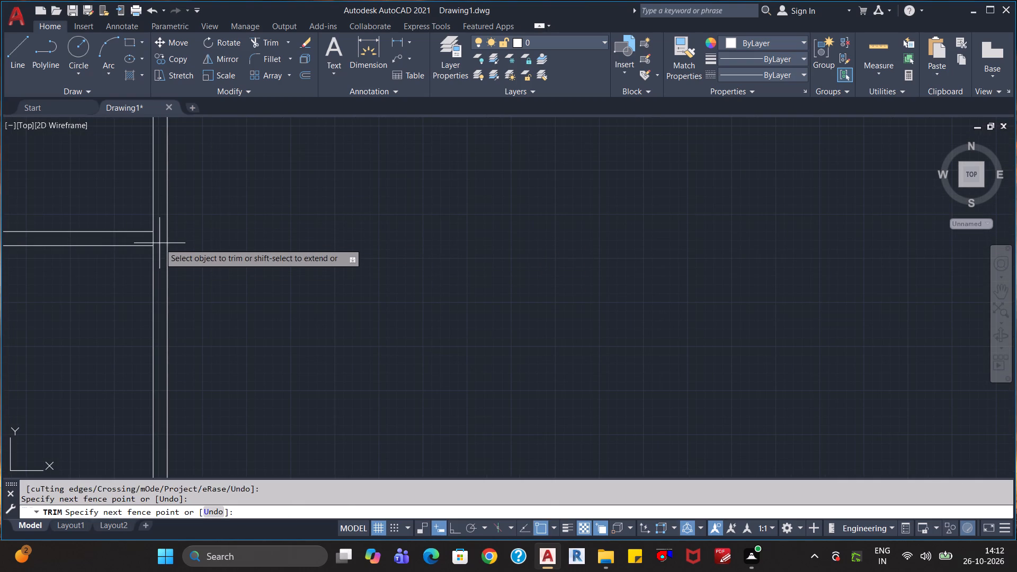
{"action": "left_click", "coordinate": [149, 238]}
{"action": "scroll", "coordinate": [201, 238], "scroll_direction": "down", "scroll_amount": 4}
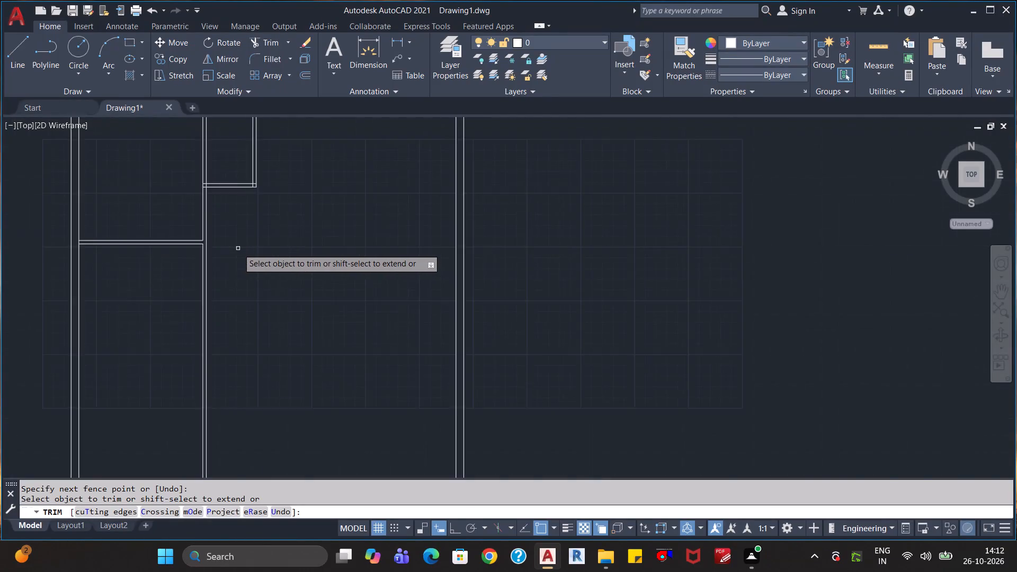
Trim the overlapping lines at both lower corners of the small 4'6" by 6'6" room so its walls join cleanly.
{"action": "middle_click_drag", "start_coordinate": [241, 227], "coordinate": [266, 339]}
{"action": "scroll", "coordinate": [260, 332], "scroll_direction": "up", "scroll_amount": 4}
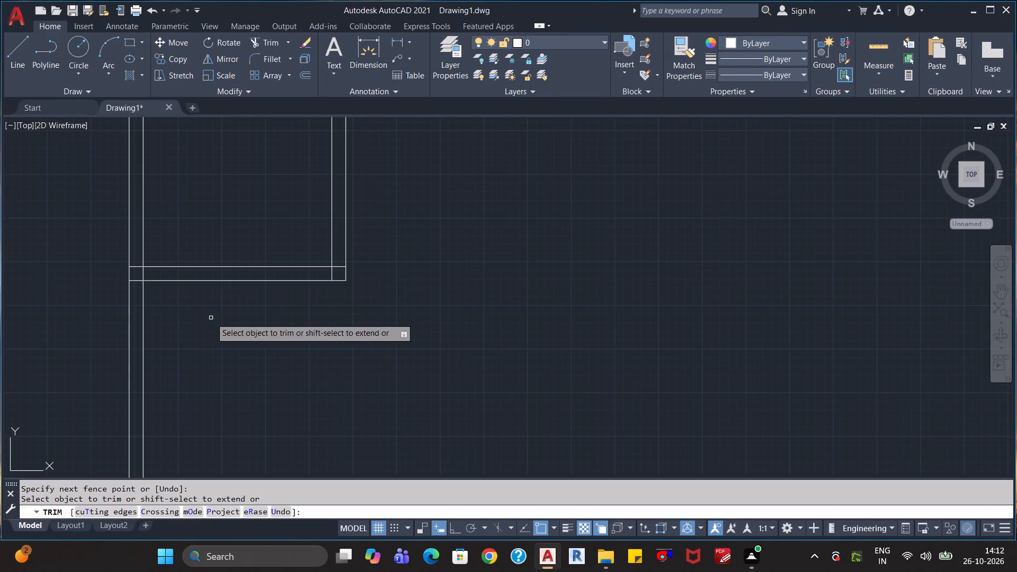
{"action": "middle_click_drag", "start_coordinate": [211, 318], "coordinate": [287, 357]}
{"action": "left_click_drag", "start_coordinate": [211, 291], "coordinate": [216, 328]}
{"action": "left_click", "coordinate": [220, 316]}
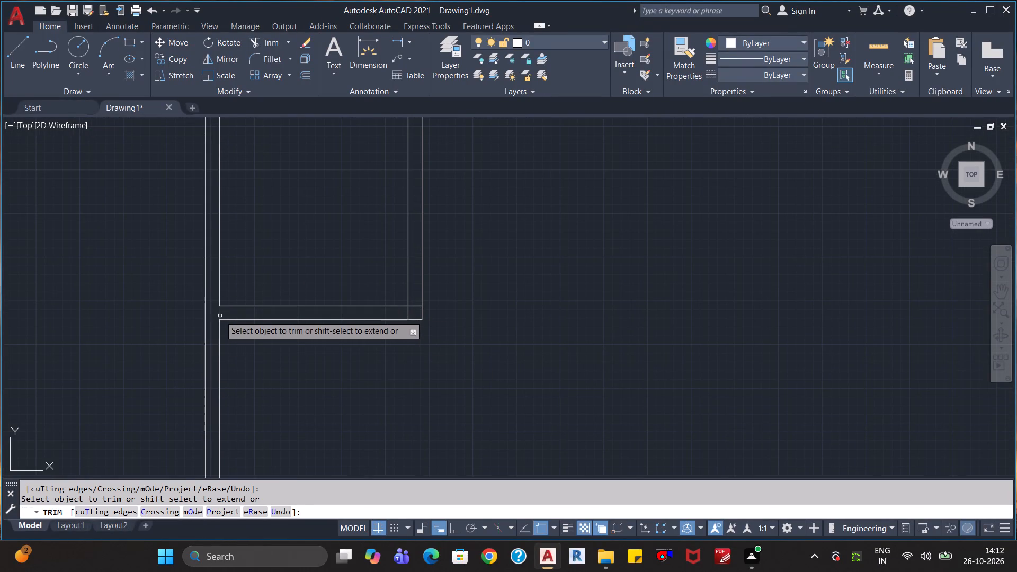
{"action": "scroll", "coordinate": [343, 333], "scroll_direction": "down", "scroll_amount": 2}
{"action": "scroll", "coordinate": [356, 345], "scroll_direction": "up", "scroll_amount": 3}
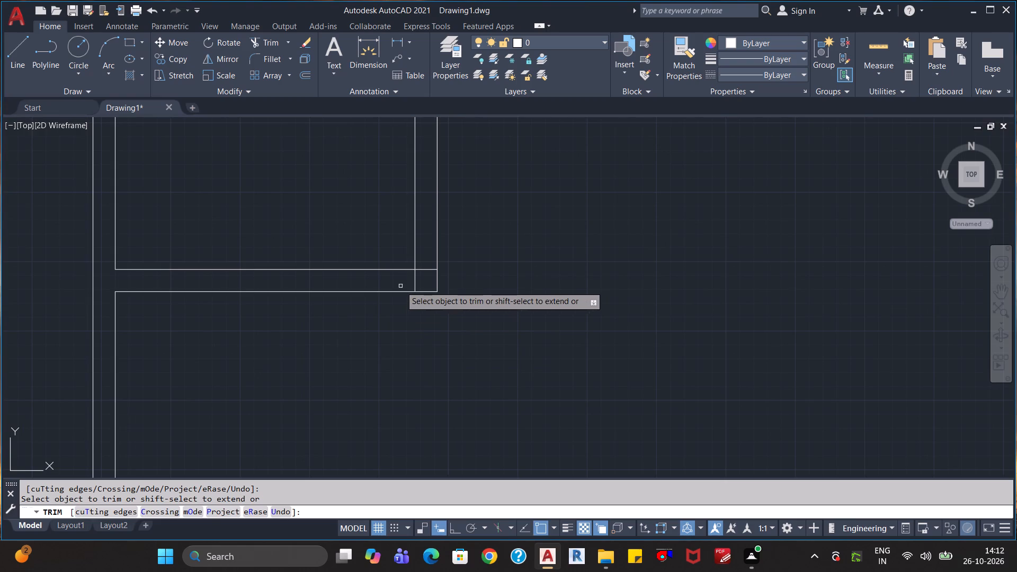
{"action": "left_click_drag", "start_coordinate": [400, 286], "coordinate": [426, 262]}
{"action": "scroll", "coordinate": [451, 298], "scroll_direction": "down", "scroll_amount": 3}
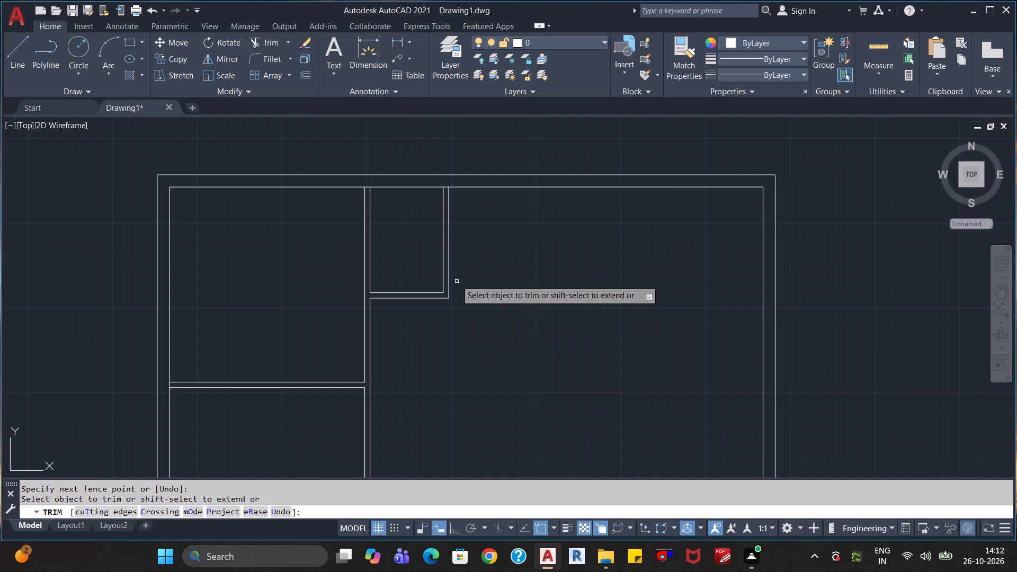
Trim the inner top wall line between the faces of both vertical partitions to open their junctions with the exterior wall.
{"action": "scroll", "coordinate": [406, 218], "scroll_direction": "up", "scroll_amount": 3}
{"action": "middle_click_drag", "start_coordinate": [409, 218], "coordinate": [377, 439]}
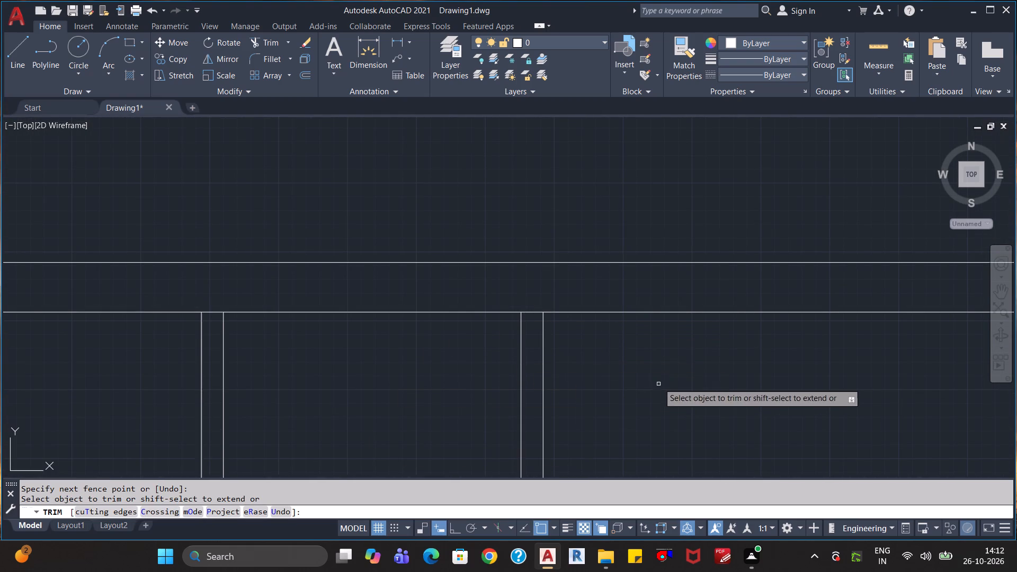
{"action": "left_click", "coordinate": [532, 310]}
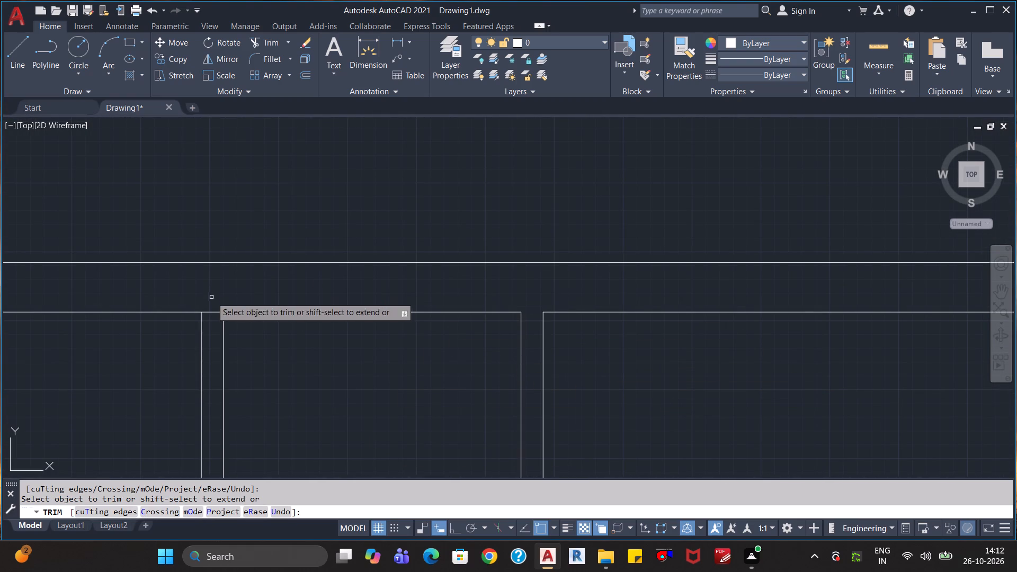
{"action": "left_click", "coordinate": [213, 310]}
{"action": "scroll", "coordinate": [411, 319], "scroll_direction": "down", "scroll_amount": 3}
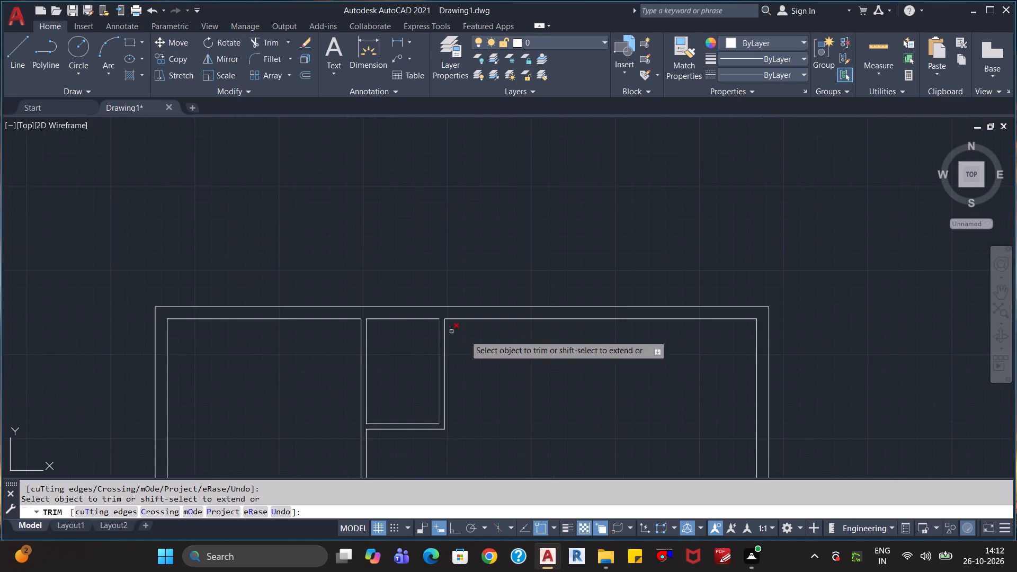
Trim the inner left wall line between the two faces of the horizontal partition to open that junction, and end trimming.
{"action": "scroll", "coordinate": [504, 351], "scroll_direction": "down", "scroll_amount": 1}
{"action": "scroll", "coordinate": [277, 428], "scroll_direction": "up", "scroll_amount": 1}
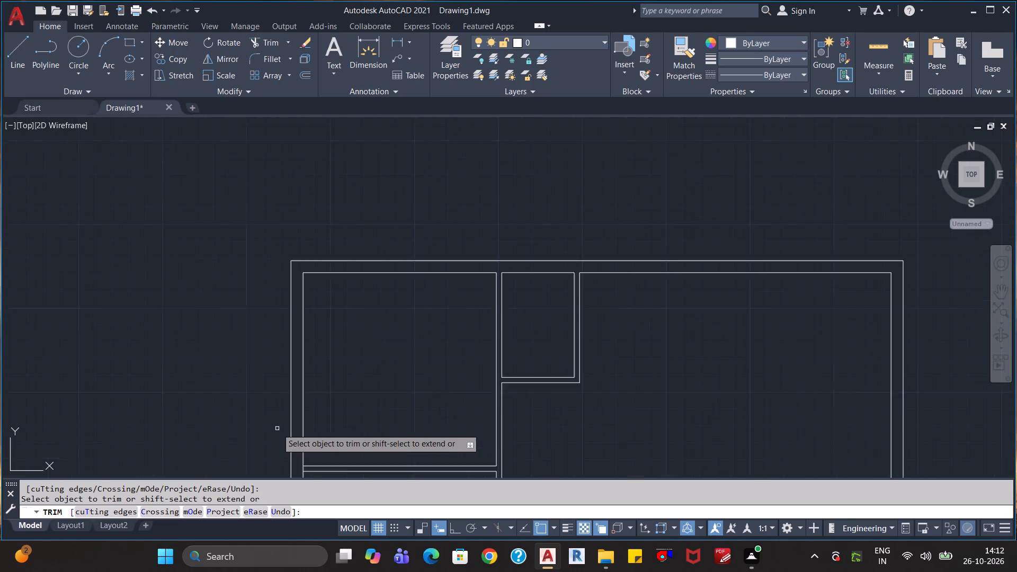
{"action": "scroll", "coordinate": [277, 428], "scroll_direction": "up", "scroll_amount": 1}
{"action": "middle_click_drag", "start_coordinate": [359, 433], "coordinate": [432, 321]}
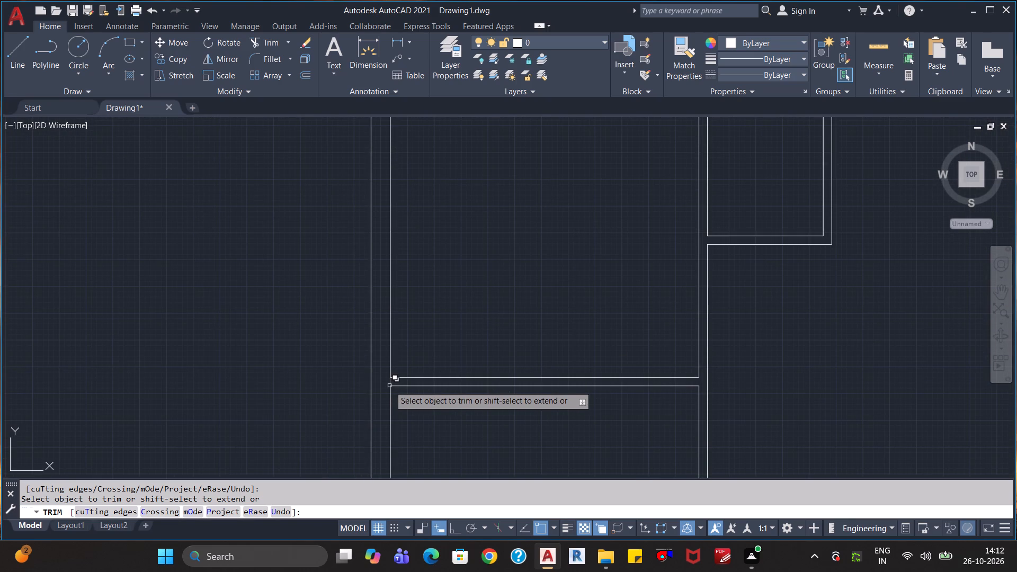
{"action": "left_click", "coordinate": [390, 381]}
{"action": "scroll", "coordinate": [497, 430], "scroll_direction": "down", "scroll_amount": 2}
{"action": "scroll", "coordinate": [556, 434], "scroll_direction": "down", "scroll_amount": 1}
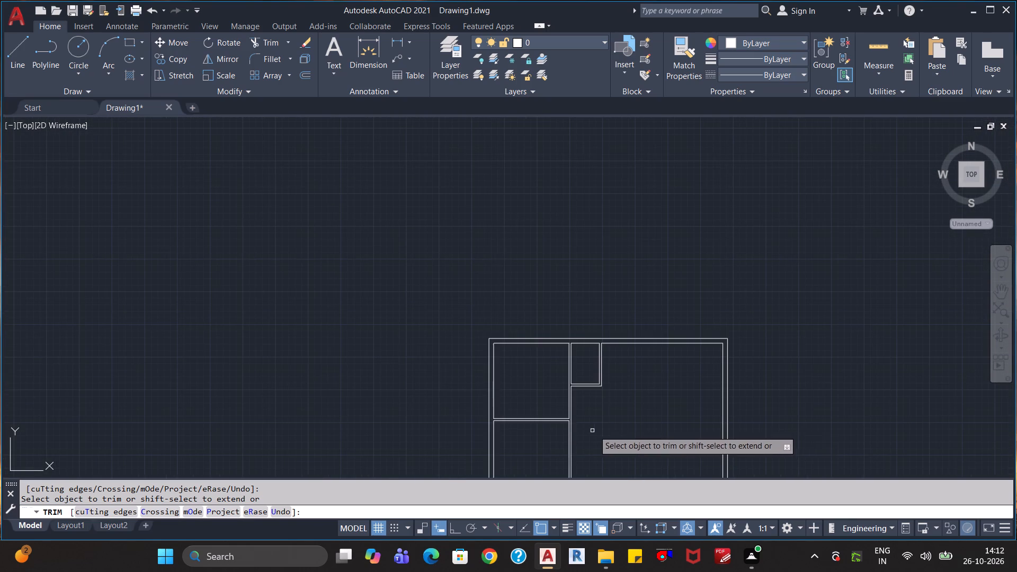
{"action": "middle_click_drag", "start_coordinate": [633, 431], "coordinate": [532, 336]}
{"action": "key", "text": "Escape"}
{"action": "key", "text": "Escape"}
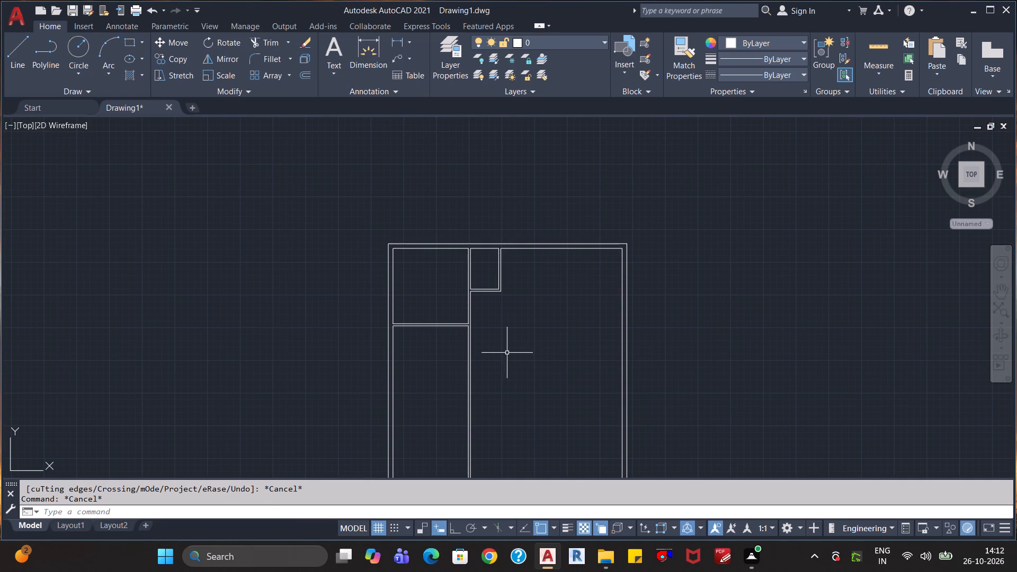
Extend the lower line of the left room's horizontal partition to the right face of the first vertical partition.
{"action": "scroll", "coordinate": [445, 346], "scroll_direction": "up", "scroll_amount": 2}
{"action": "middle_click_drag", "start_coordinate": [431, 336], "coordinate": [428, 406]}
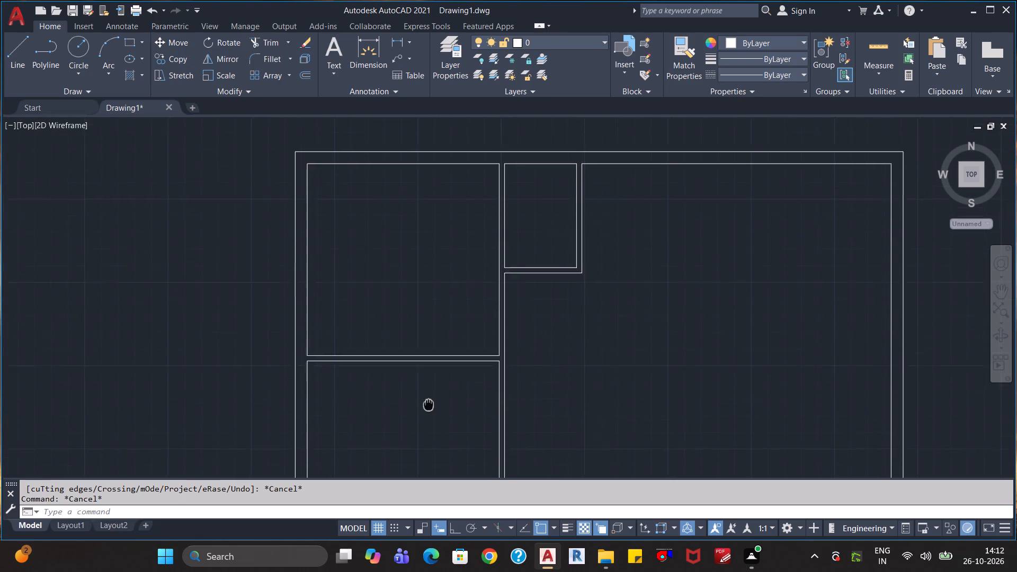
{"action": "middle_click_drag", "start_coordinate": [428, 406], "coordinate": [424, 419]}
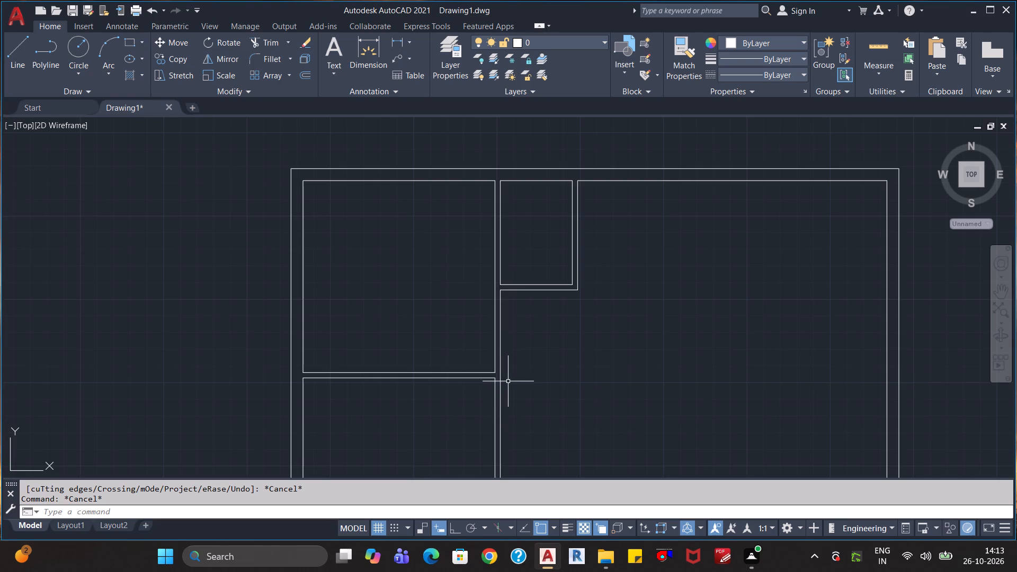
{"action": "type", "text": "ex"}
{"action": "key", "text": "Return"}
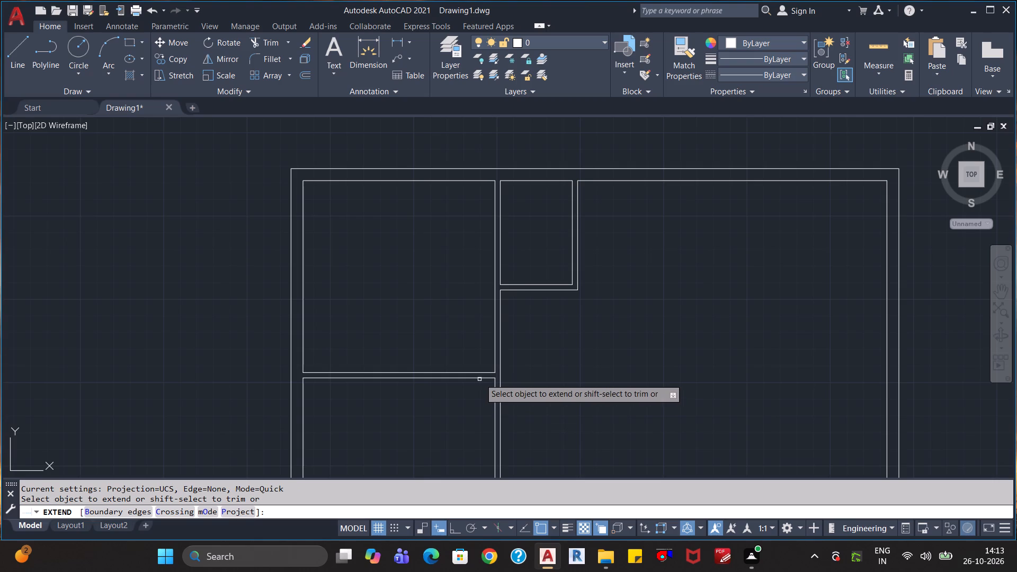
{"action": "left_click", "coordinate": [480, 379]}
{"action": "key", "text": "Escape"}
{"action": "key", "text": "Escape"}
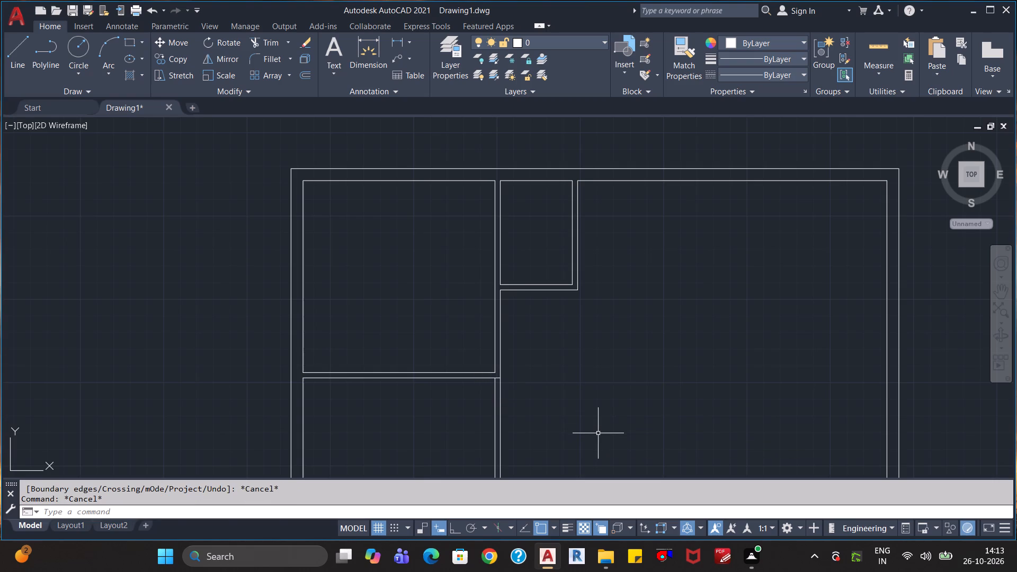
Trim away both lines of the first vertical partition below the left room's horizontal partition.
{"action": "type", "text": "tr"}
{"action": "key", "text": "Return"}
{"action": "left_click", "coordinate": [550, 407]}
{"action": "left_click", "coordinate": [471, 422]}
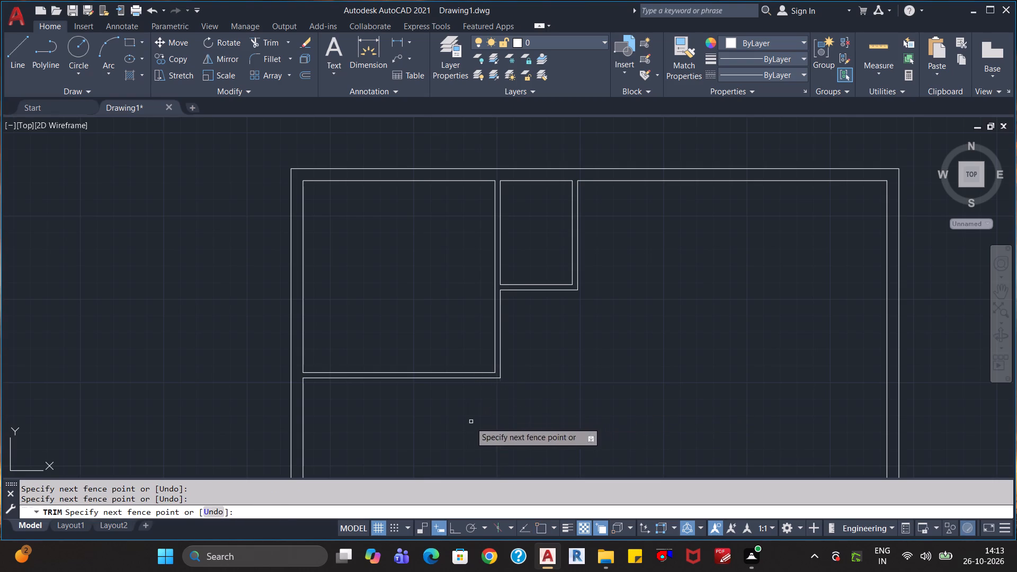
{"action": "key", "text": "Escape"}
{"action": "key", "text": "Escape"}
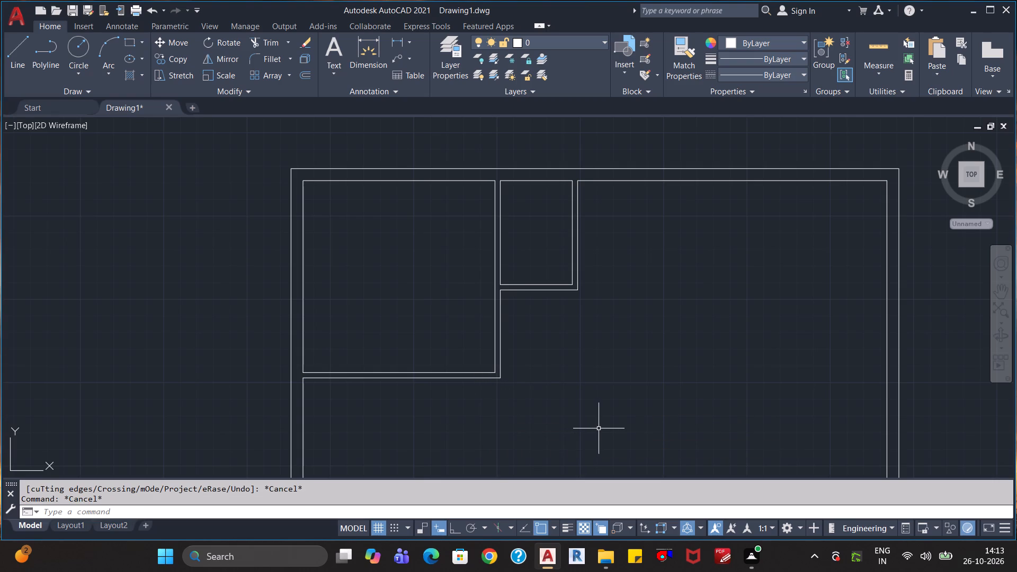
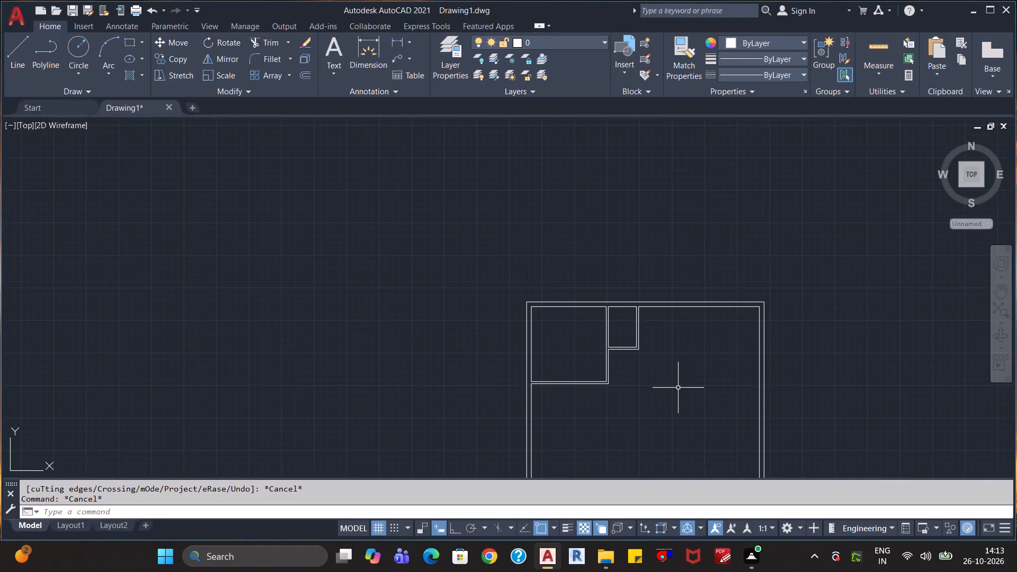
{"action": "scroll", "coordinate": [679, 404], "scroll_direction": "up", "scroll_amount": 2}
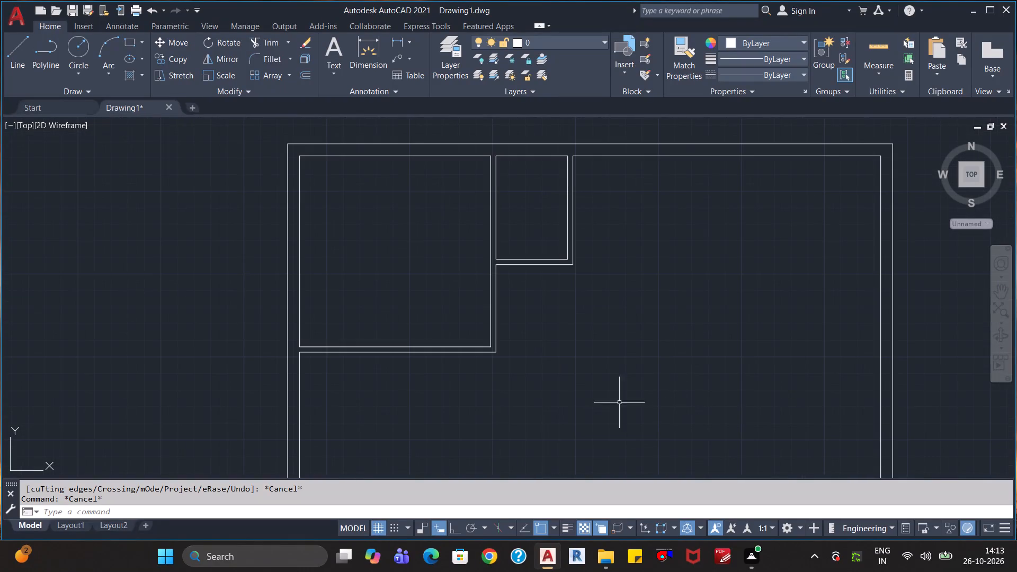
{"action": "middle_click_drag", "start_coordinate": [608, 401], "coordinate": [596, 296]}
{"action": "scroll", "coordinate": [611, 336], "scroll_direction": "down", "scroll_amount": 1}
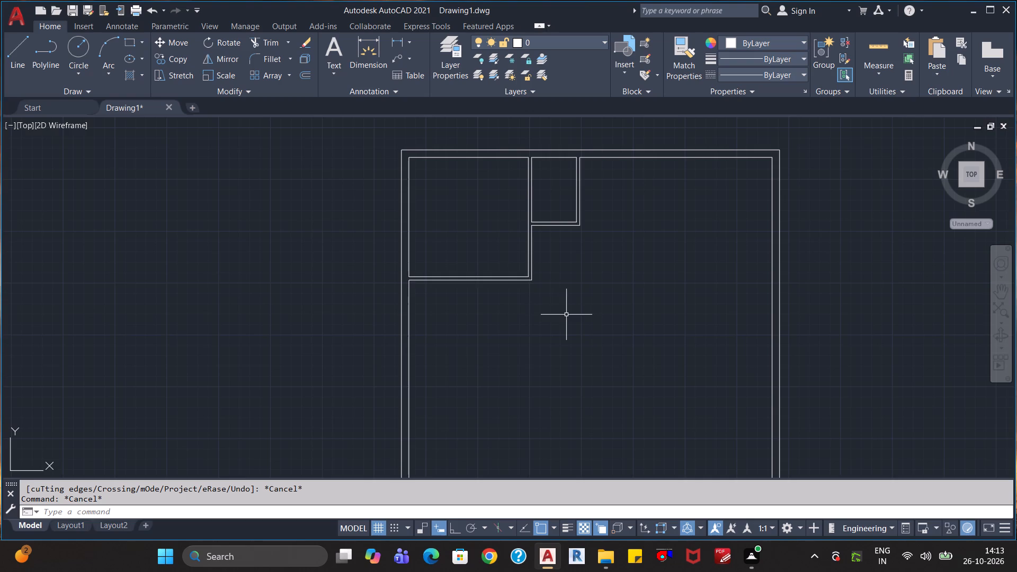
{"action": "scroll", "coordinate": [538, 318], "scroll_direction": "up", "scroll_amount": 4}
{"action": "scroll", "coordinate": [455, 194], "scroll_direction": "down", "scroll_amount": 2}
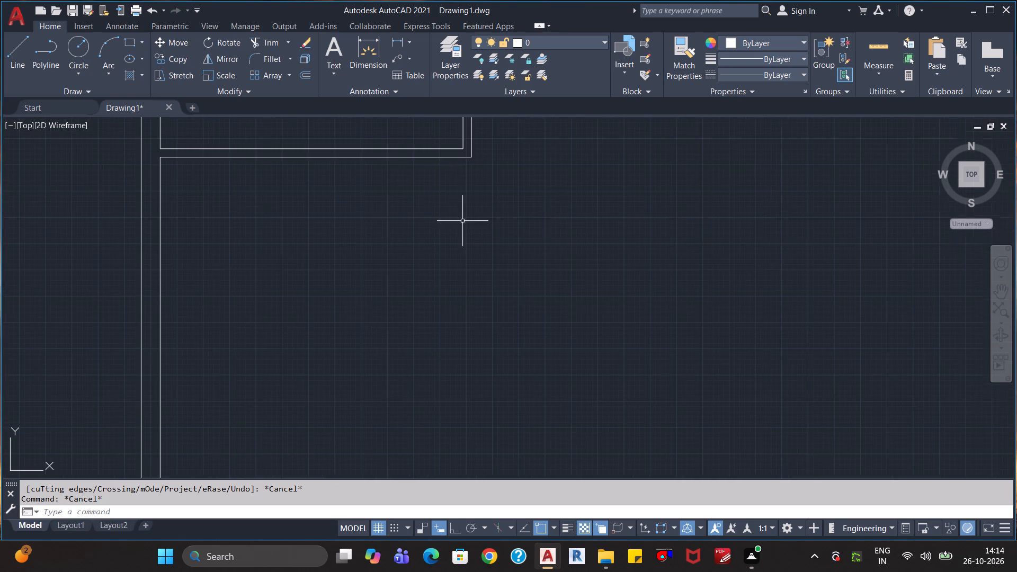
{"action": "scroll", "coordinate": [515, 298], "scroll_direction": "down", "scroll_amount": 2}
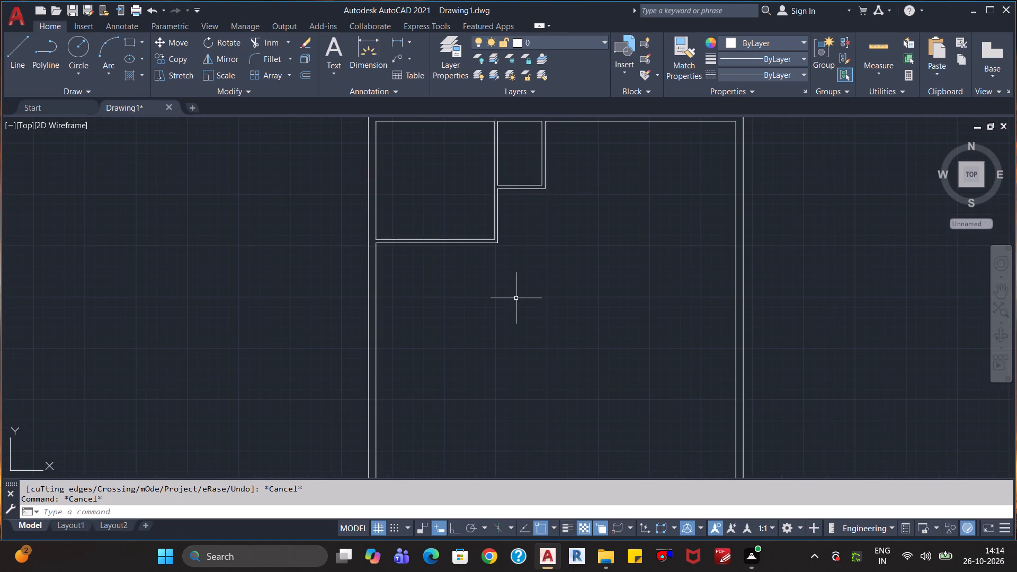
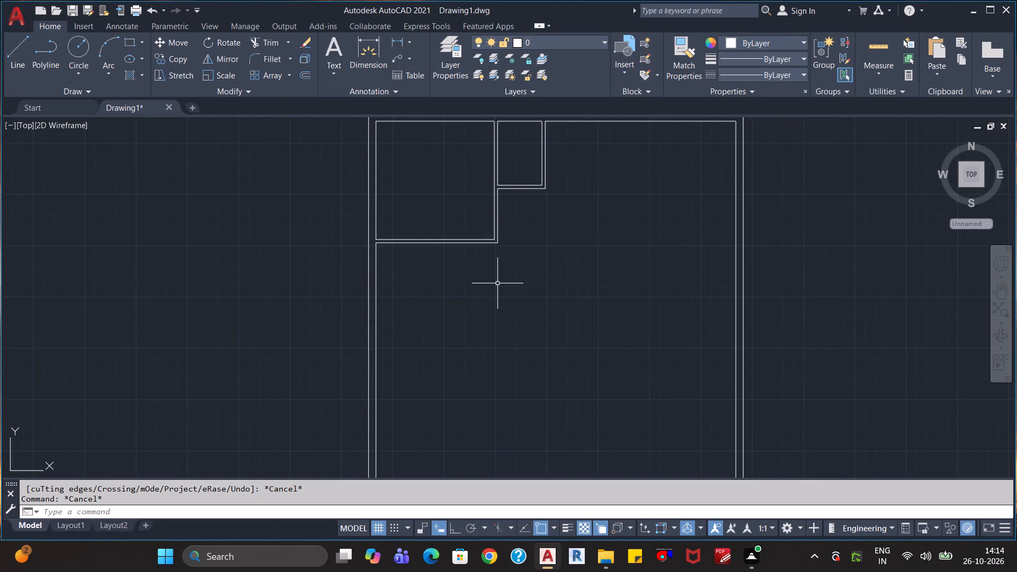
Offset the inner face of the upper-left room's right partition into the room, once by 2'6" and once by 2'.
{"action": "key", "text": "o"}
{"action": "key", "text": "Return"}
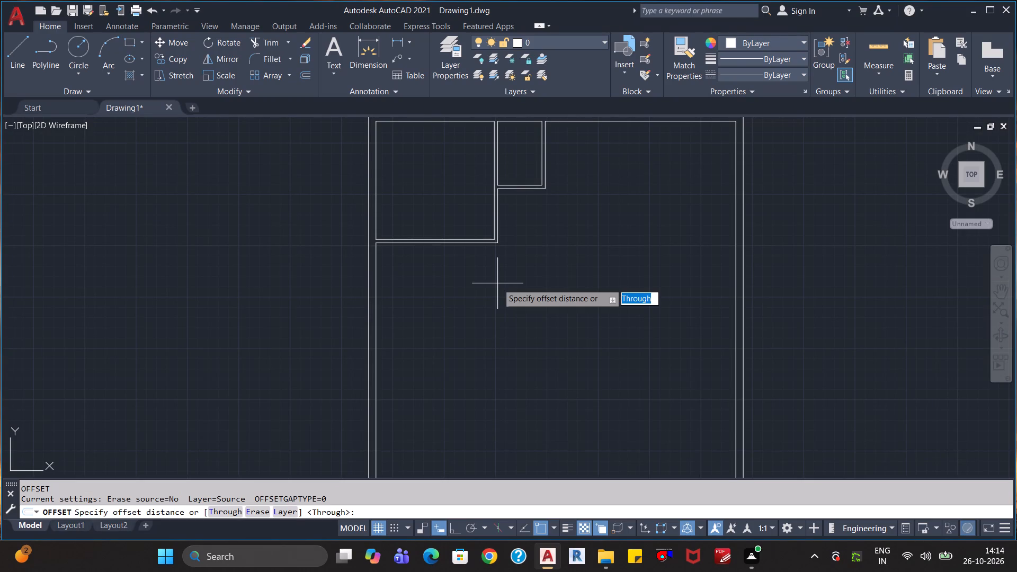
{"action": "type", "text": "2'"}
{"action": "key", "text": "Return"}
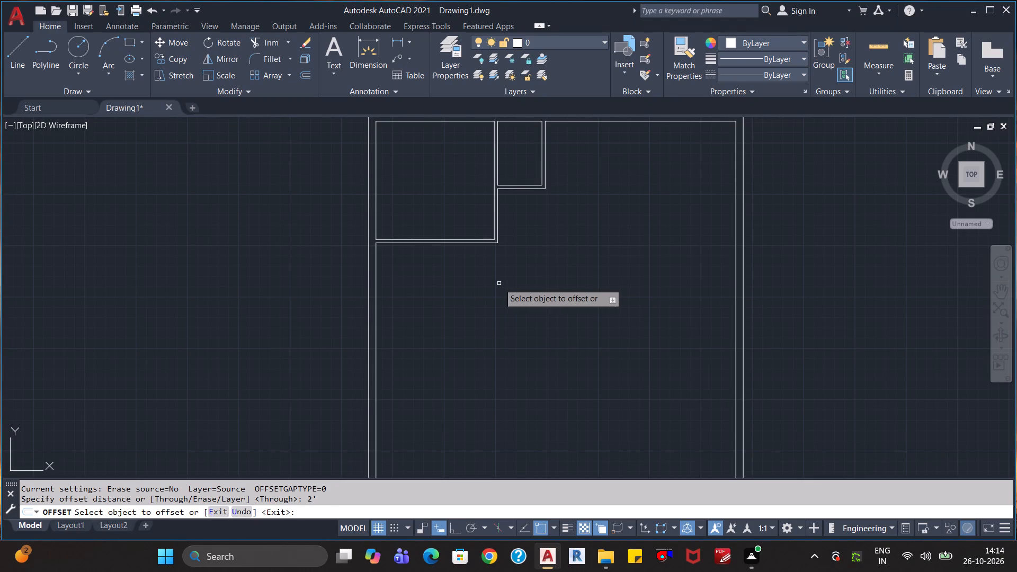
{"action": "left_click", "coordinate": [494, 213]}
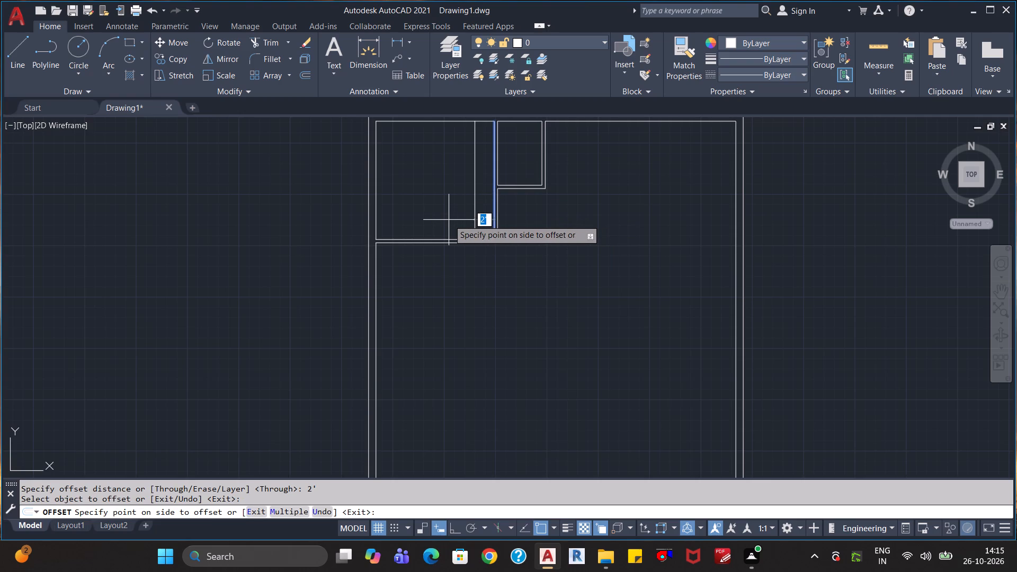
{"action": "type", "text": "2'6\""}
{"action": "key", "text": "Return"}
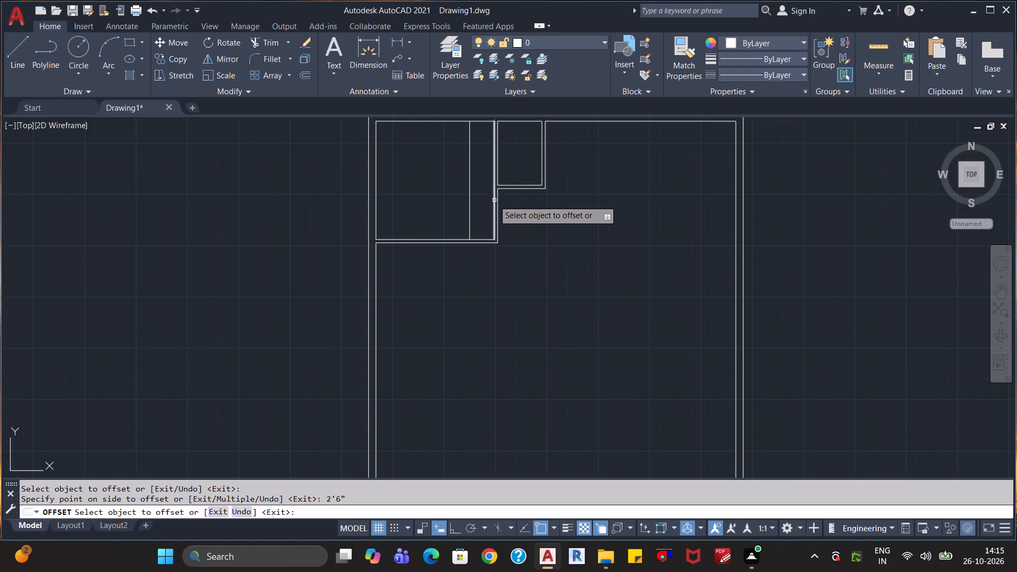
{"action": "left_click", "coordinate": [494, 200]}
{"action": "left_click", "coordinate": [449, 202]}
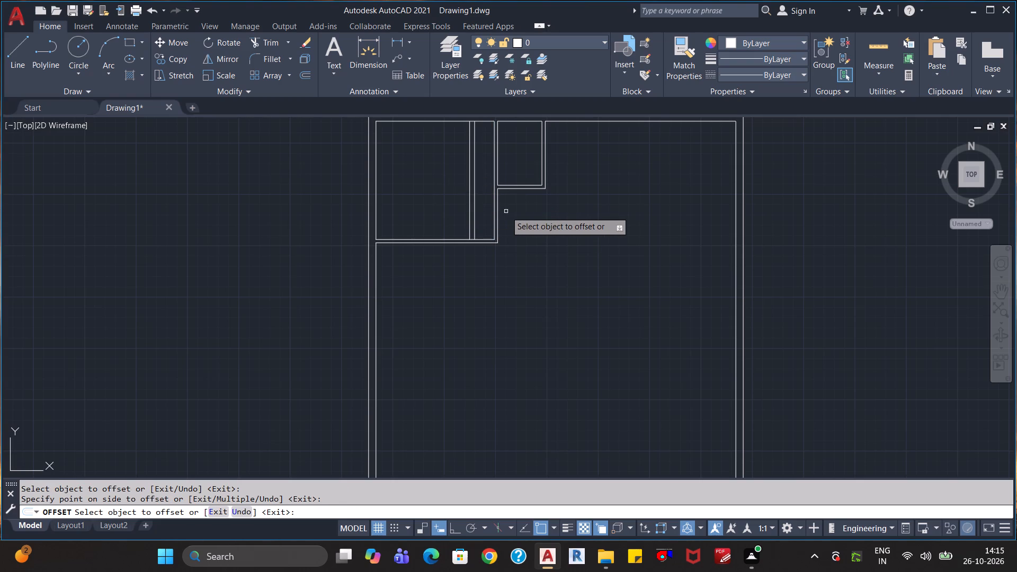
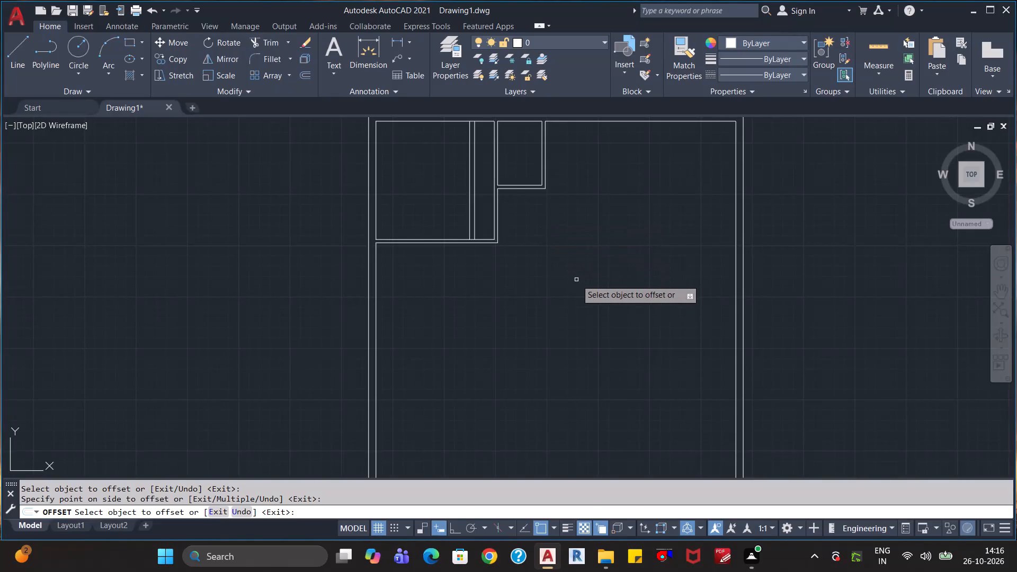
Erase the two vertical lines previously offset into the upper-left room from its right partition.
{"action": "scroll", "coordinate": [576, 281], "scroll_direction": "down", "scroll_amount": 1}
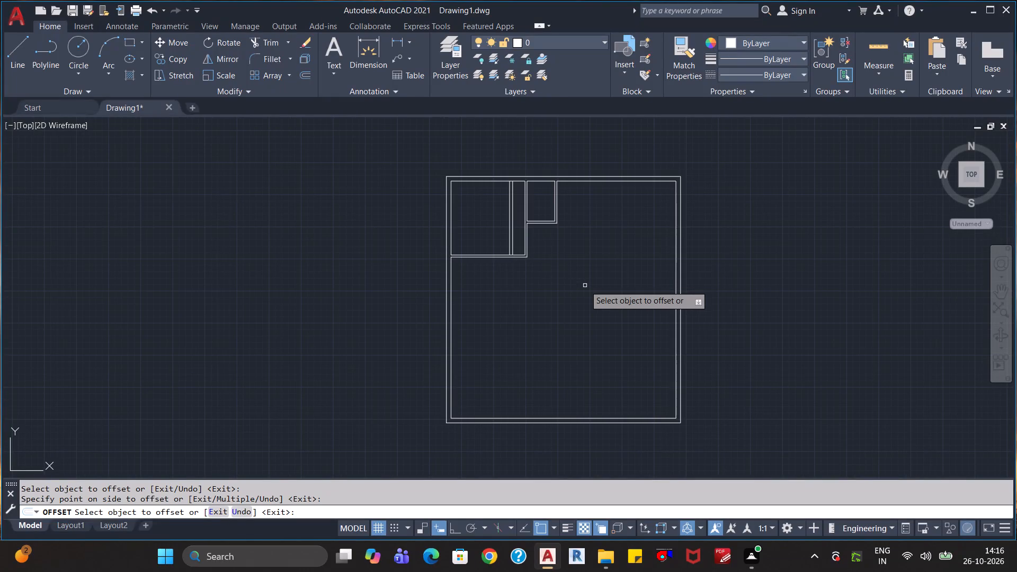
{"action": "scroll", "coordinate": [585, 285], "scroll_direction": "up", "scroll_amount": 2}
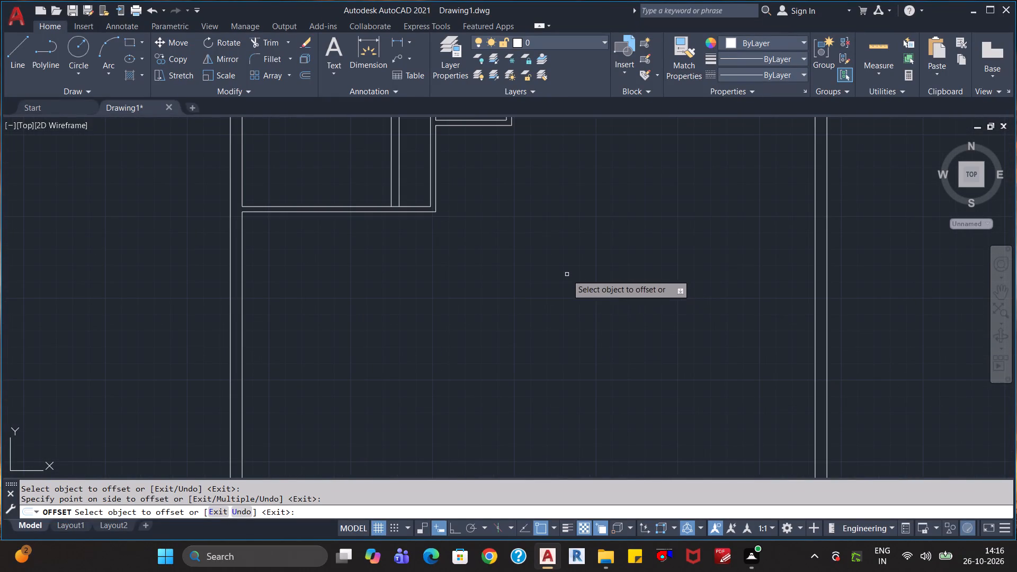
{"action": "scroll", "coordinate": [552, 266], "scroll_direction": "down", "scroll_amount": 2}
{"action": "middle_click_drag", "start_coordinate": [527, 248], "coordinate": [572, 390]}
{"action": "left_click", "coordinate": [538, 373]}
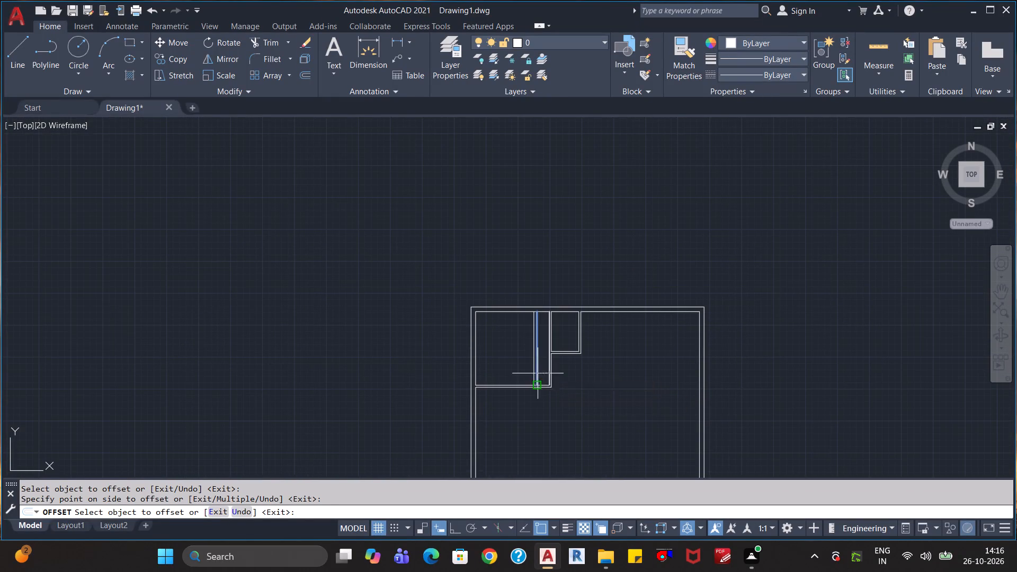
{"action": "key", "text": "Delete"}
{"action": "key", "text": "Escape"}
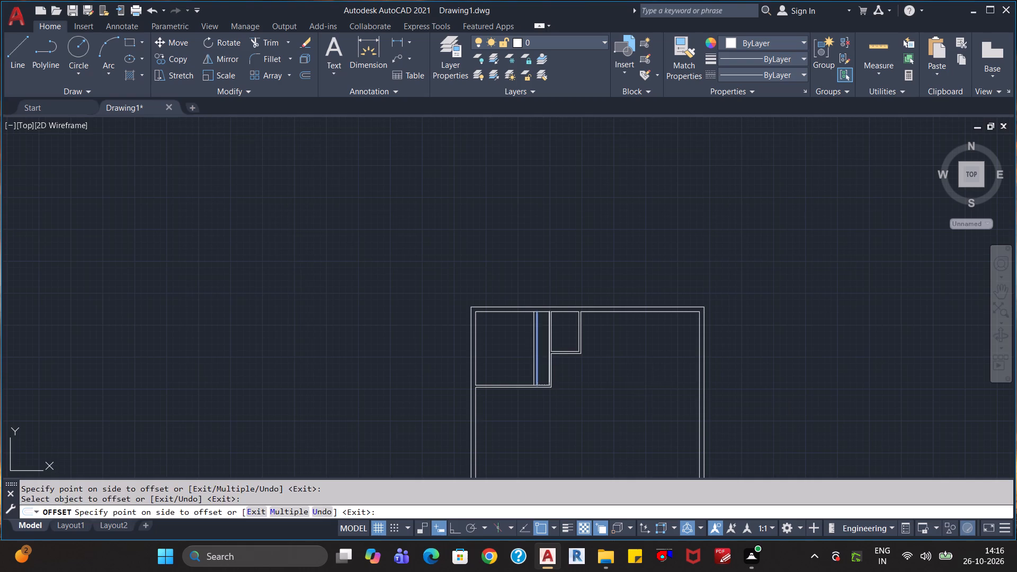
{"action": "key", "text": "Escape"}
{"action": "key", "text": "Escape"}
{"action": "left_click", "coordinate": [538, 351]}
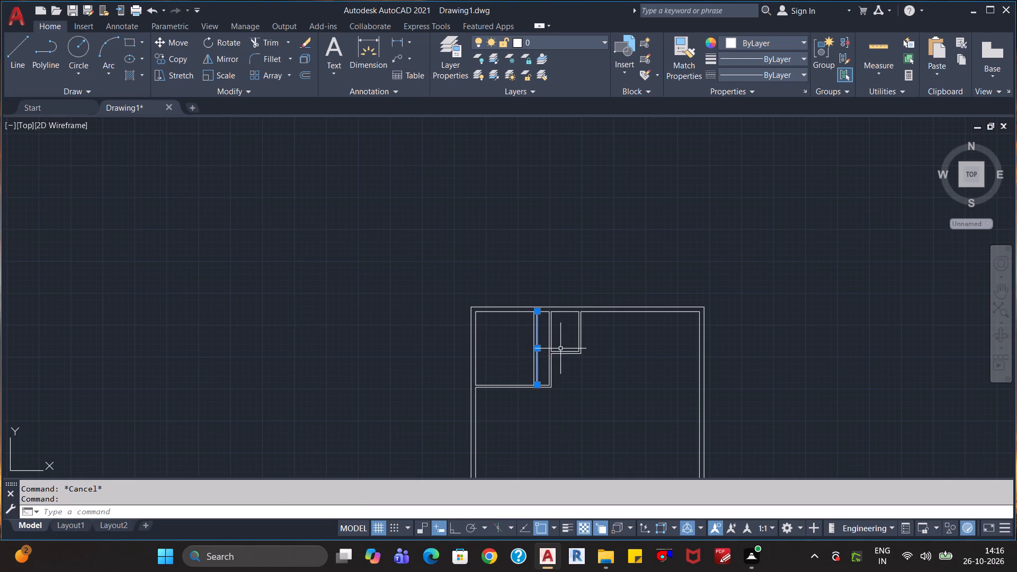
{"action": "key", "text": "Delete"}
{"action": "scroll", "coordinate": [628, 406], "scroll_direction": "up", "scroll_amount": 3}
{"action": "middle_click_drag", "start_coordinate": [476, 326], "coordinate": [479, 328]}
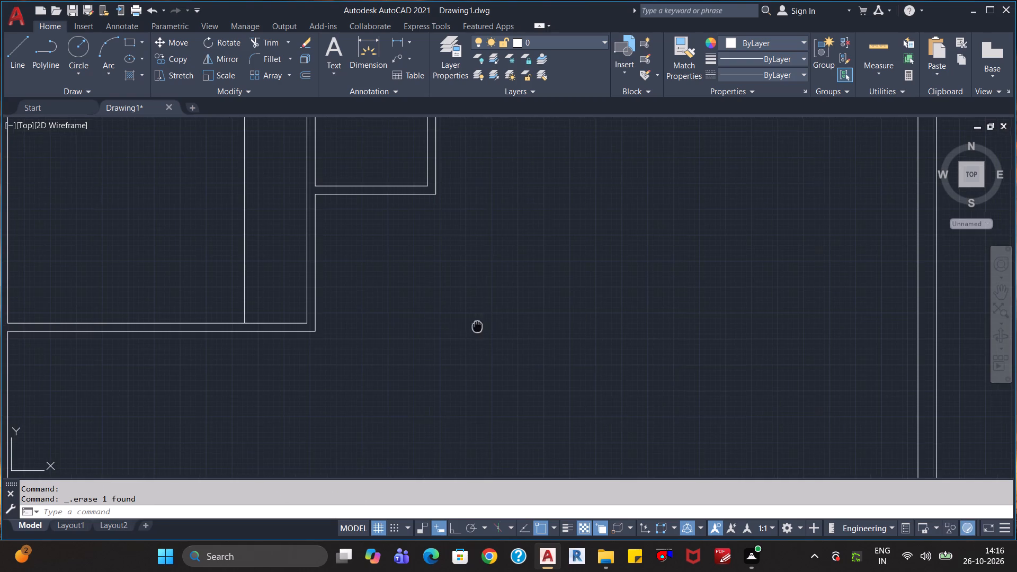
{"action": "middle_click_drag", "start_coordinate": [479, 328], "coordinate": [574, 375]}
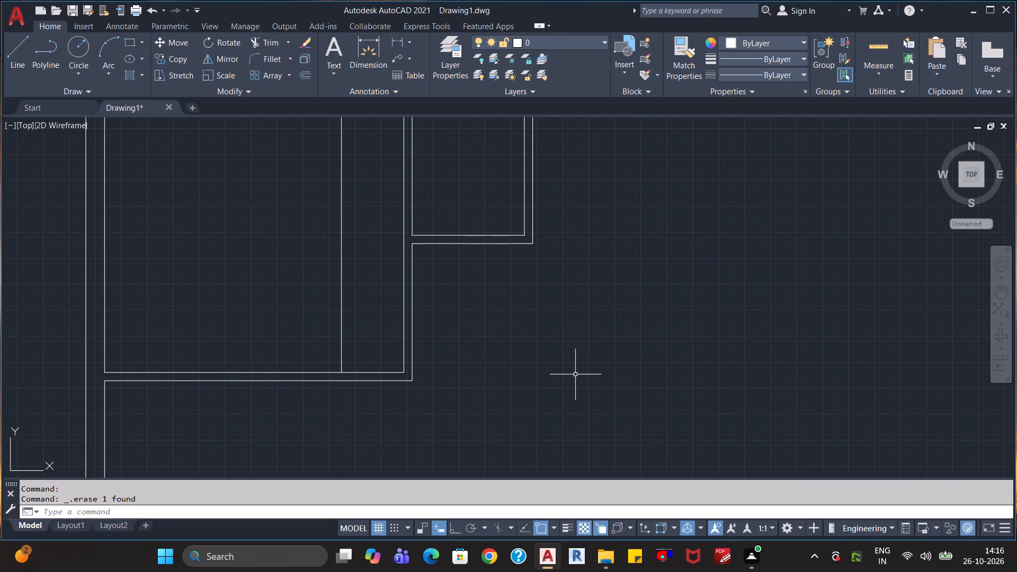
{"action": "left_click", "coordinate": [375, 307]}
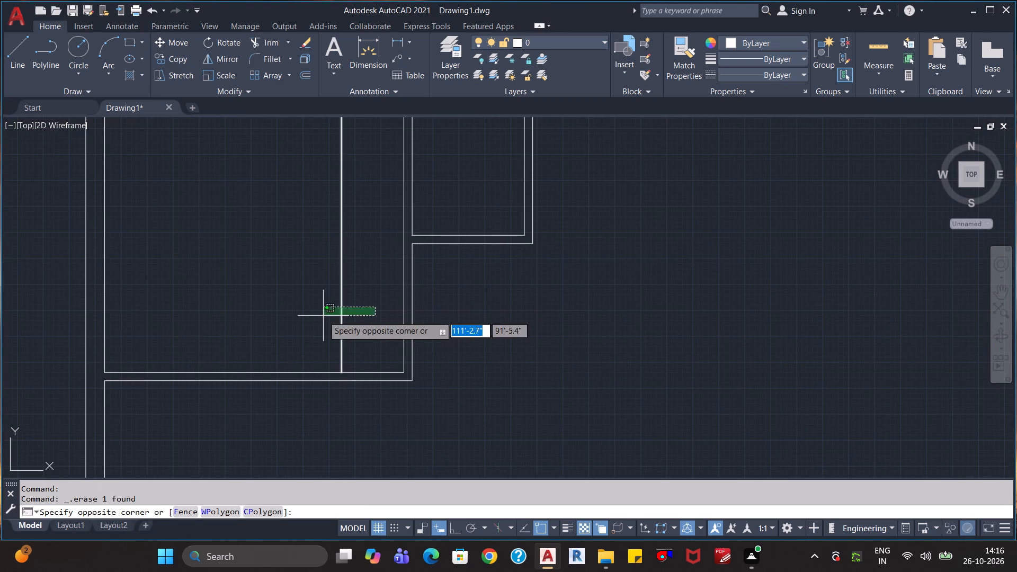
{"action": "left_click", "coordinate": [323, 316]}
{"action": "key", "text": "Delete"}
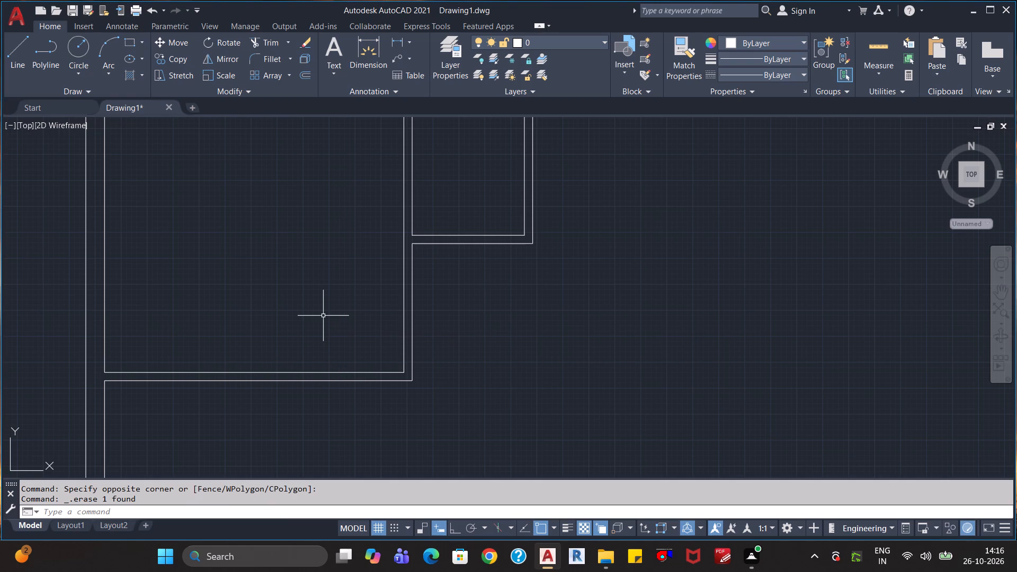
Offset the inner face of the upper-left room's right partition 3' into the room, and offset that new line 4" further in.
{"action": "key", "text": "o"}
{"action": "key", "text": "Return"}
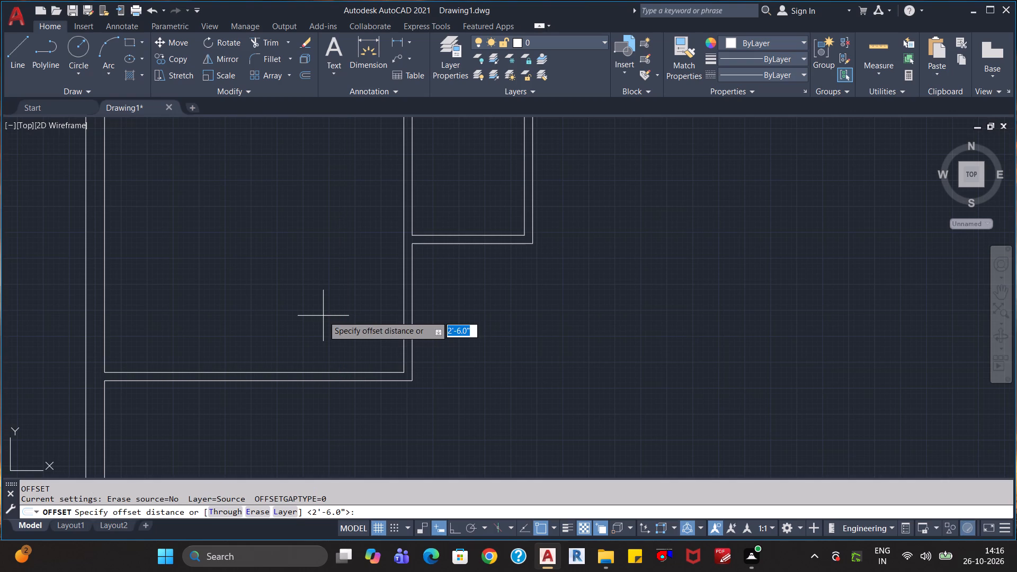
{"action": "type", "text": "3'"}
{"action": "key", "text": "Return"}
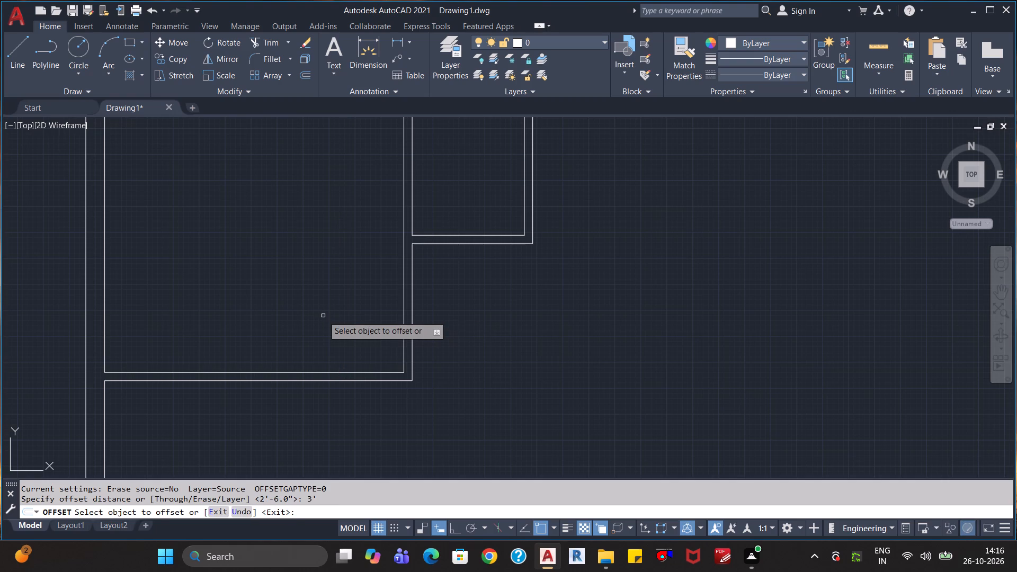
{"action": "left_click", "coordinate": [404, 272]}
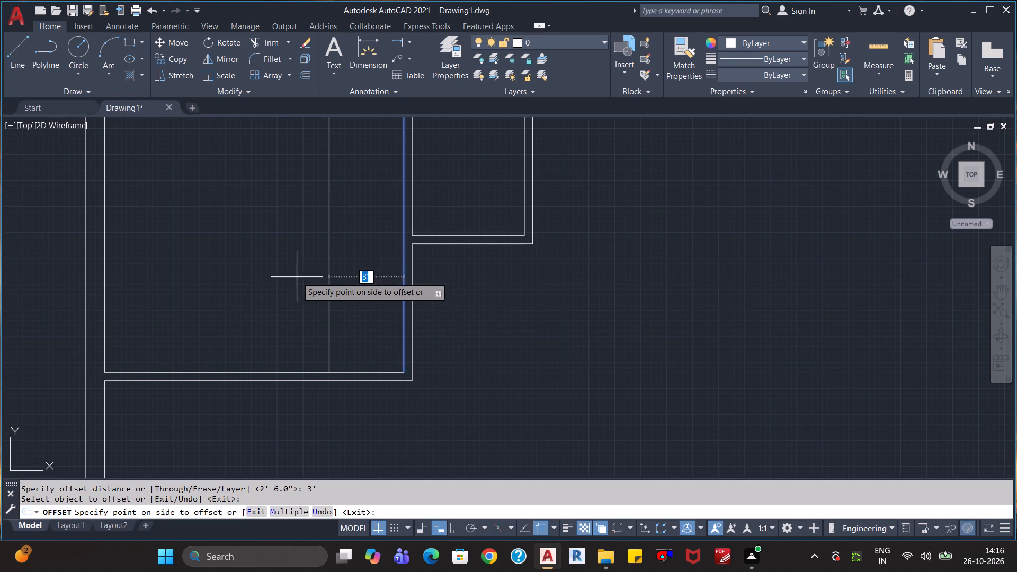
{"action": "left_click", "coordinate": [293, 276]}
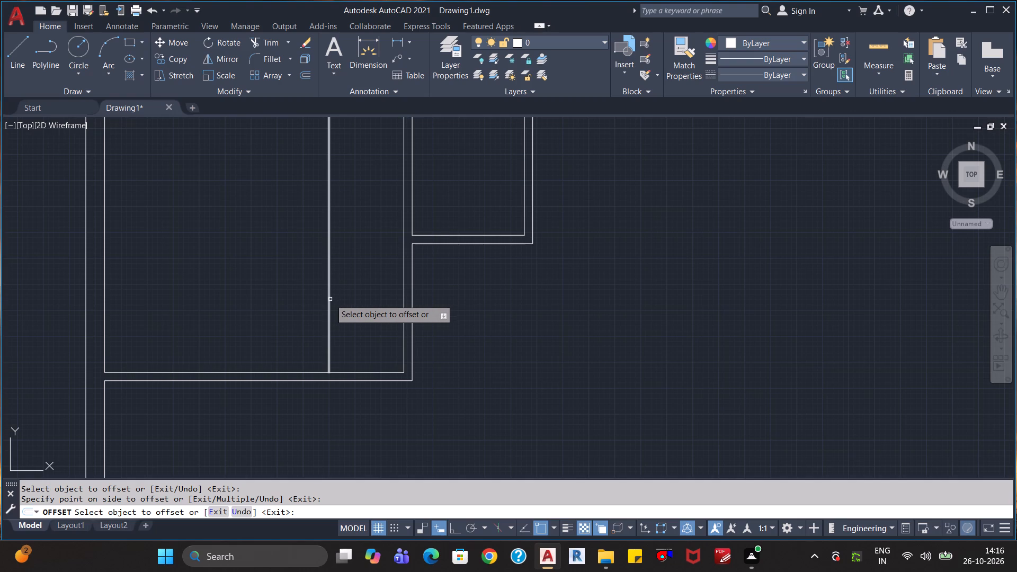
{"action": "left_click", "coordinate": [330, 299]}
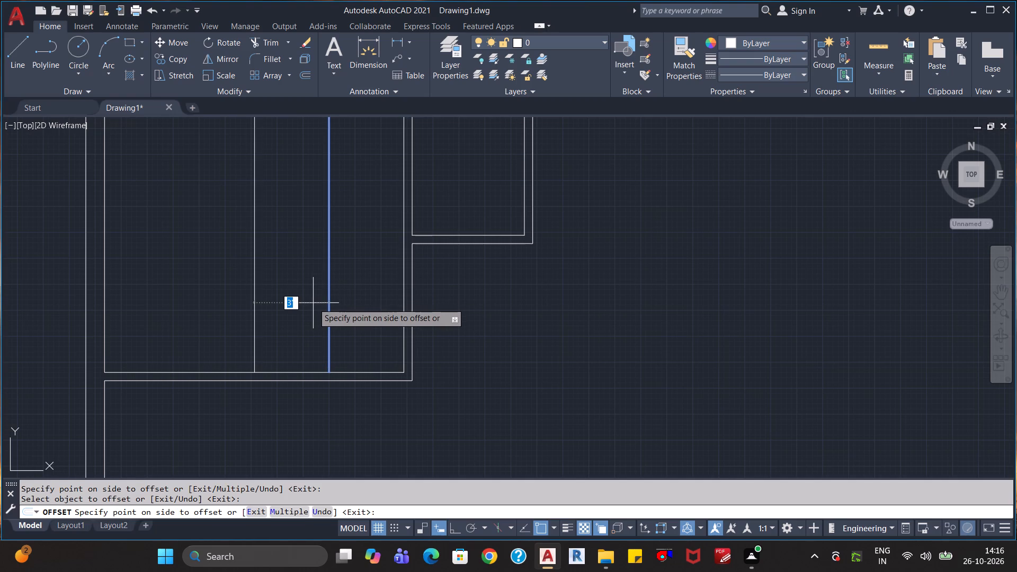
{"action": "type", "text": "4\""}
{"action": "key", "text": "Return"}
{"action": "scroll", "coordinate": [354, 332], "scroll_direction": "down", "scroll_amount": 1}
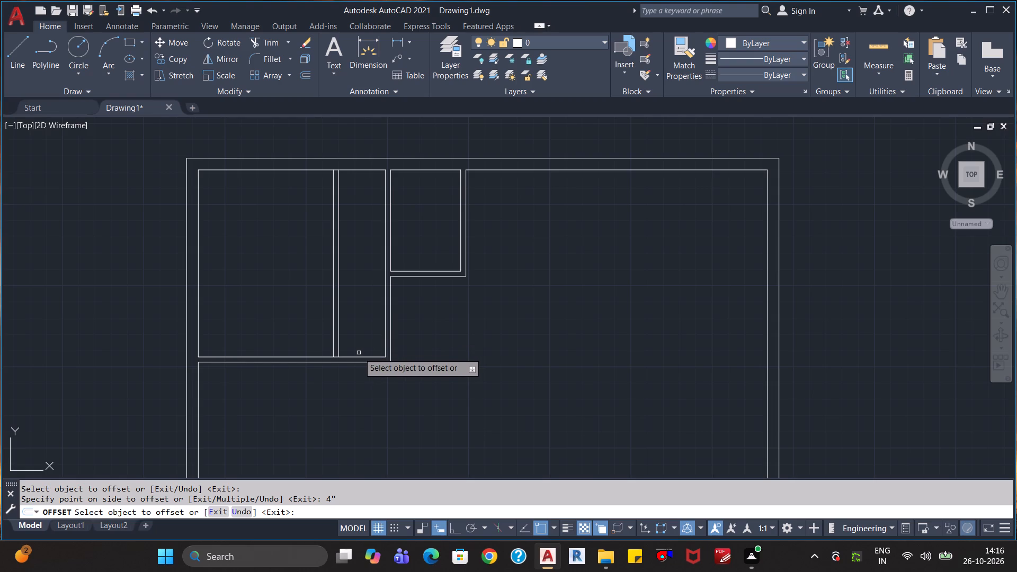
{"action": "key", "text": "Escape"}
{"action": "key", "text": "Escape"}
Extend both new vertical partition lines down to the outer face of the upper-left room's bottom partition.
{"action": "type", "text": "ex"}
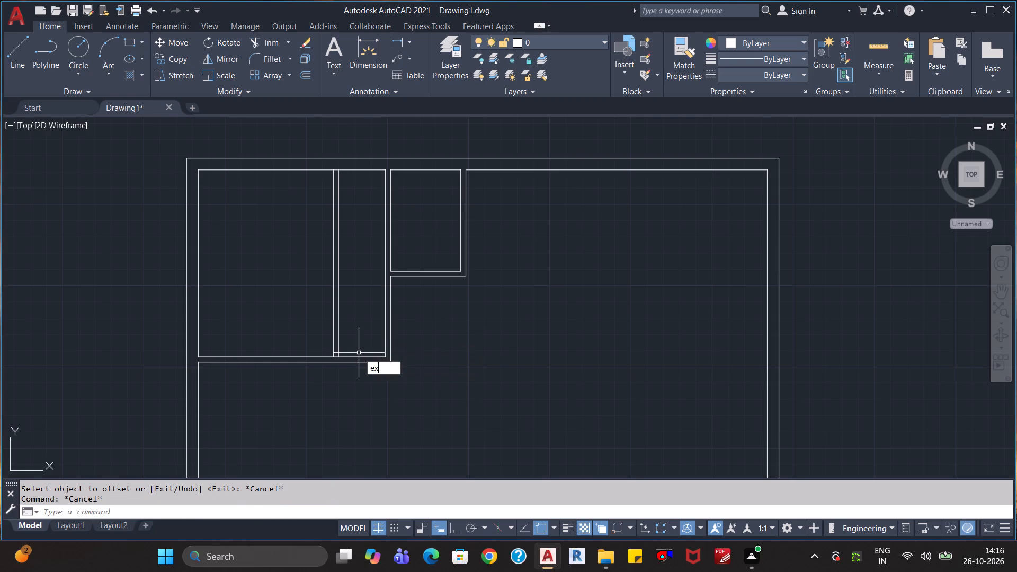
{"action": "key", "text": "Return"}
{"action": "left_click", "coordinate": [353, 341]}
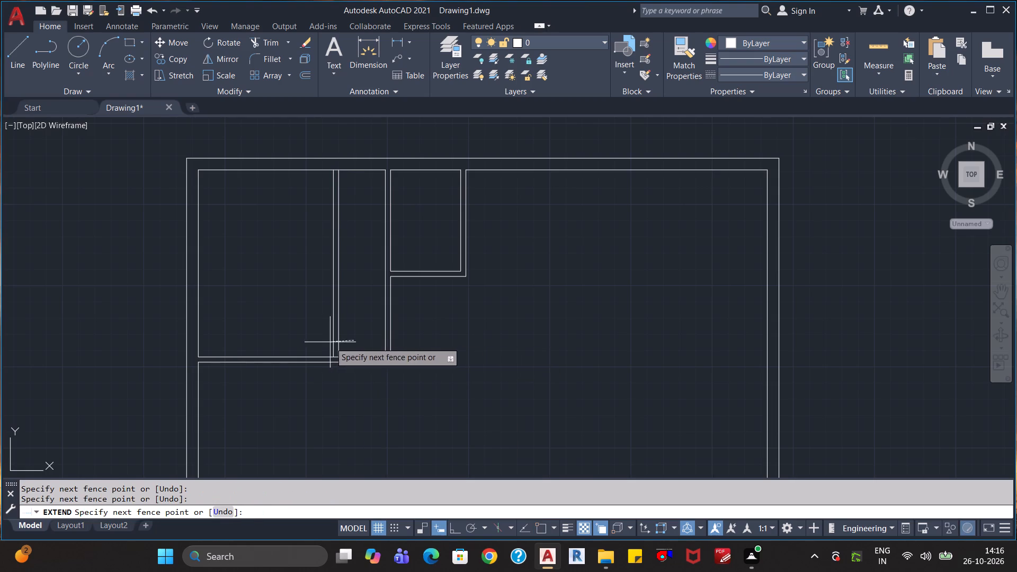
{"action": "left_click", "coordinate": [310, 338]}
{"action": "key", "text": "Escape"}
{"action": "key", "text": "Escape"}
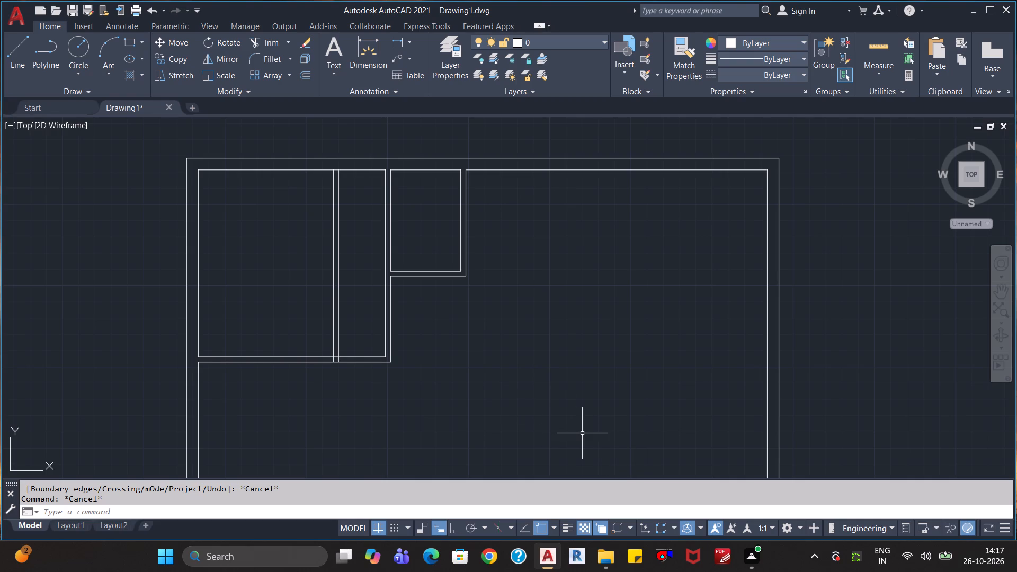
{"action": "key", "text": "Escape"}
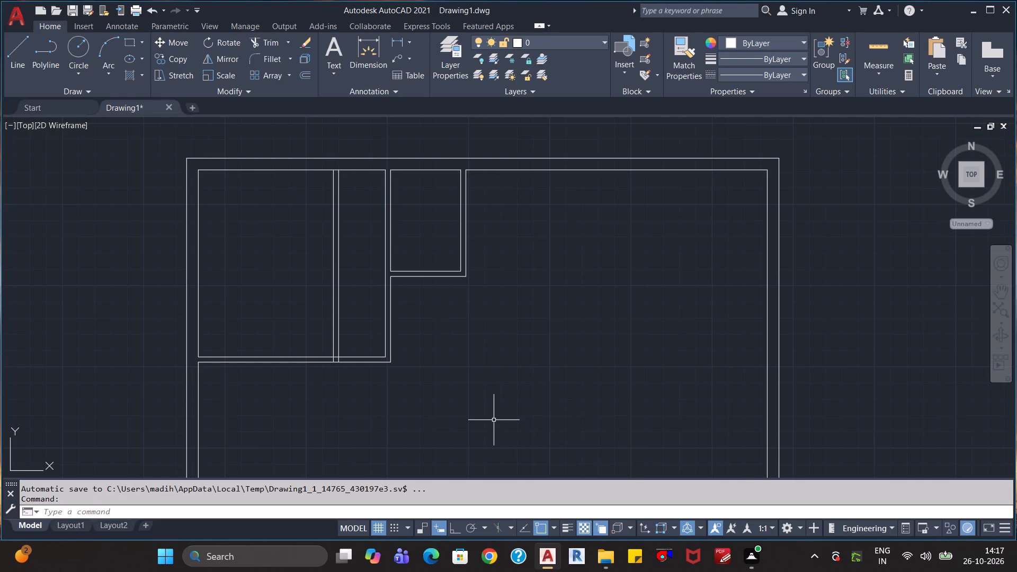
Offset the inner face of the upper-left room's bottom partition 6" up into the room, and offset that new line another 4" up.
{"action": "key", "text": "o"}
{"action": "key", "text": "Return"}
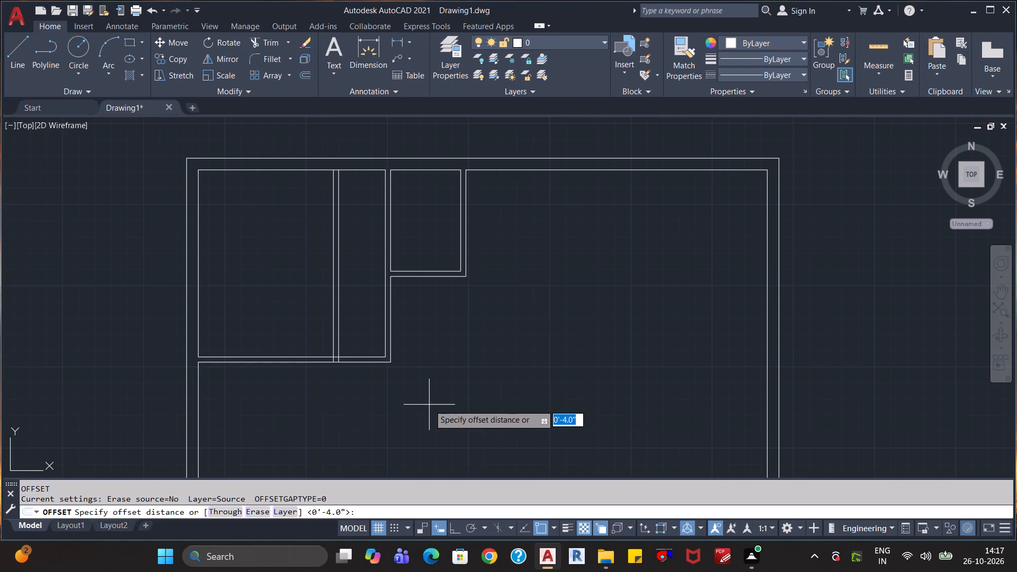
{"action": "type", "text": "6\""}
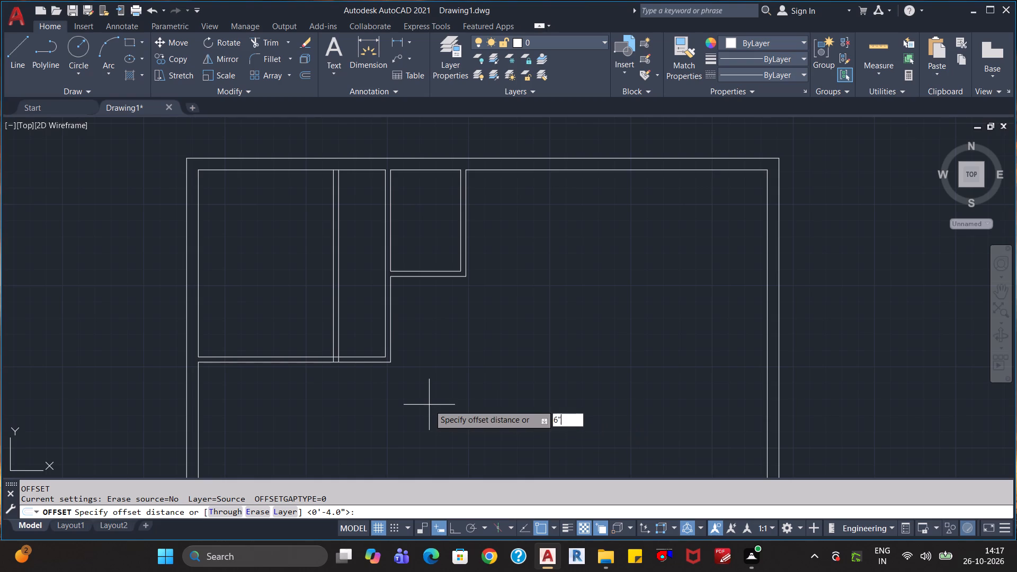
{"action": "key", "text": "Return"}
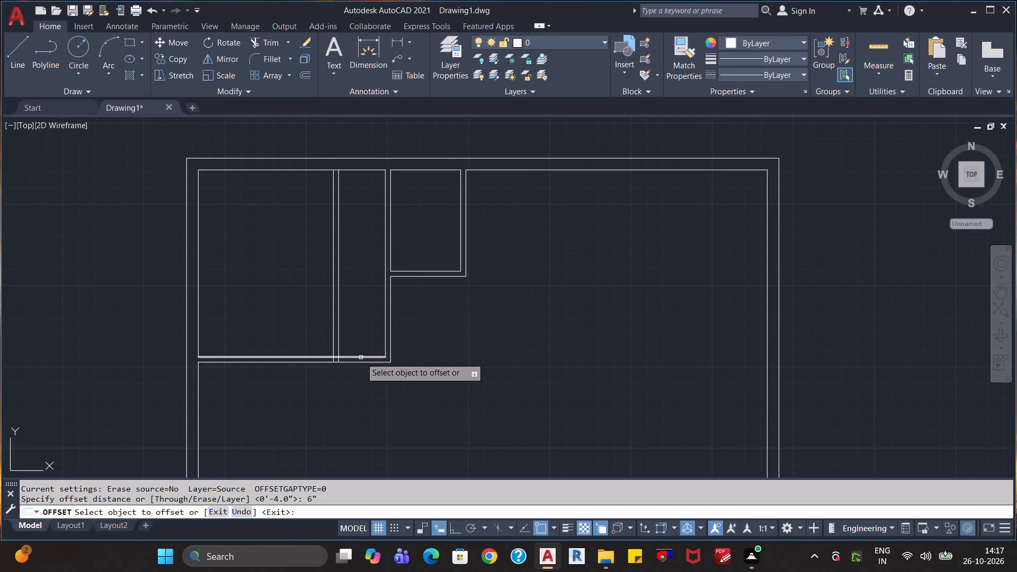
{"action": "left_click", "coordinate": [361, 358]}
{"action": "left_click", "coordinate": [361, 337]}
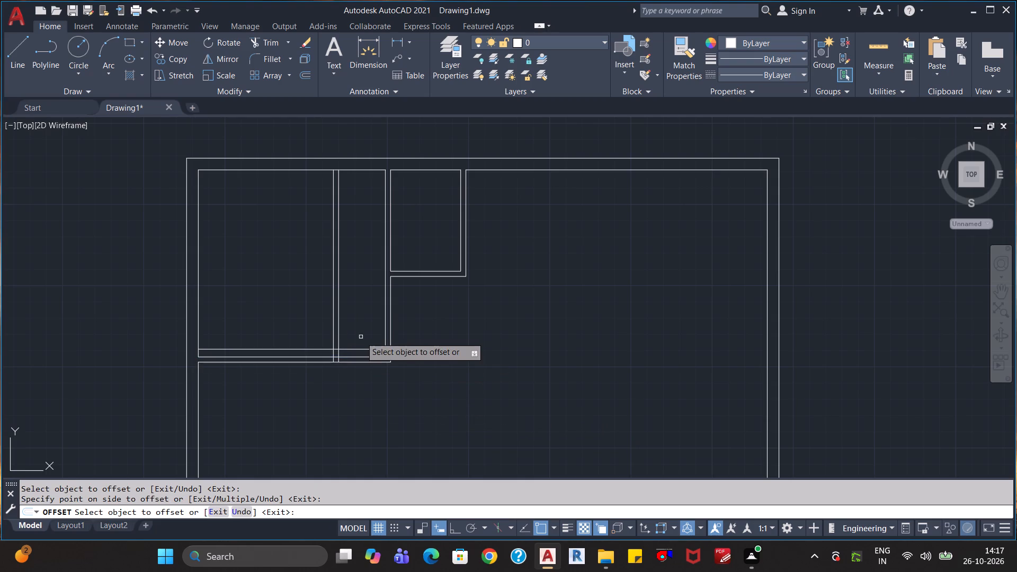
{"action": "left_click", "coordinate": [355, 350]}
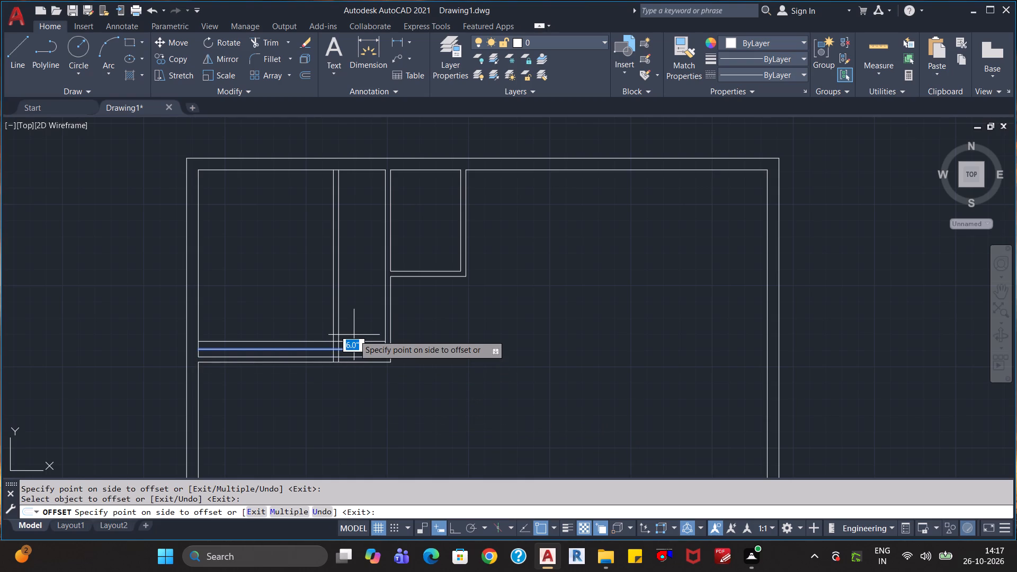
{"action": "type", "text": "4\""}
{"action": "key", "text": "Return"}
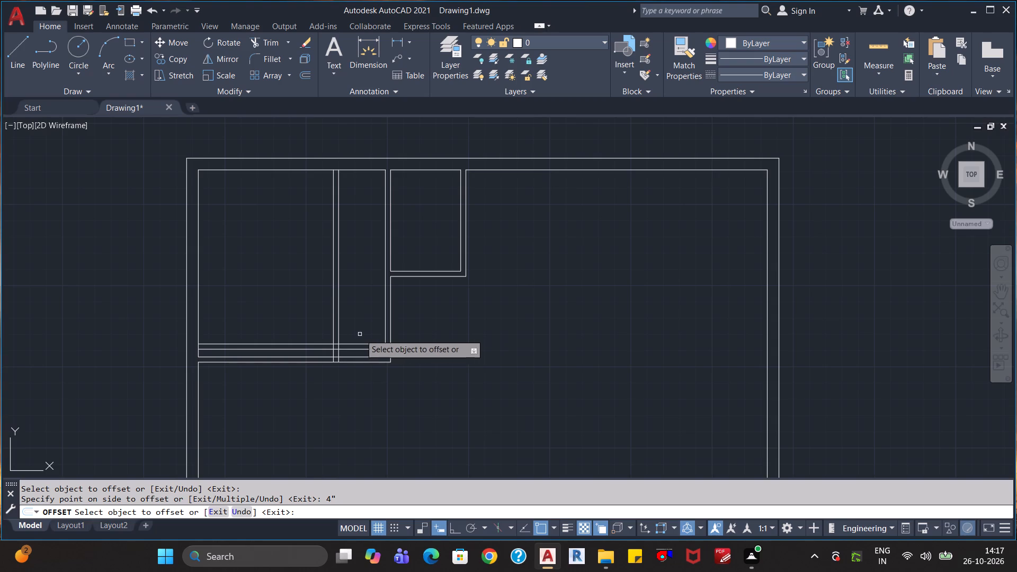
{"action": "key", "text": "Escape"}
{"action": "key", "text": "Escape"}
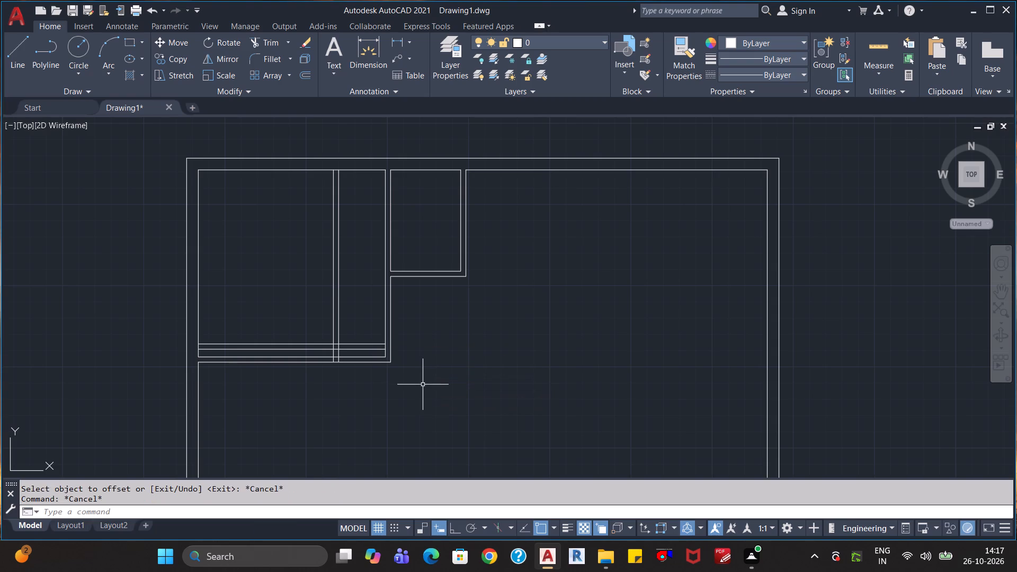
{"action": "key", "text": "Escape"}
Trim both original bottom partition lines between the new vertical partition and the upper-left room's right partition.
{"action": "scroll", "coordinate": [394, 386], "scroll_direction": "up", "scroll_amount": 2}
{"action": "middle_click_drag", "start_coordinate": [327, 374], "coordinate": [421, 426]}
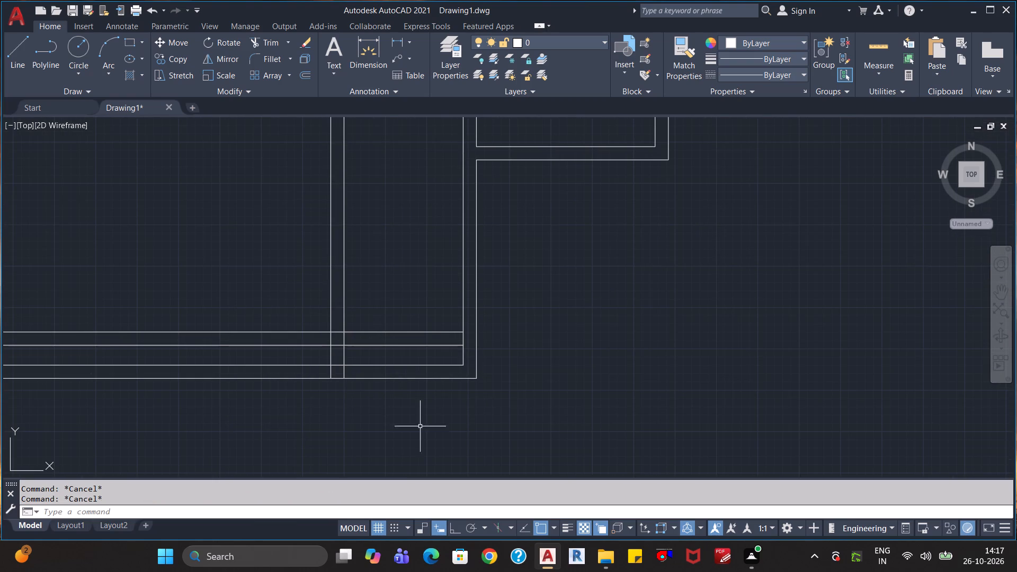
{"action": "type", "text": "tr"}
{"action": "key", "text": "BackSpace"}
{"action": "key", "text": "BackSpace"}
{"action": "type", "text": "re"}
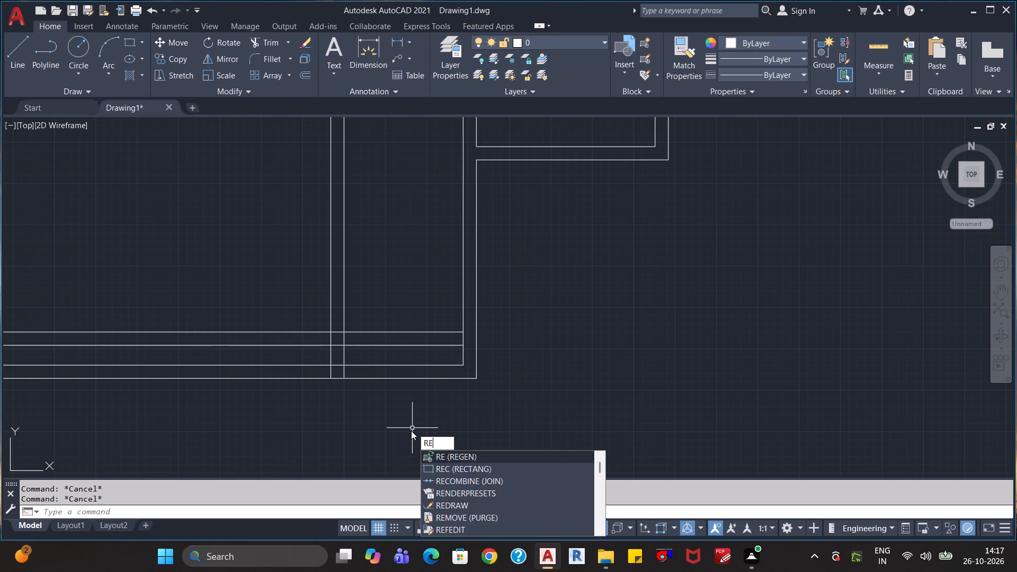
{"action": "key", "text": "BackSpace"}
{"action": "key", "text": "BackSpace"}
{"action": "type", "text": "tr"}
{"action": "key", "text": "Return"}
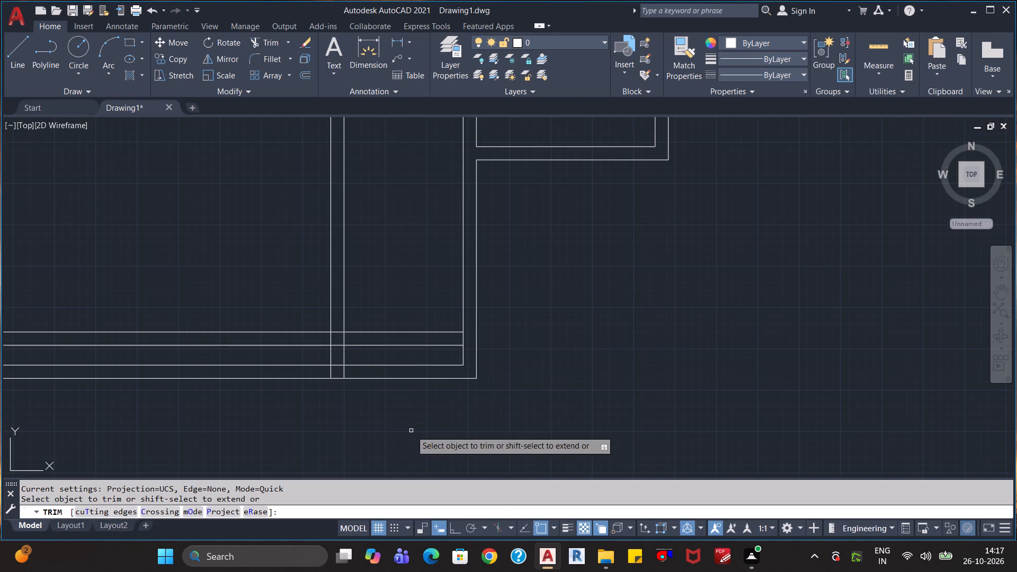
{"action": "left_click", "coordinate": [421, 405]}
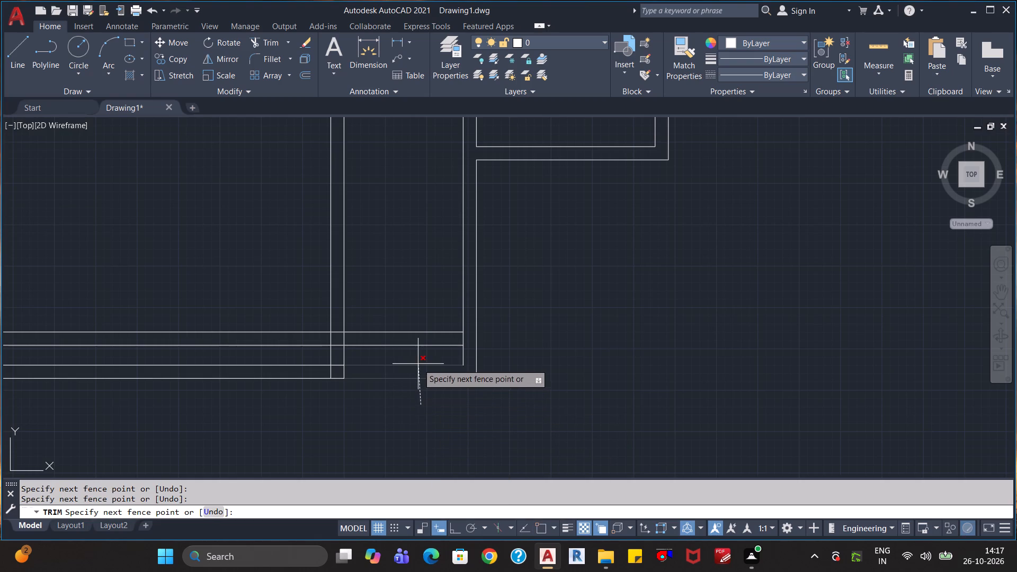
{"action": "left_click", "coordinate": [418, 361]}
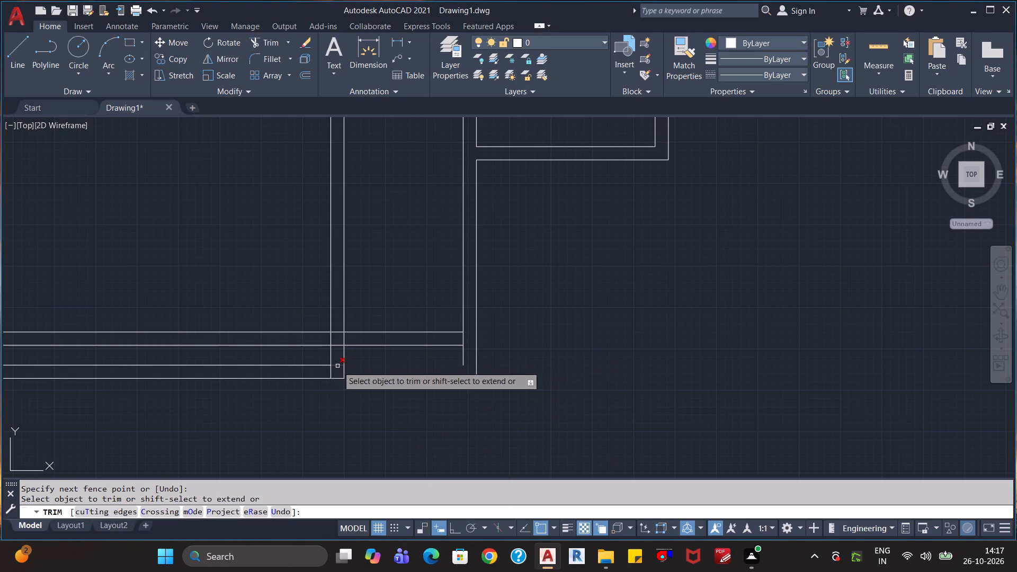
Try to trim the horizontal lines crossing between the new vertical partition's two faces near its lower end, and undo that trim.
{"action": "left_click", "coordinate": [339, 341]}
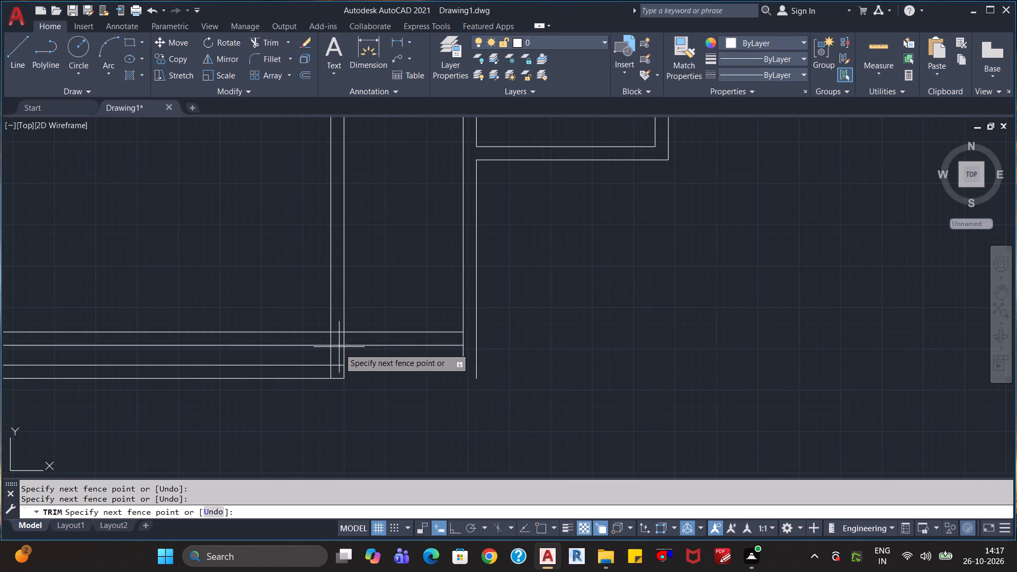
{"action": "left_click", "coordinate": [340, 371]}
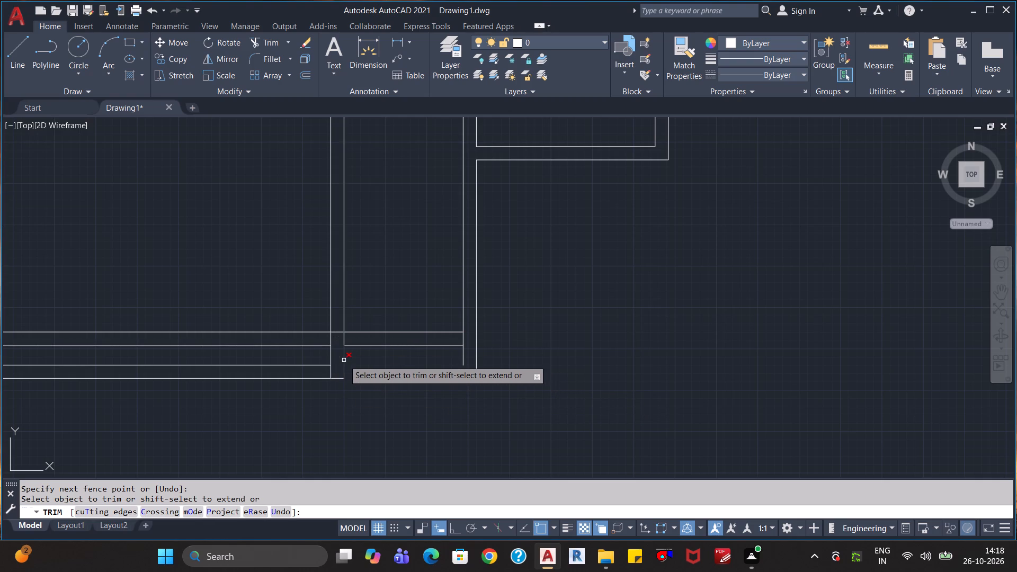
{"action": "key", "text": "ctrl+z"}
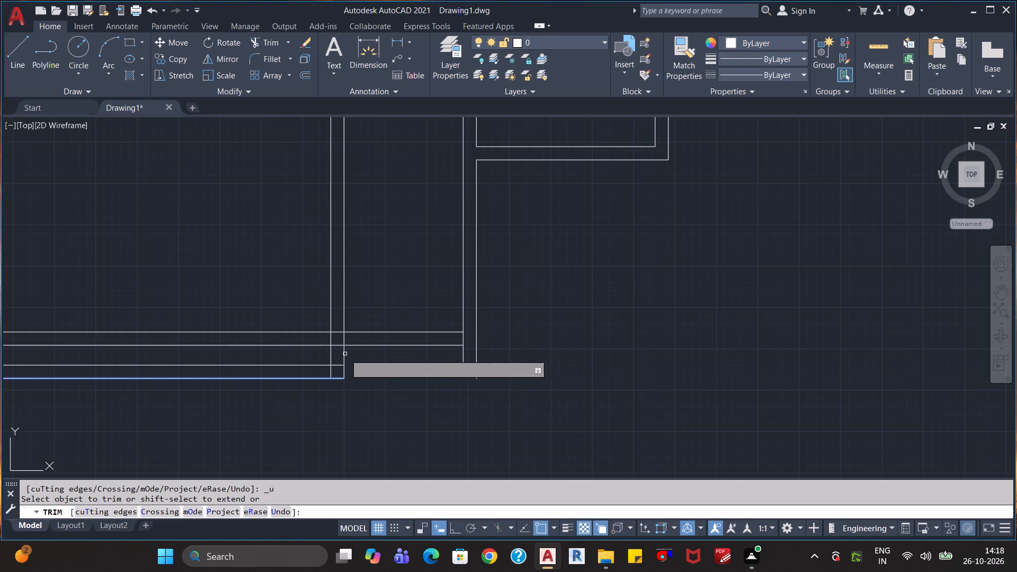
Trim both faces of the new vertical partition above the raised bottom partition lines in the upper-left room.
{"action": "left_click", "coordinate": [337, 326]}
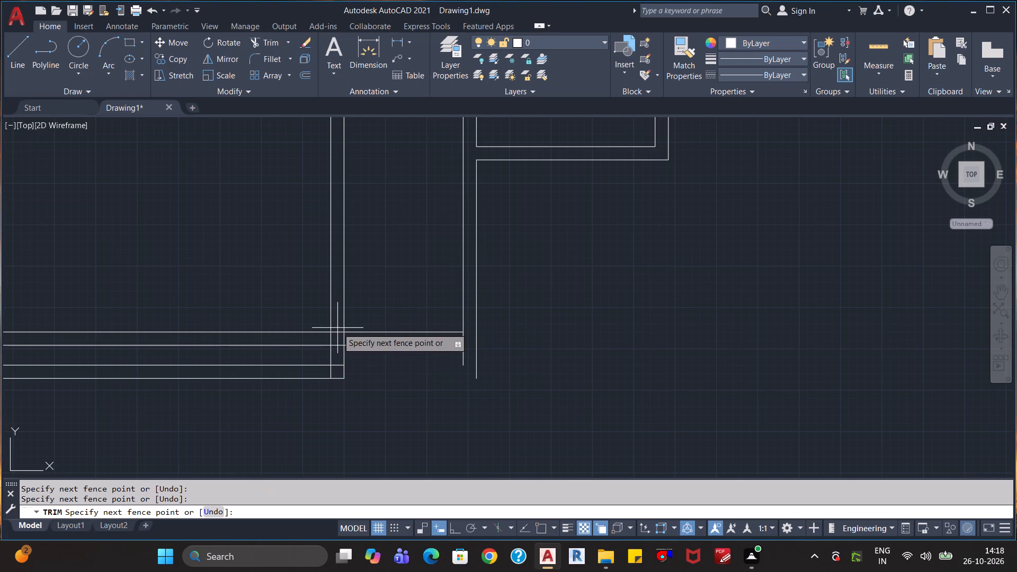
{"action": "left_click", "coordinate": [359, 316]}
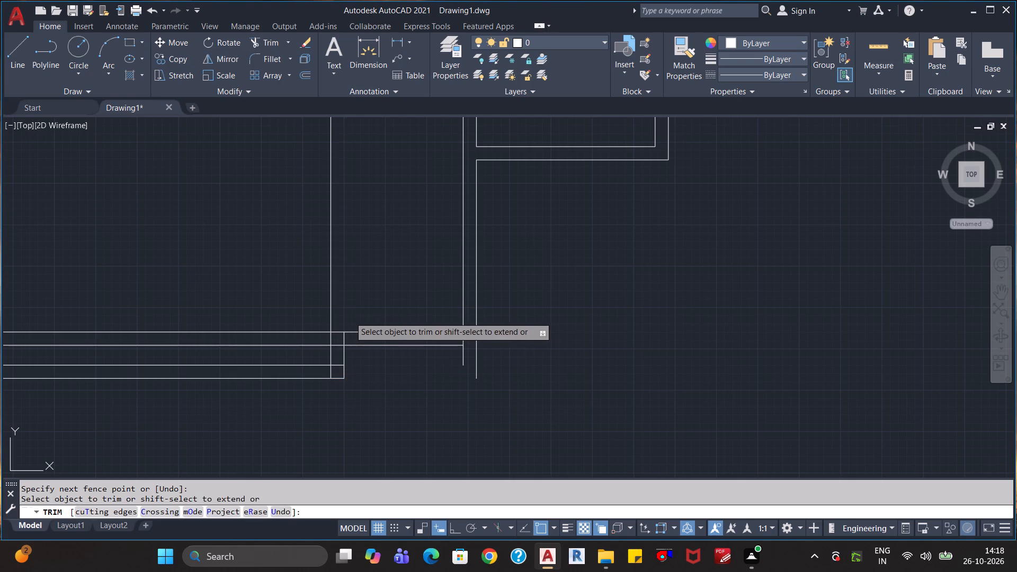
{"action": "left_click", "coordinate": [350, 317]}
{"action": "left_click", "coordinate": [321, 316]}
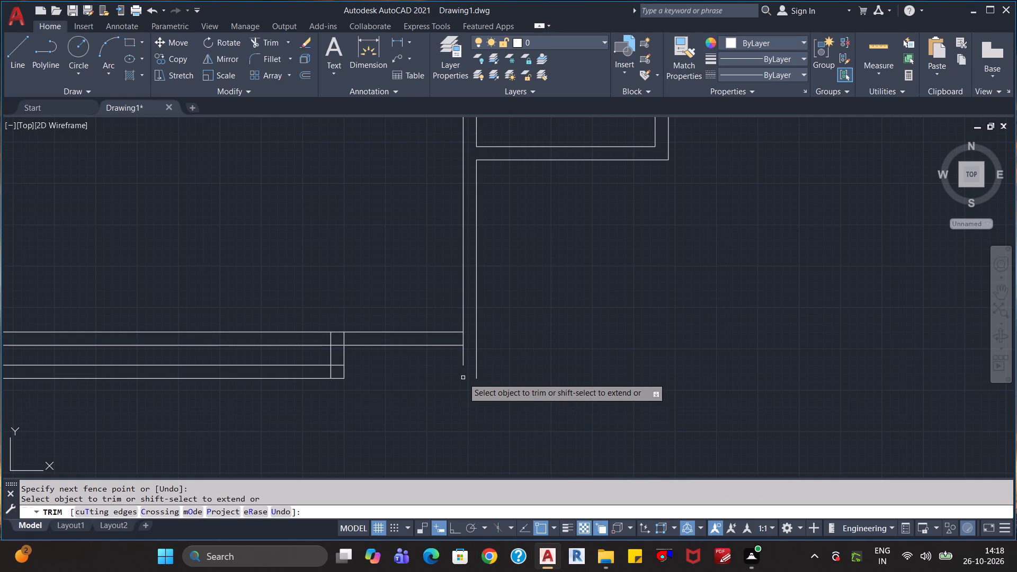
{"action": "key", "text": "Escape"}
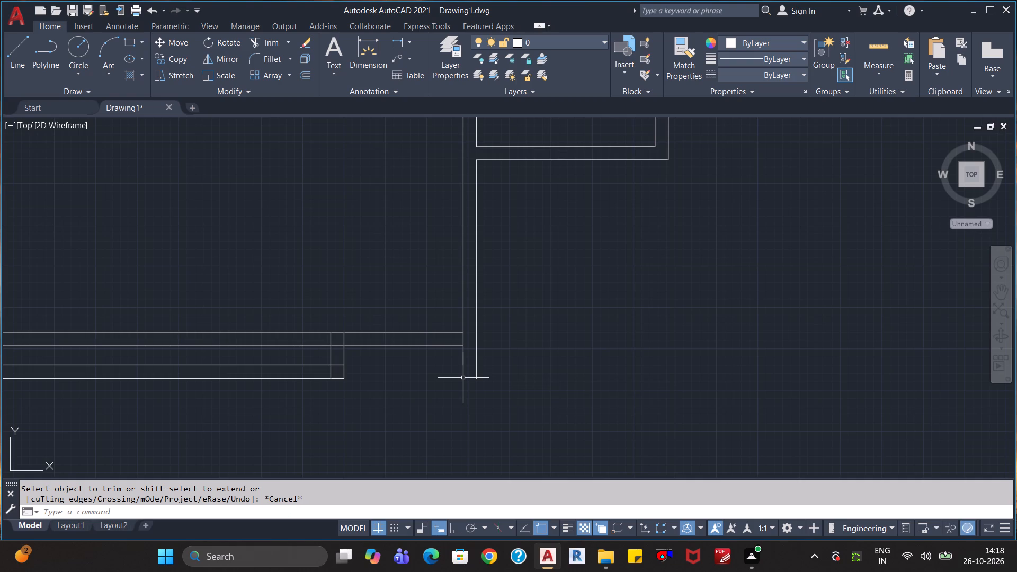
Extend the raised bottom partition's lower line to the right partition's outer face and trim both vertical faces below it into a clean corner.
{"action": "type", "text": "tr"}
{"action": "key", "text": "Return"}
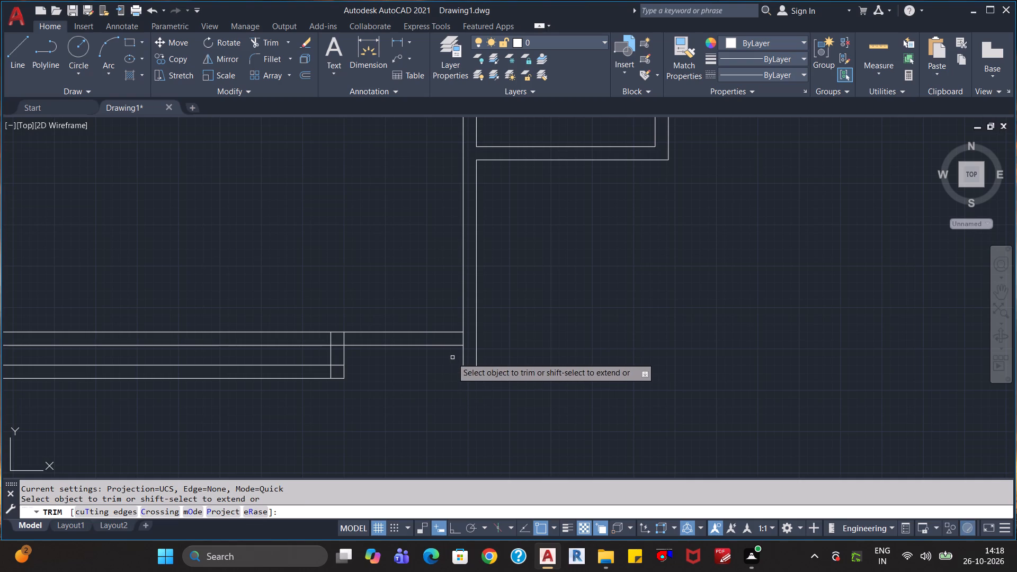
{"action": "left_click", "coordinate": [450, 346], "text": "shift"}
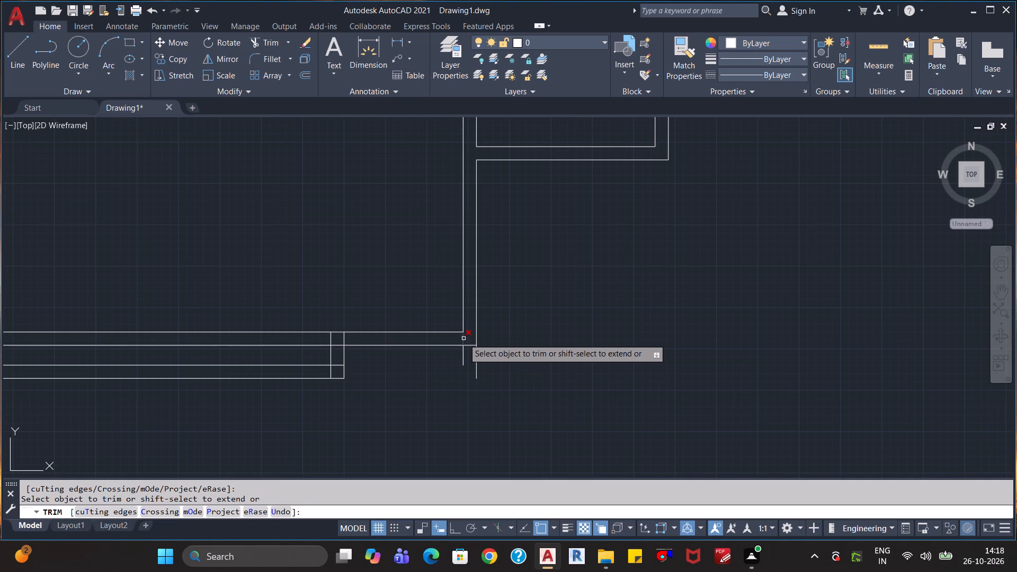
{"action": "left_click", "coordinate": [463, 338]}
{"action": "left_click", "coordinate": [503, 357]}
{"action": "left_click", "coordinate": [455, 359]}
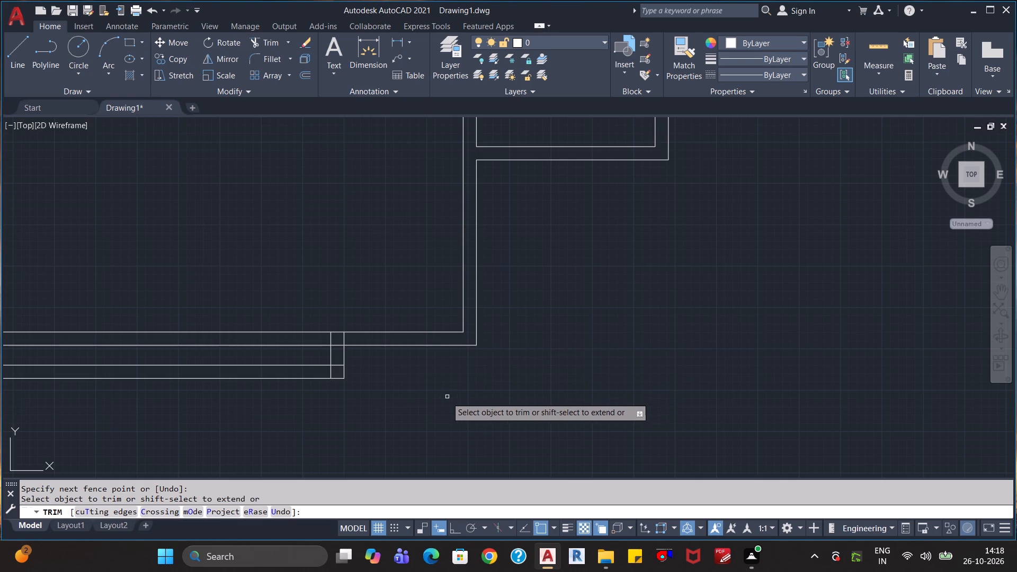
Trim the horizontal lines crossing between the short vertical partition's faces, and remove the two raised partition lines left of it.
{"action": "scroll", "coordinate": [397, 384], "scroll_direction": "up", "scroll_amount": 2}
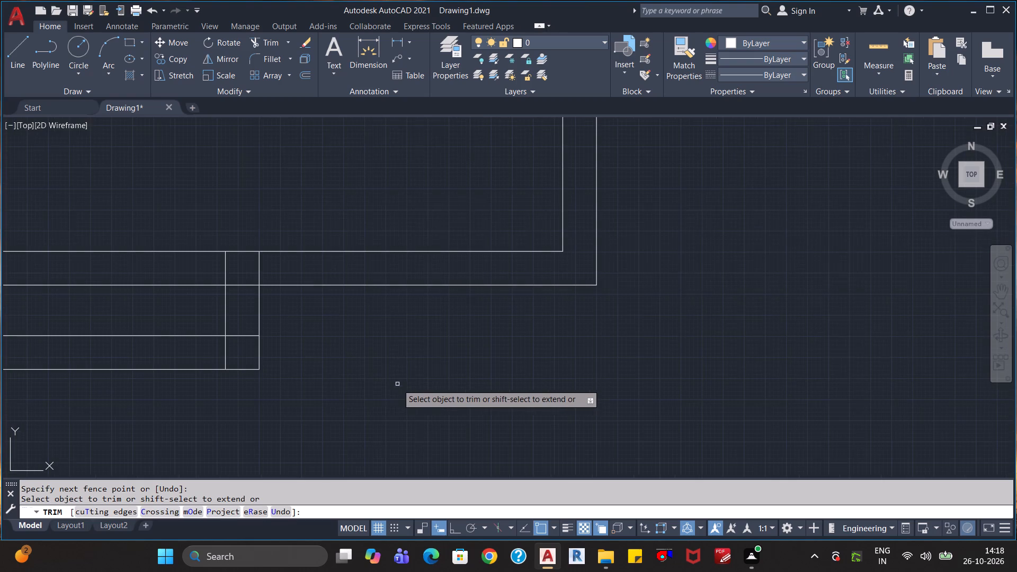
{"action": "middle_click_drag", "start_coordinate": [298, 367], "coordinate": [462, 404]}
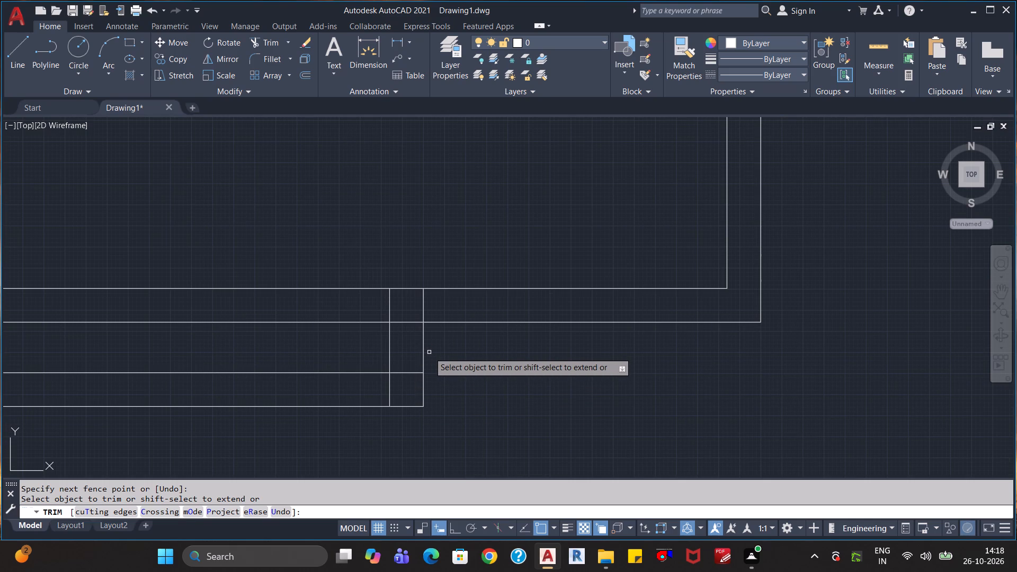
{"action": "left_click", "coordinate": [412, 309]}
{"action": "left_click", "coordinate": [411, 380]}
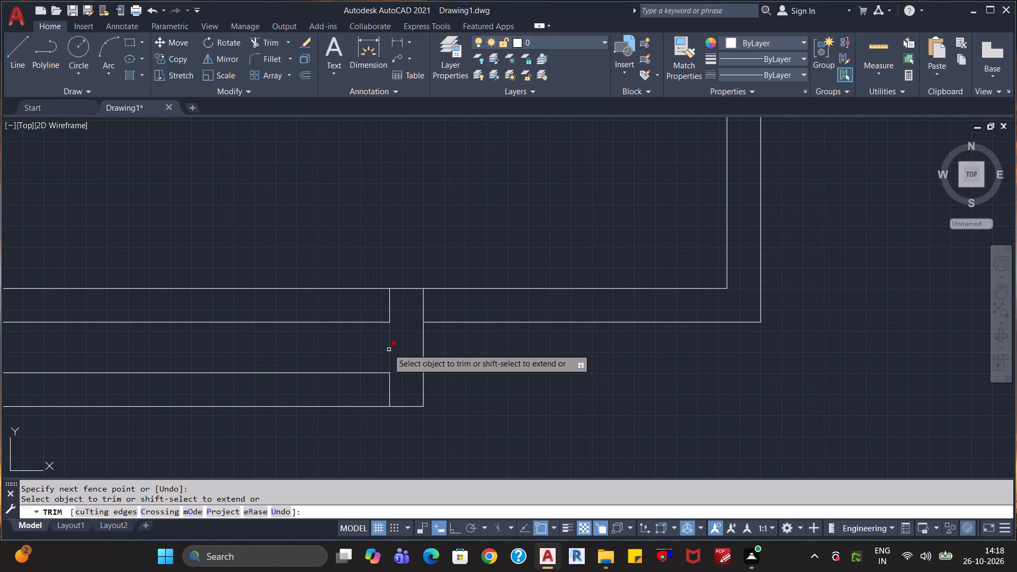
{"action": "left_click", "coordinate": [358, 263]}
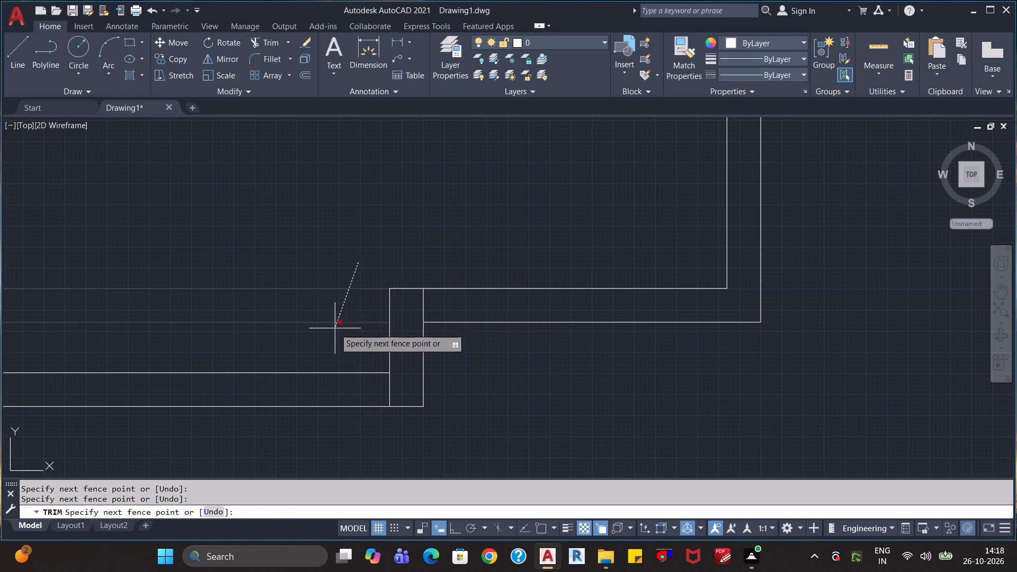
{"action": "left_click", "coordinate": [335, 328]}
Trim the excess ends of the short vertical partition's two faces to finish the stepped jog in the upper-left room's bottom partition.
{"action": "scroll", "coordinate": [422, 340], "scroll_direction": "down", "scroll_amount": 1}
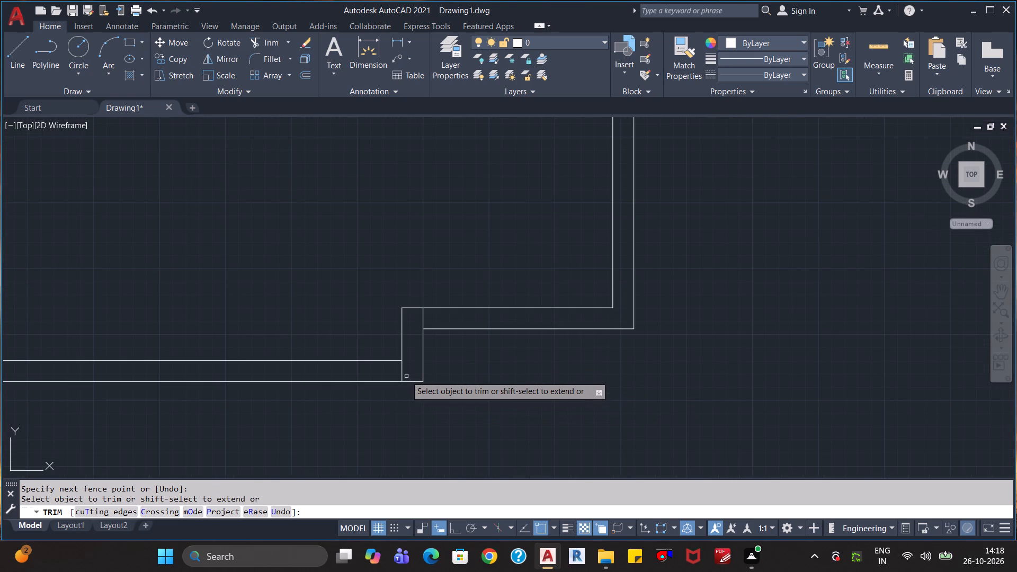
{"action": "left_click", "coordinate": [402, 375]}
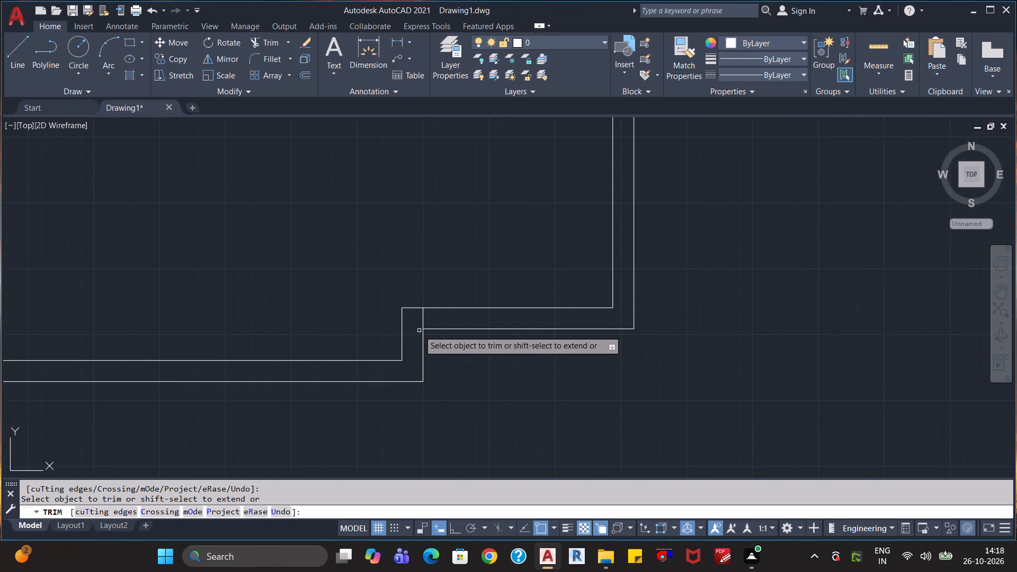
{"action": "left_click", "coordinate": [422, 320]}
{"action": "scroll", "coordinate": [524, 371], "scroll_direction": "down", "scroll_amount": 2}
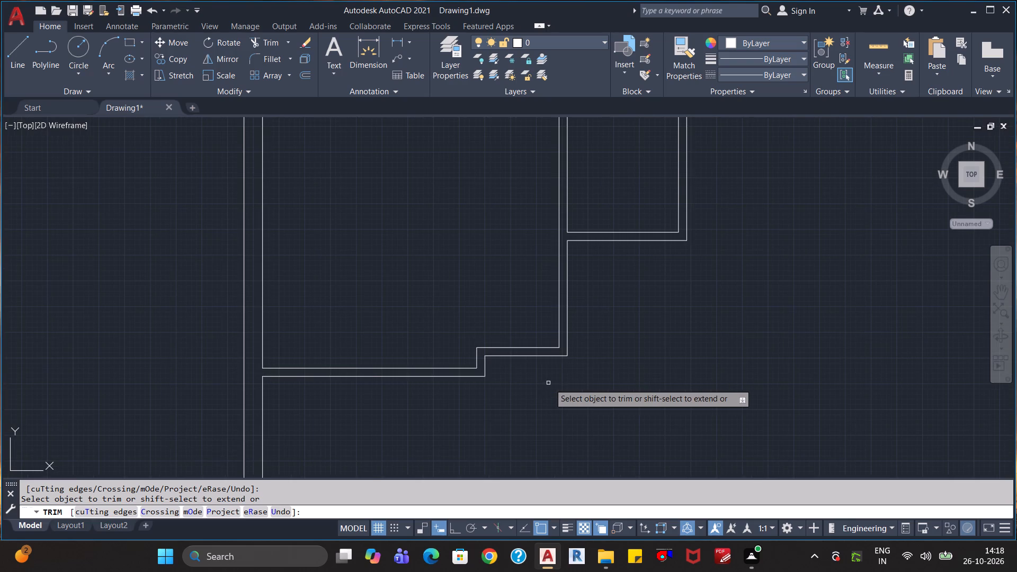
{"action": "scroll", "coordinate": [585, 383], "scroll_direction": "down", "scroll_amount": 1}
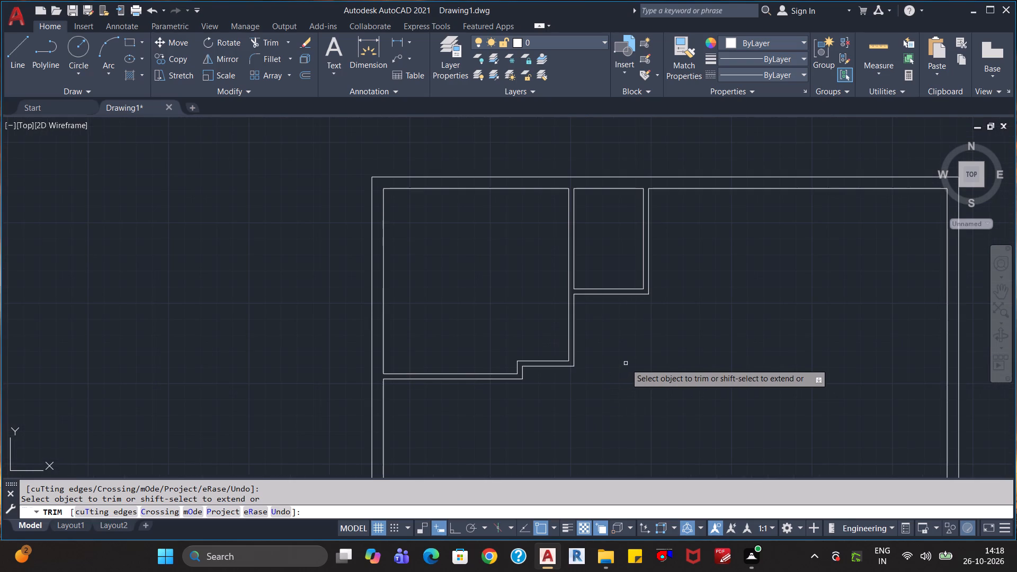
{"action": "key", "text": "Escape"}
{"action": "key", "text": "Escape"}
{"action": "key", "text": "Escape"}
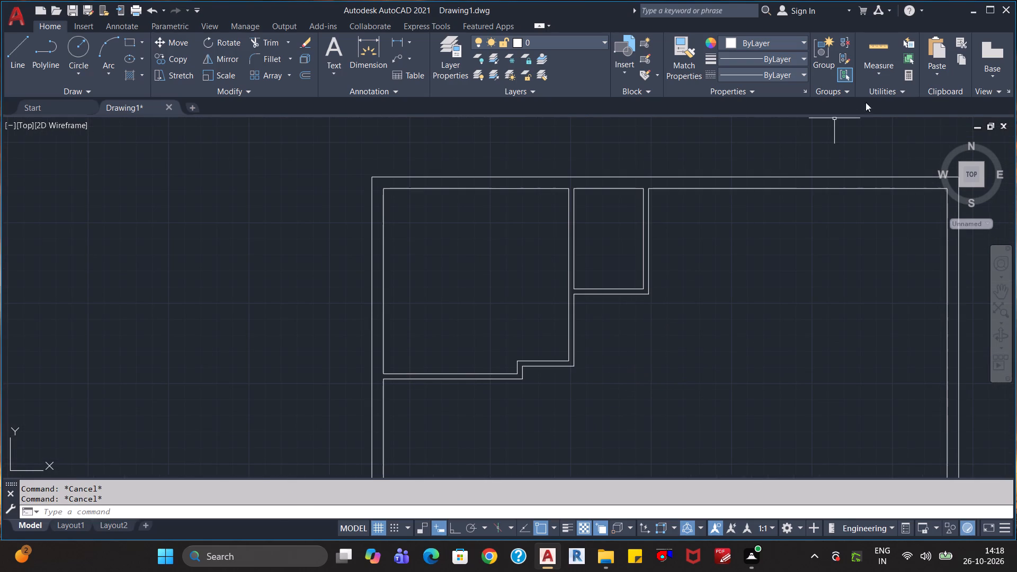
Quick-measure the inside dimensions of the upper-left room and its stepped bottom partition.
{"action": "left_click", "coordinate": [880, 53]}
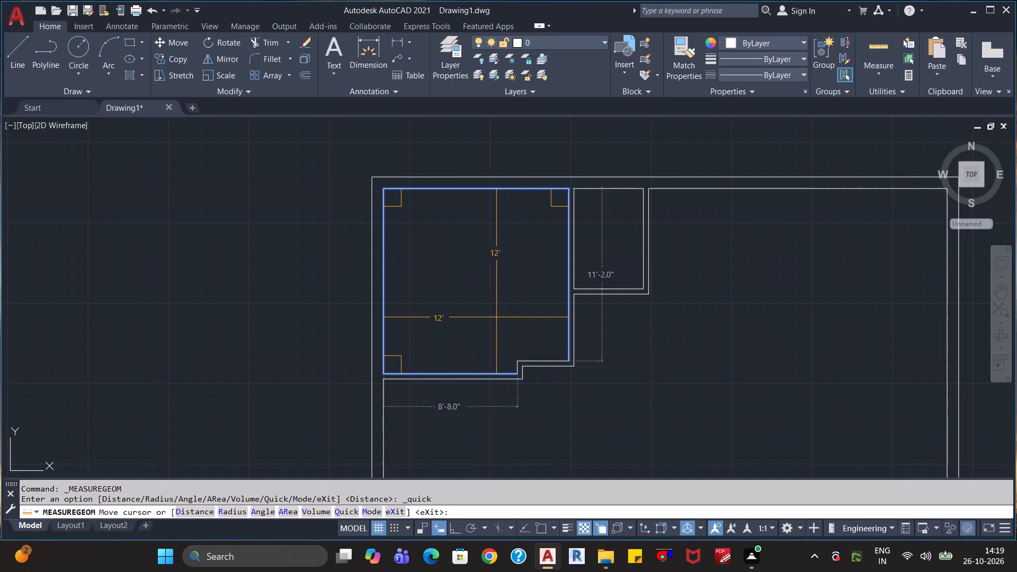
{"action": "key", "text": "Escape"}
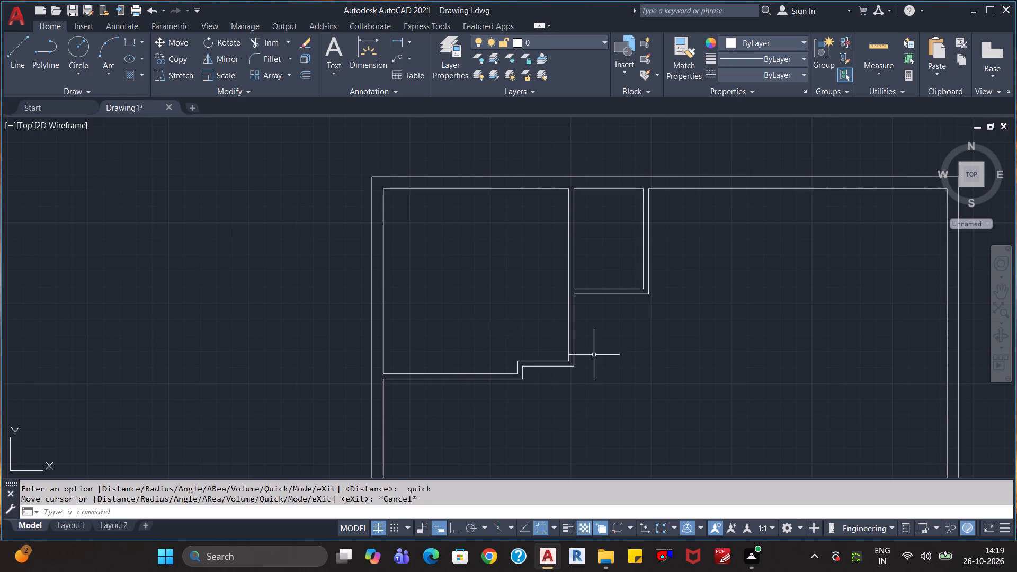
{"action": "key", "text": "Escape"}
{"action": "key", "text": "Escape"}
Offset the inner face of the right exterior wall 12' to the left, into the plan.
{"action": "scroll", "coordinate": [677, 376], "scroll_direction": "down", "scroll_amount": 1}
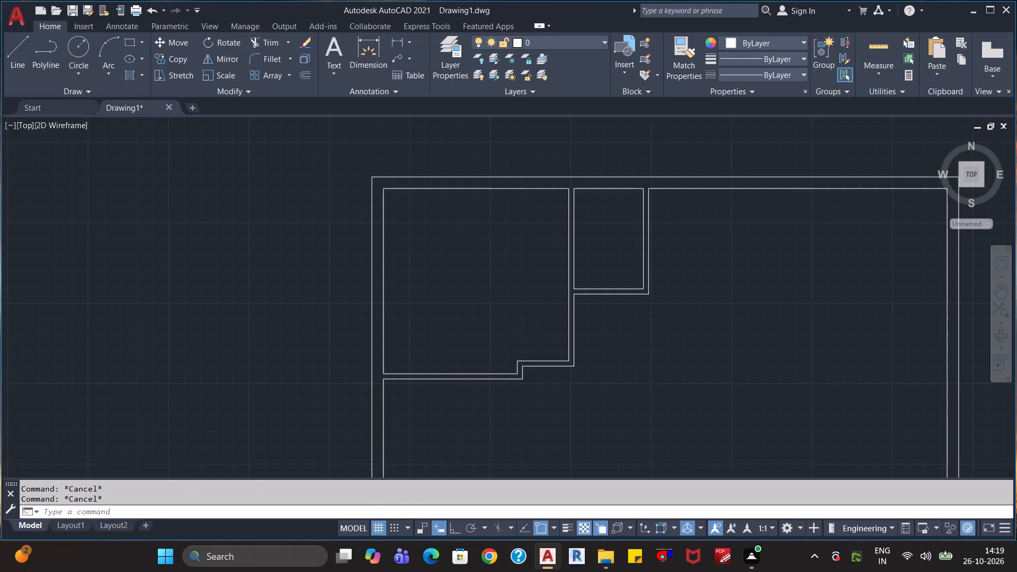
{"action": "scroll", "coordinate": [677, 376], "scroll_direction": "down", "scroll_amount": 1}
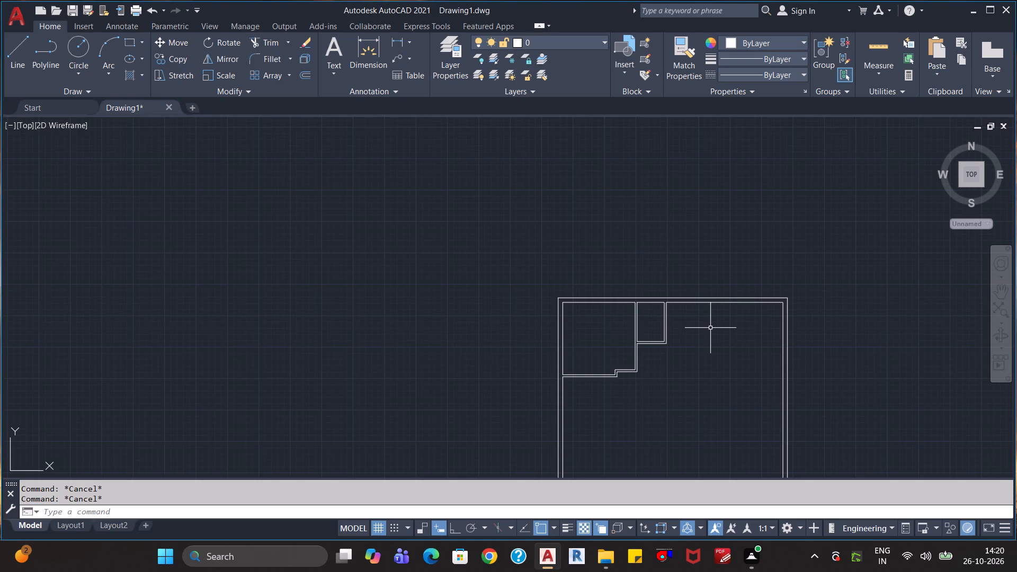
{"action": "key", "text": "o"}
{"action": "key", "text": "Return"}
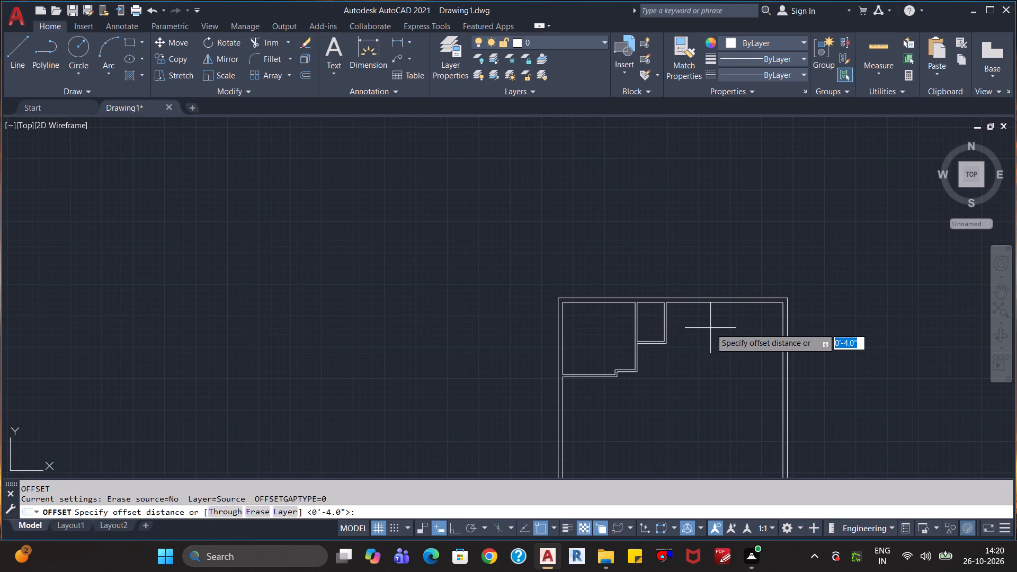
{"action": "type", "text": "12'"}
{"action": "key", "text": "Return"}
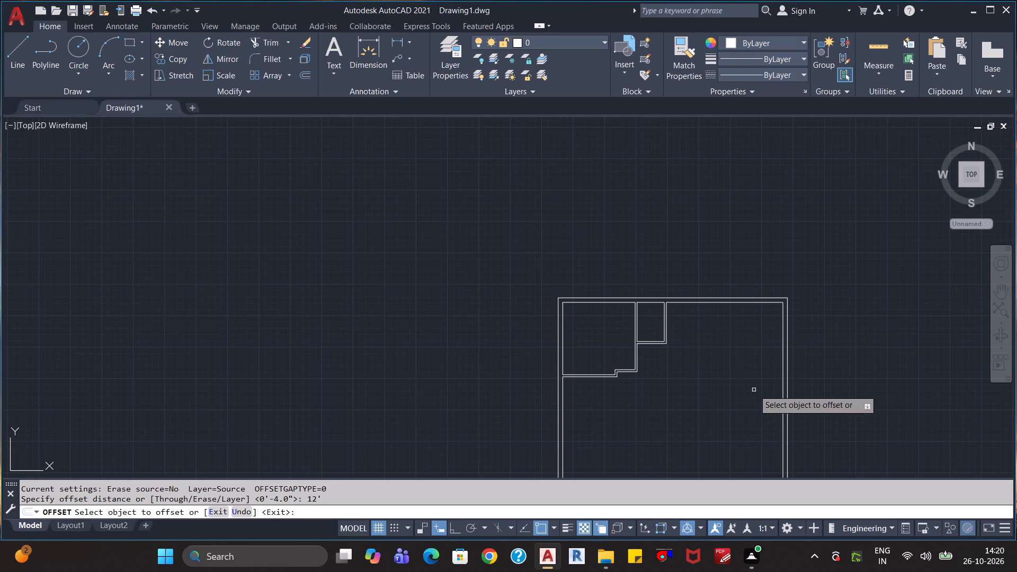
{"action": "left_click", "coordinate": [782, 348]}
{"action": "left_click", "coordinate": [722, 354]}
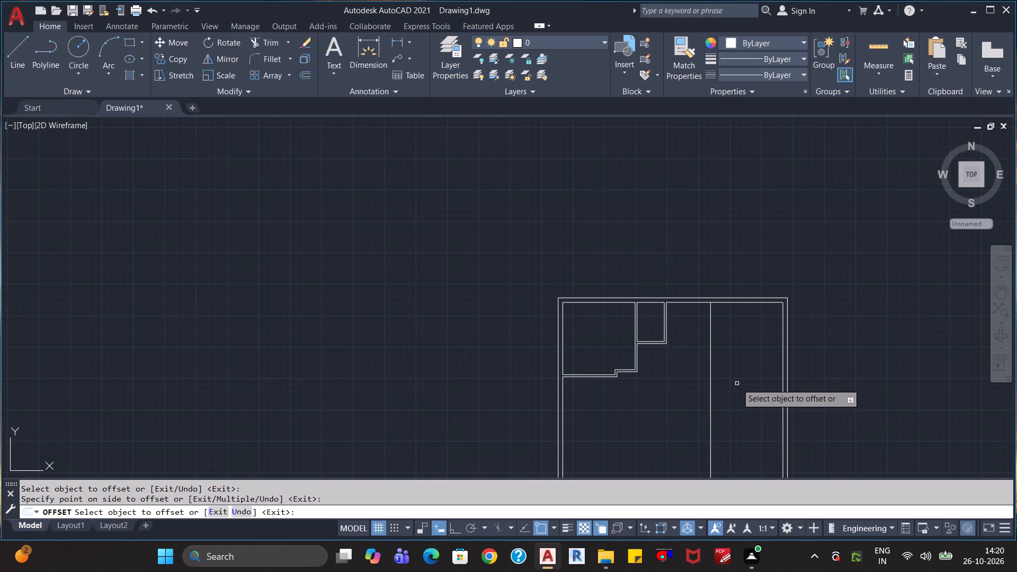
{"action": "key", "text": "Escape"}
{"action": "key", "text": "Escape"}
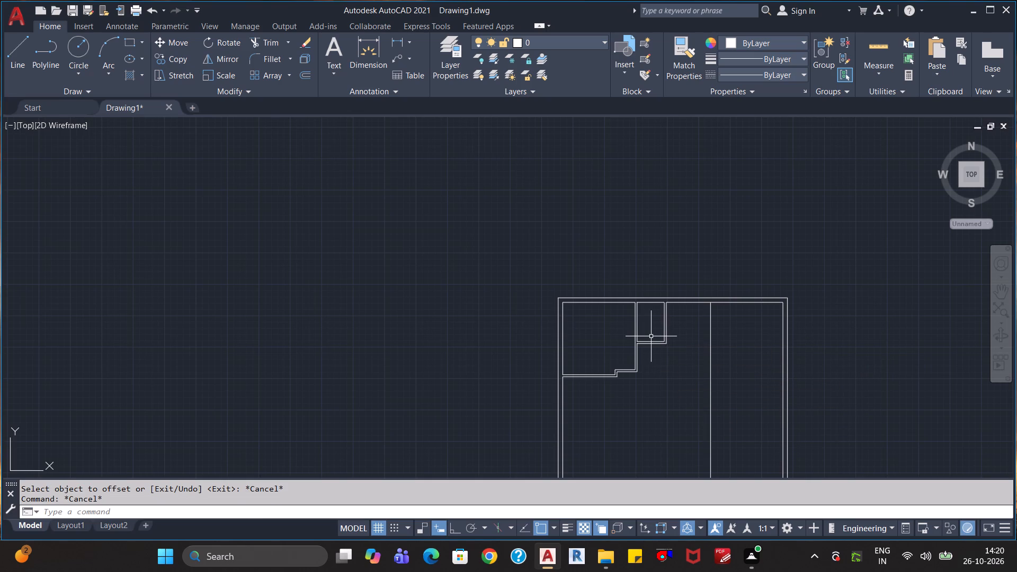
Quick-measure the inside dimensions of the upper-left room again.
{"action": "left_click", "coordinate": [870, 53]}
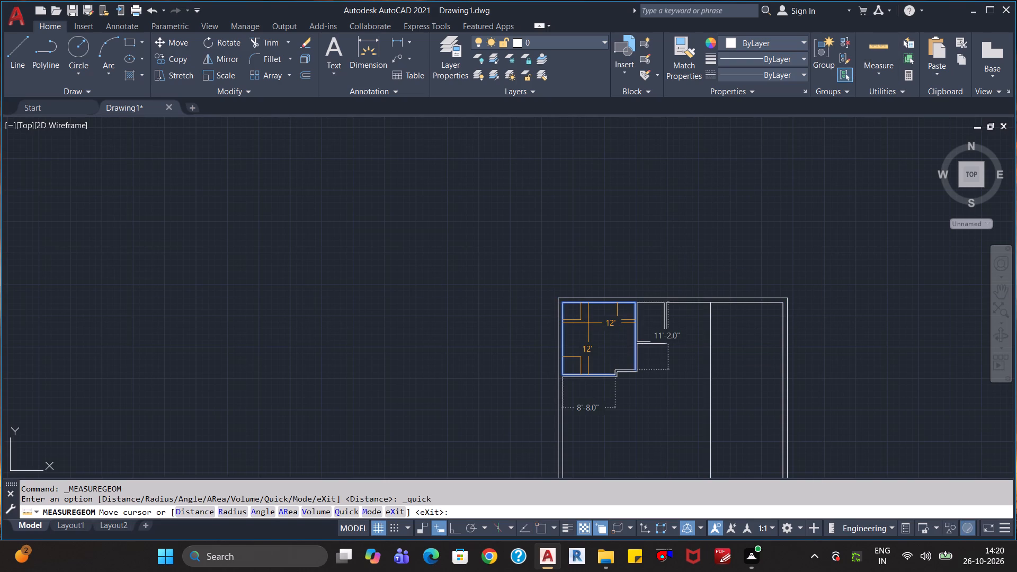
{"action": "key", "text": "Escape"}
{"action": "key", "text": "Escape"}
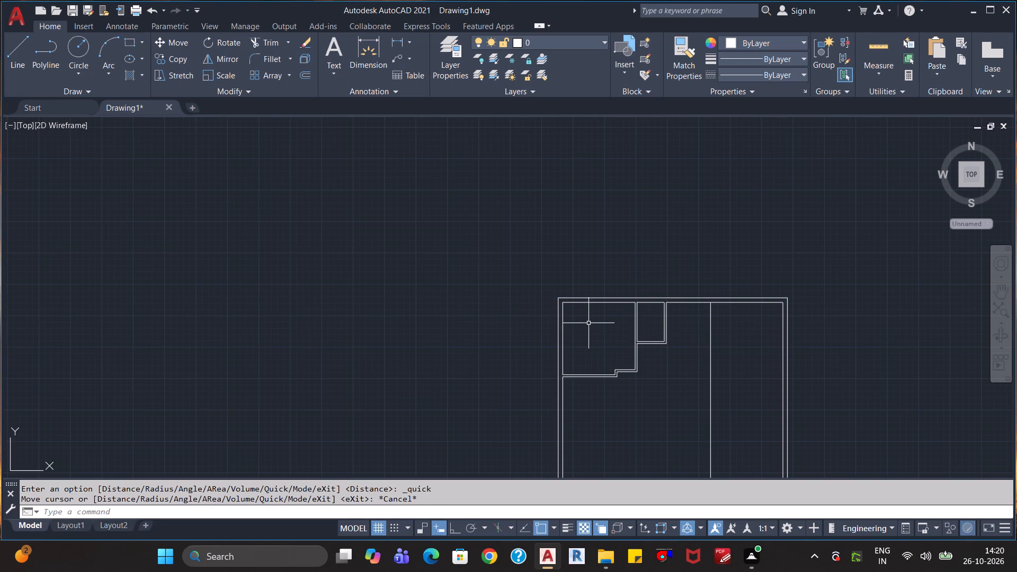
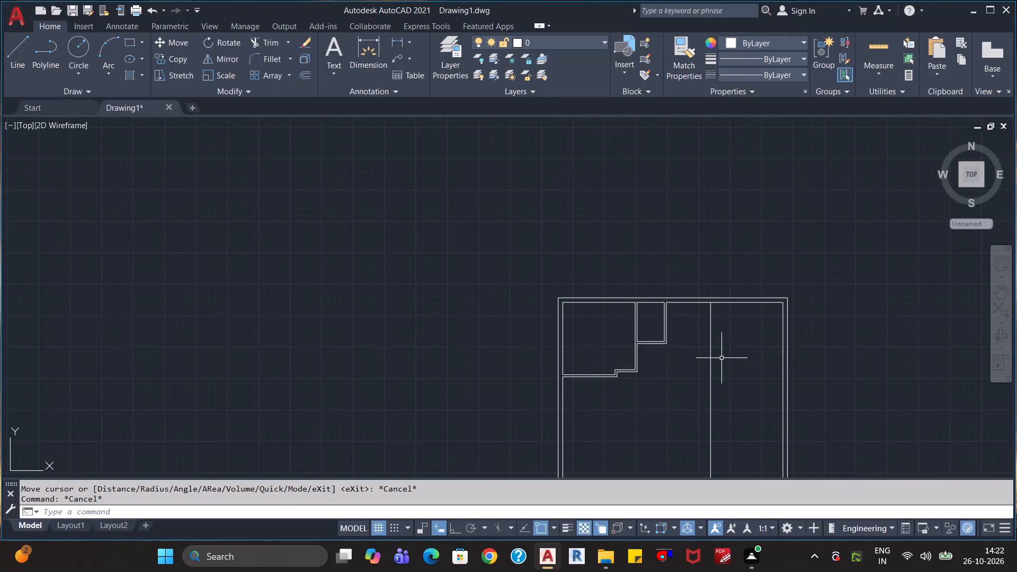
Erase the full-height vertical line offset 12' inward from the right exterior wall's inner face.
{"action": "left_click", "coordinate": [737, 355]}
{"action": "left_click", "coordinate": [700, 390]}
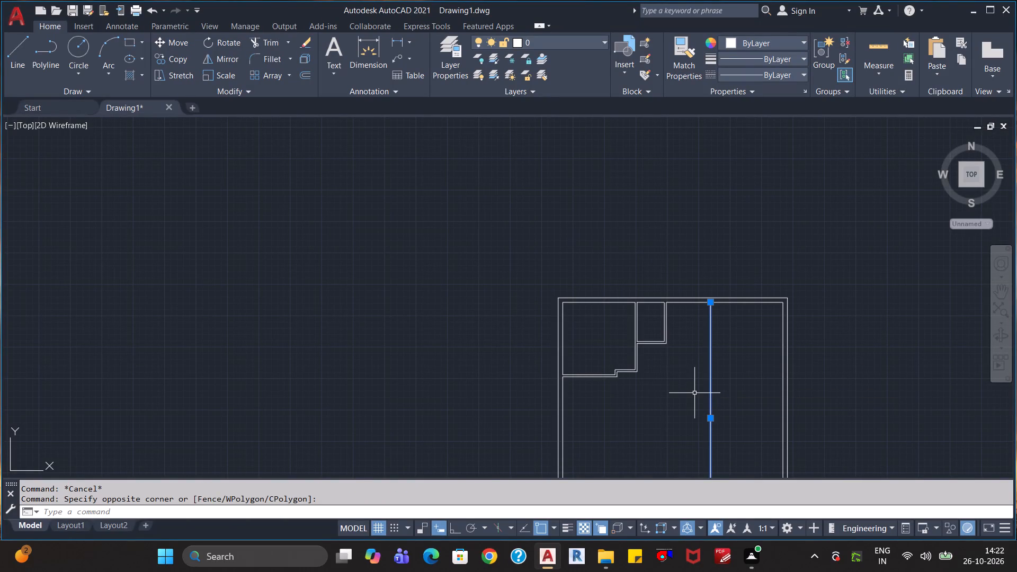
{"action": "key", "text": "Delete"}
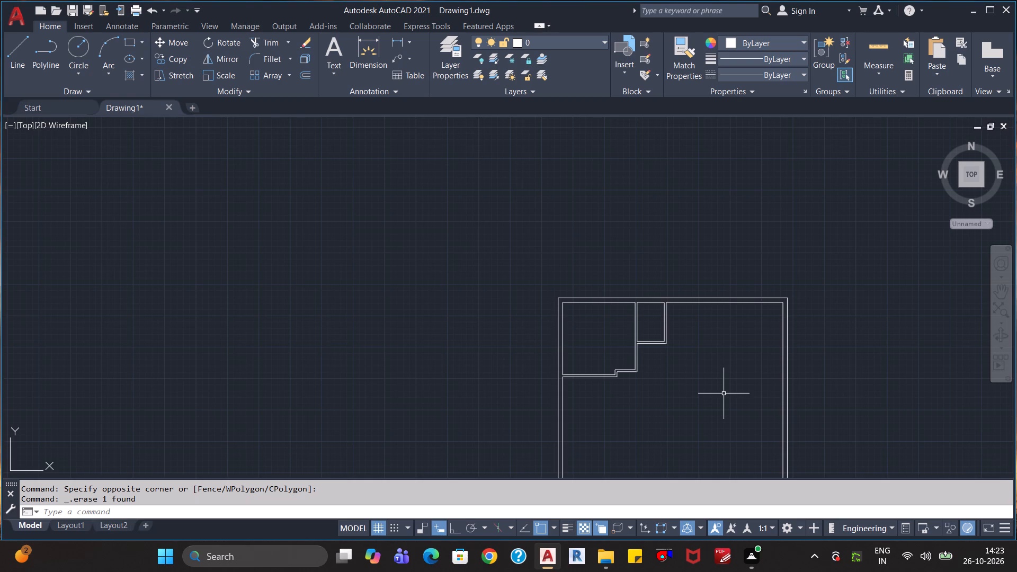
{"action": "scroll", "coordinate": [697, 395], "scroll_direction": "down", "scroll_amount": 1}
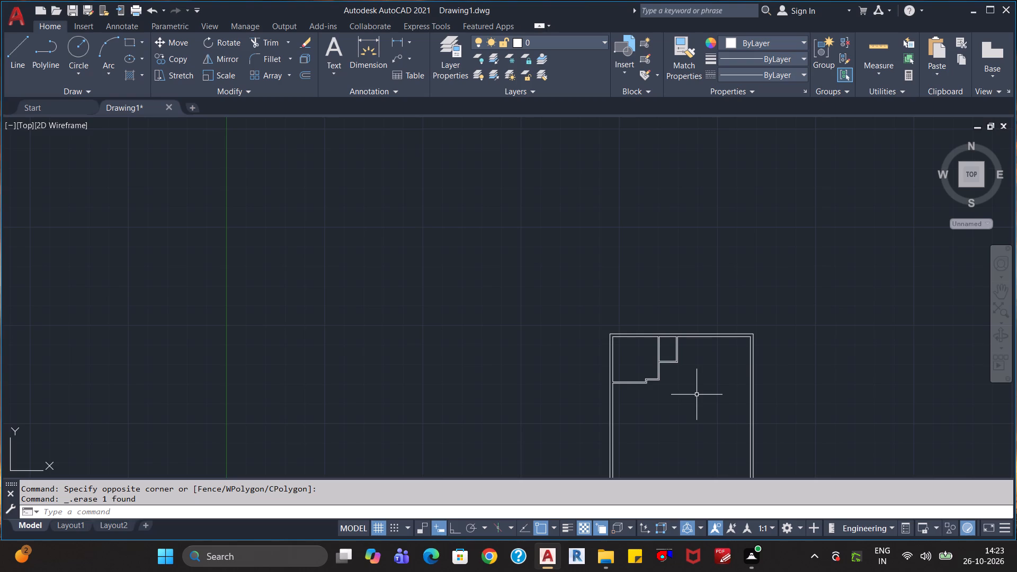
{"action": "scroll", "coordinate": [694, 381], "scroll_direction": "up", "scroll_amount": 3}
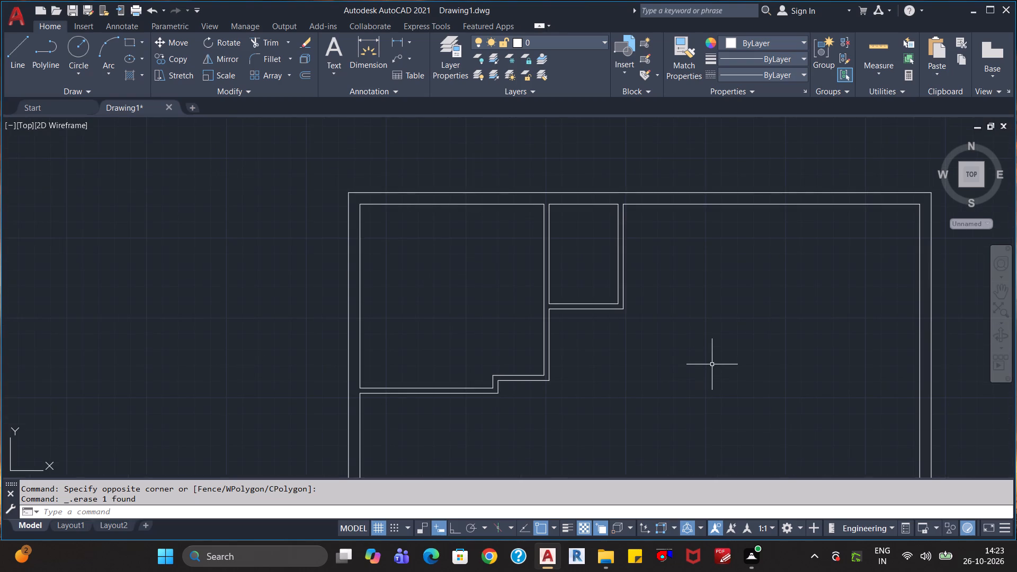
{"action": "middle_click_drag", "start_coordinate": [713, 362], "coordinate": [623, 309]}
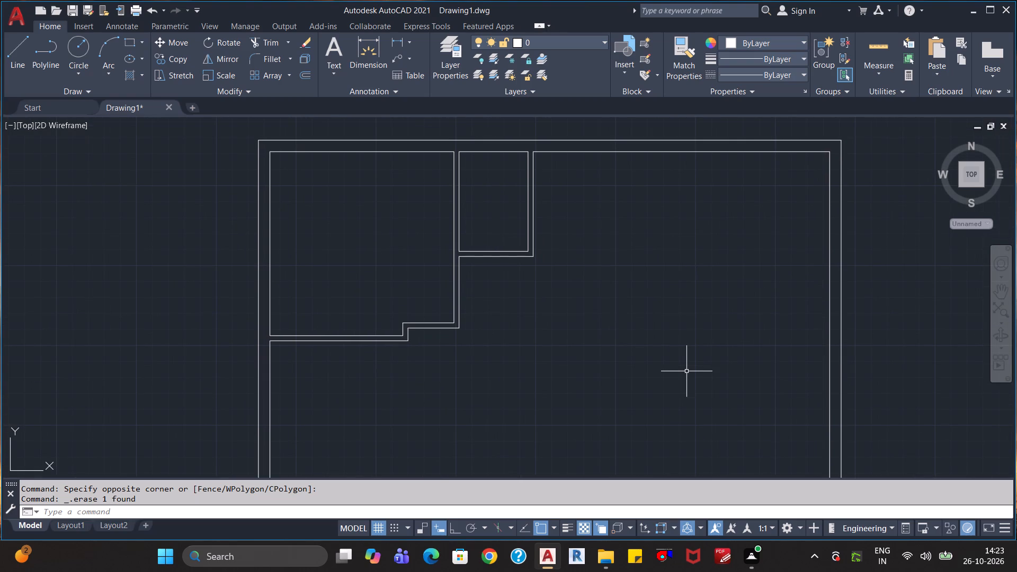
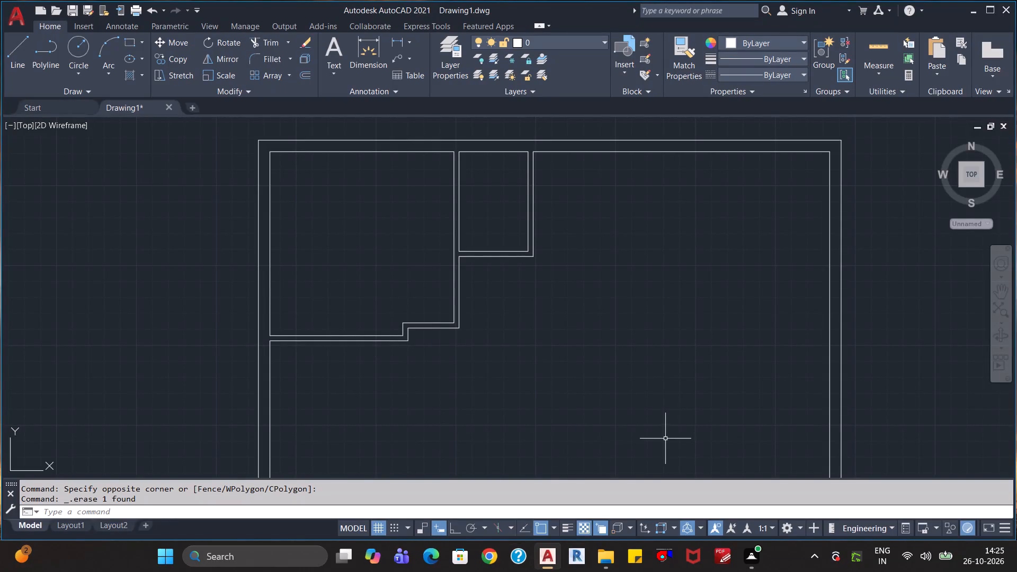
Erase the entire existing floor plan, including its exterior walls and all partitions.
{"action": "scroll", "coordinate": [659, 407], "scroll_direction": "down", "scroll_amount": 4}
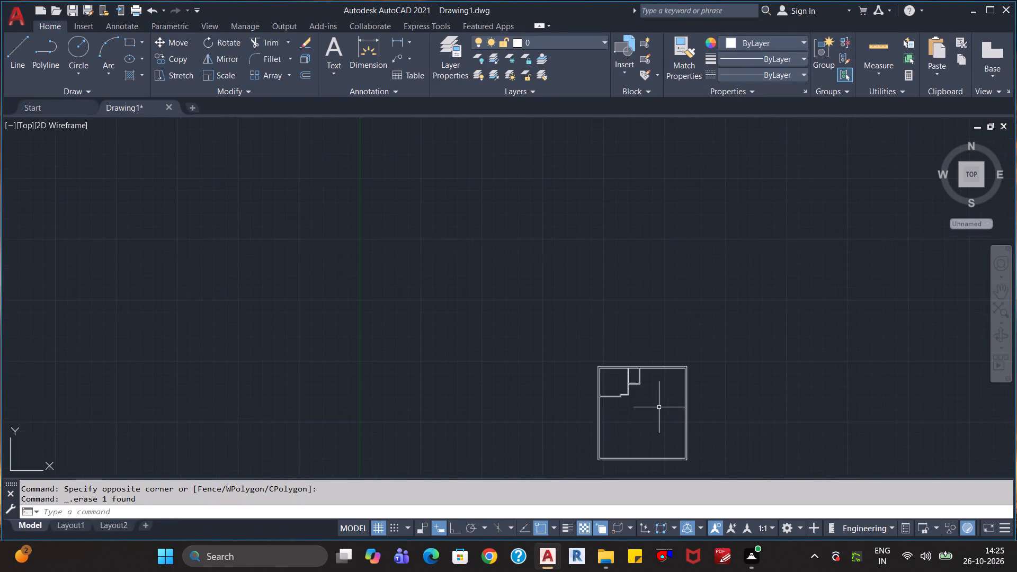
{"action": "middle_click_drag", "start_coordinate": [662, 407], "coordinate": [562, 279]}
{"action": "left_click", "coordinate": [652, 393]}
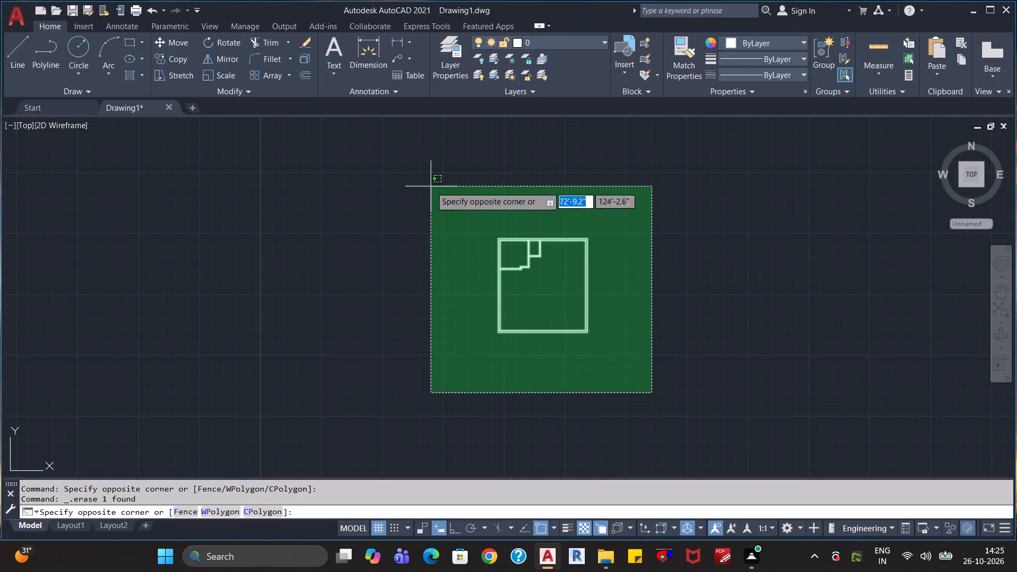
{"action": "left_click", "coordinate": [431, 186]}
{"action": "key", "text": "Delete"}
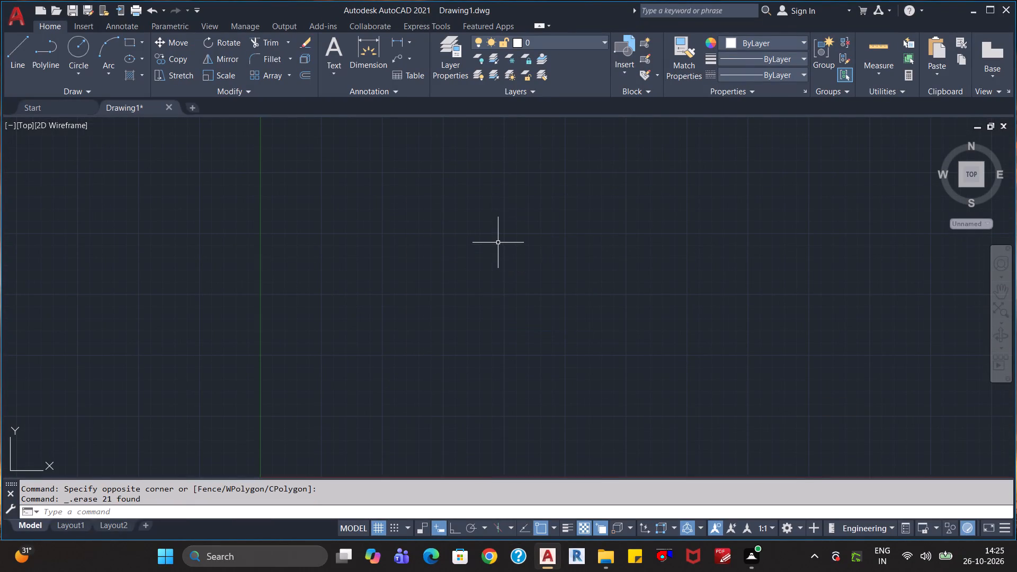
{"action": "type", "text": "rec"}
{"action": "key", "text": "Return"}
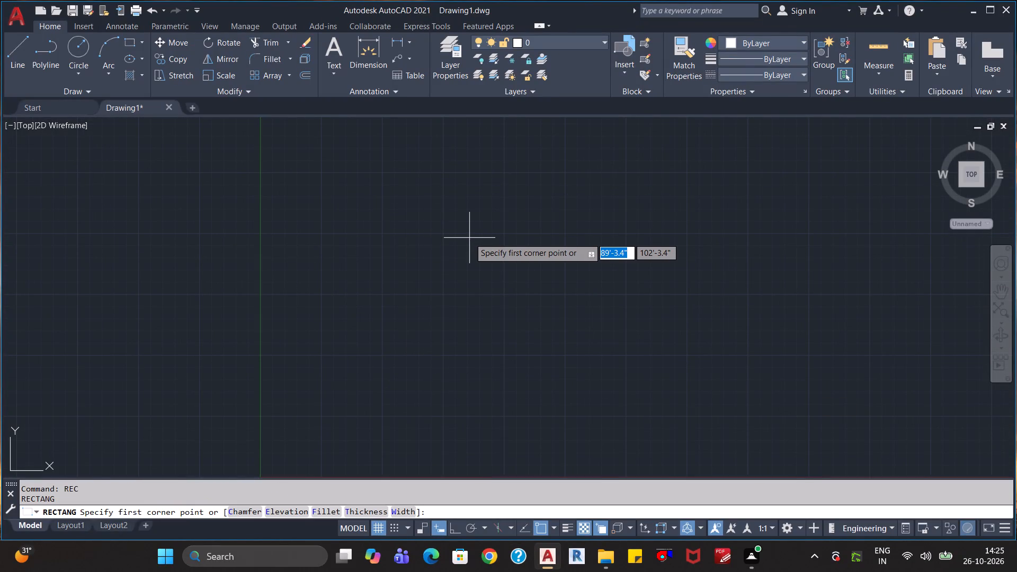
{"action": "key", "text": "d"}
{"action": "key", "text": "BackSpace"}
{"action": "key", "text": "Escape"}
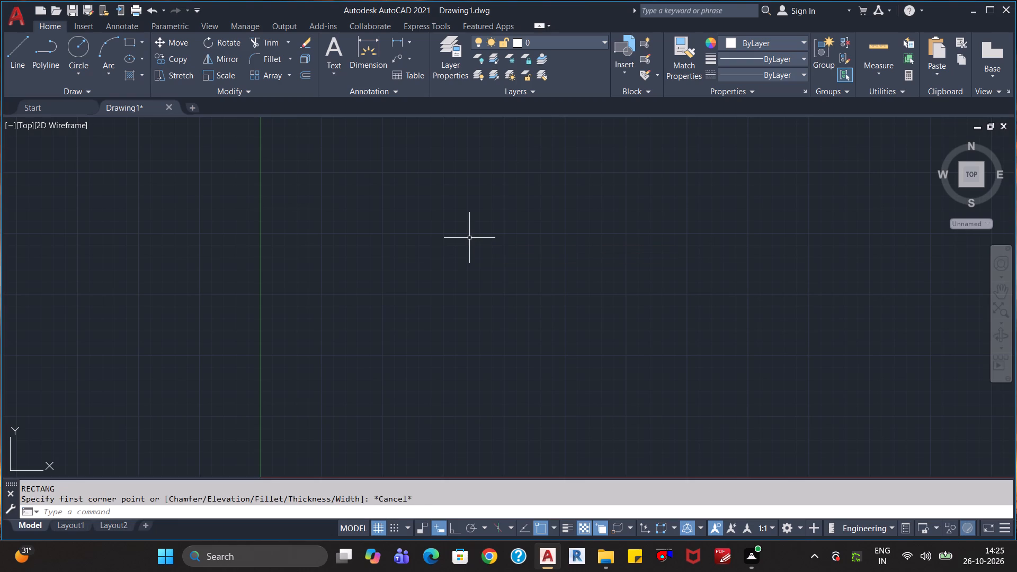
Draw a rectangle for the outer wall outline by dimensions, with length 30' and width 40'.
{"action": "type", "text": "rec"}
{"action": "key", "text": "Return"}
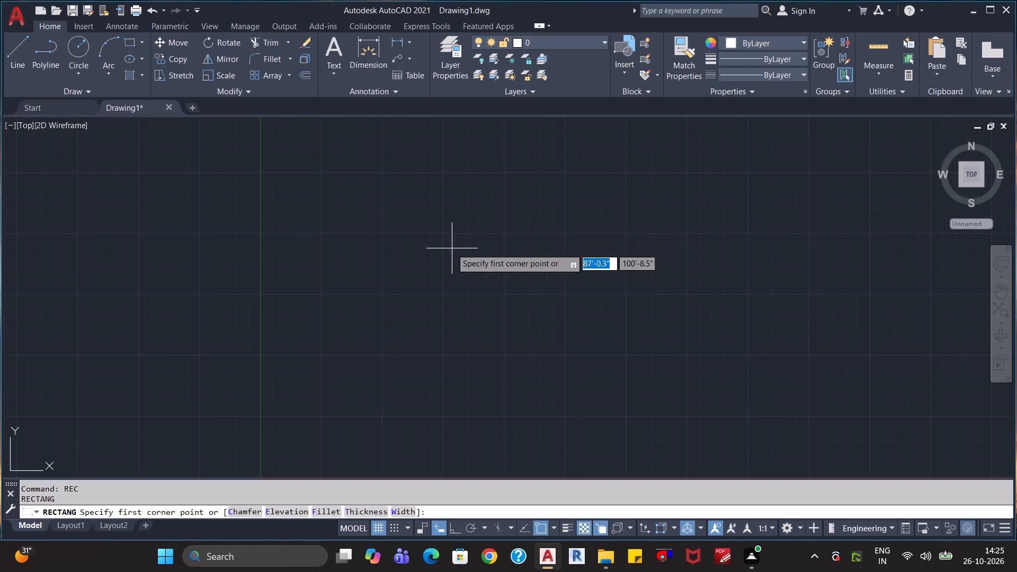
{"action": "left_click", "coordinate": [418, 194]}
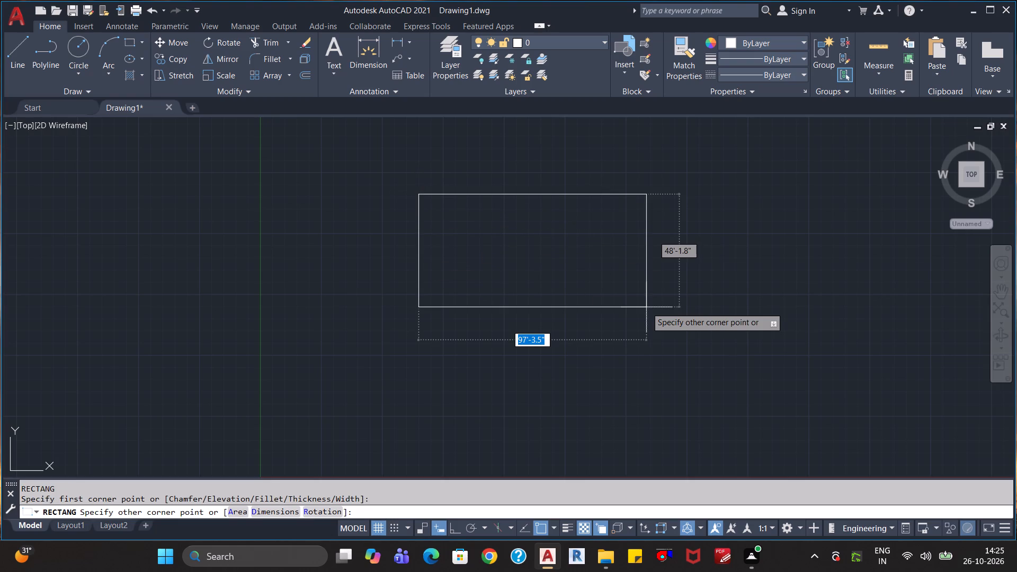
{"action": "key", "text": "d"}
{"action": "key", "text": "Return"}
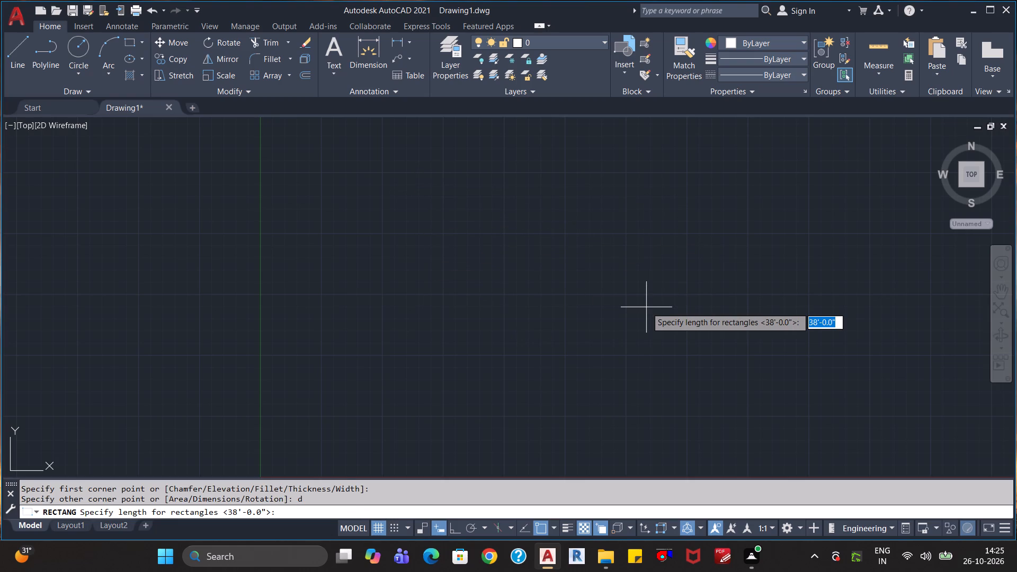
{"action": "type", "text": "30'"}
{"action": "key", "text": "Return"}
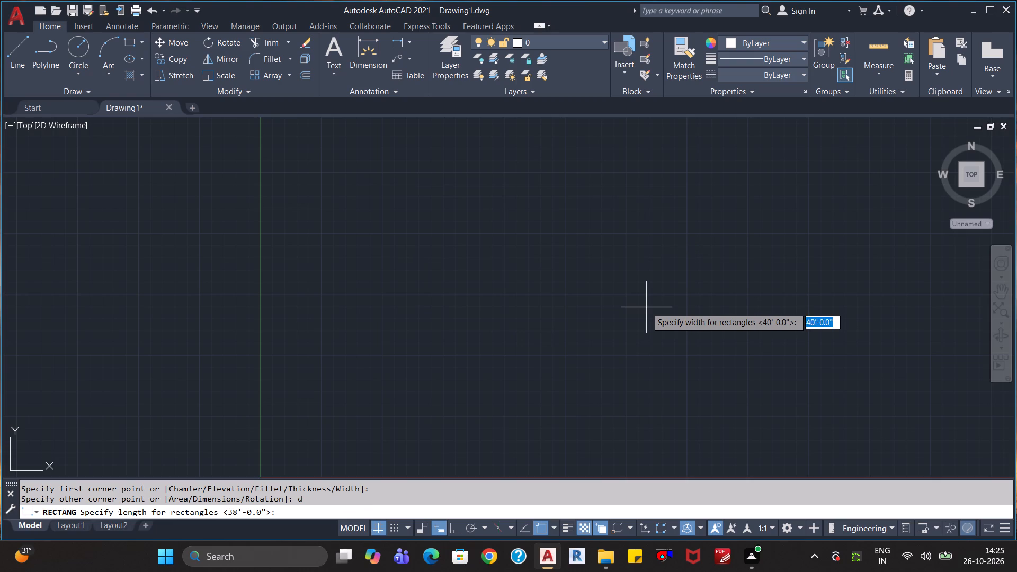
{"action": "type", "text": "40'"}
{"action": "key", "text": "Return"}
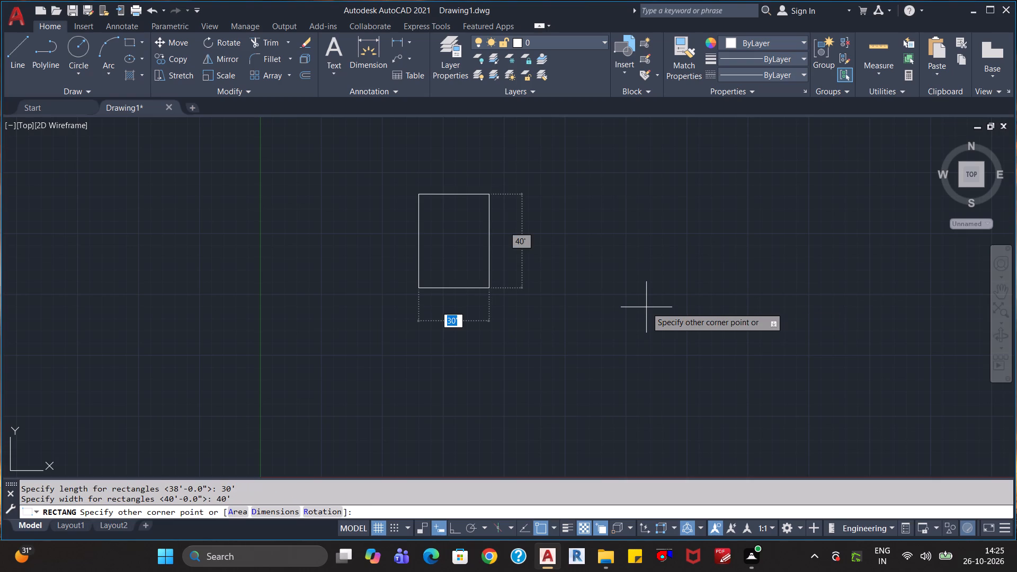
{"action": "left_click", "coordinate": [647, 313]}
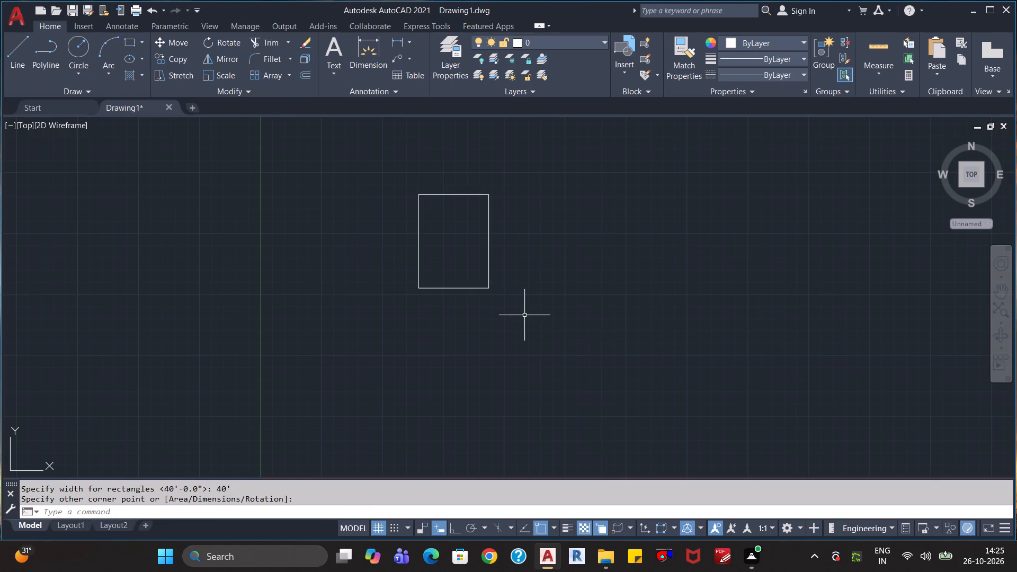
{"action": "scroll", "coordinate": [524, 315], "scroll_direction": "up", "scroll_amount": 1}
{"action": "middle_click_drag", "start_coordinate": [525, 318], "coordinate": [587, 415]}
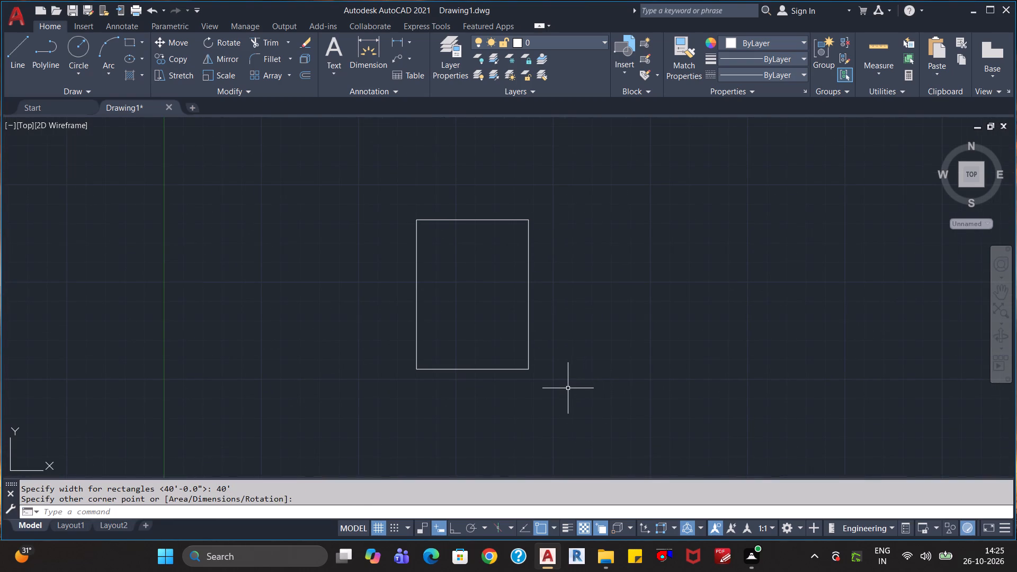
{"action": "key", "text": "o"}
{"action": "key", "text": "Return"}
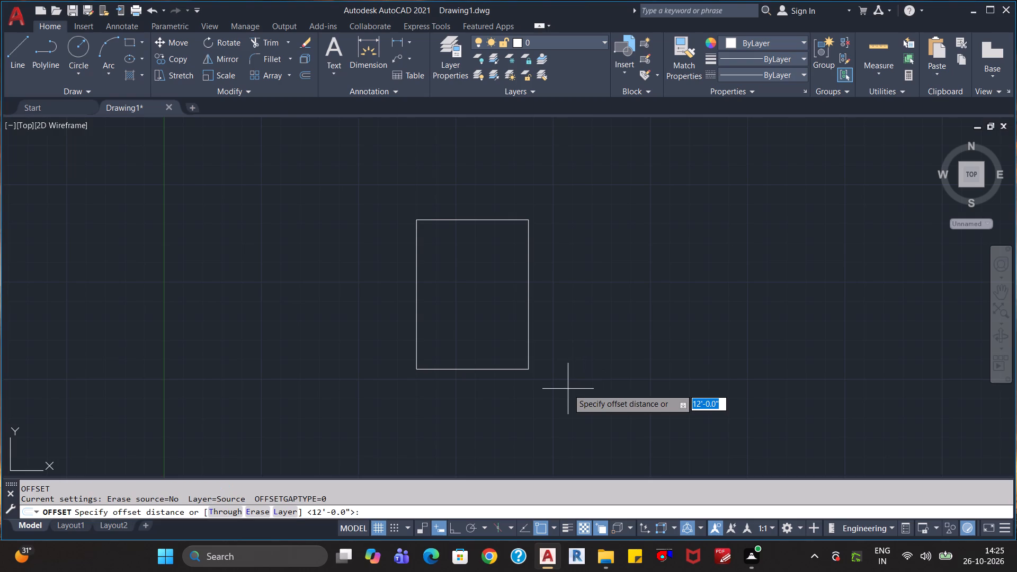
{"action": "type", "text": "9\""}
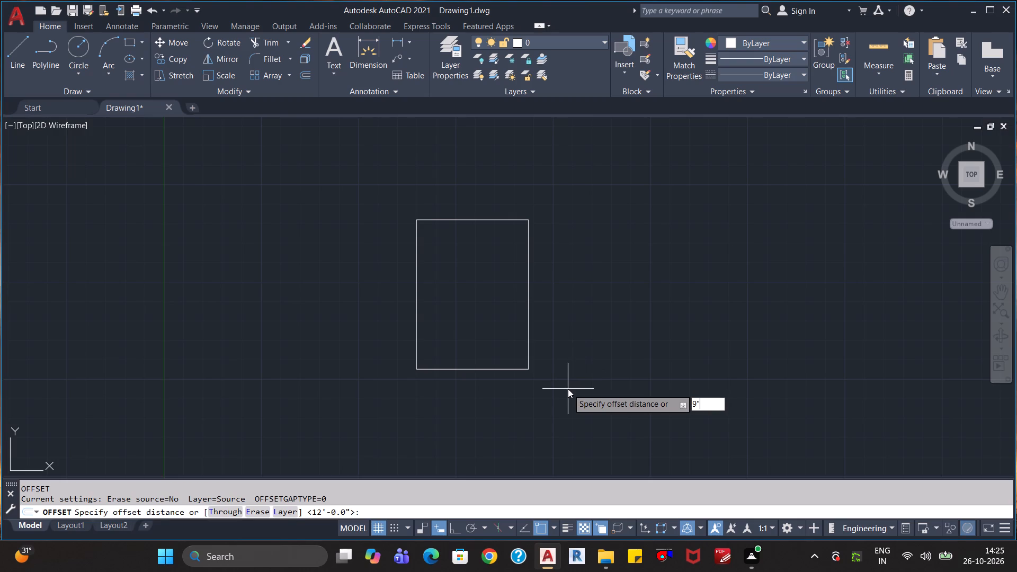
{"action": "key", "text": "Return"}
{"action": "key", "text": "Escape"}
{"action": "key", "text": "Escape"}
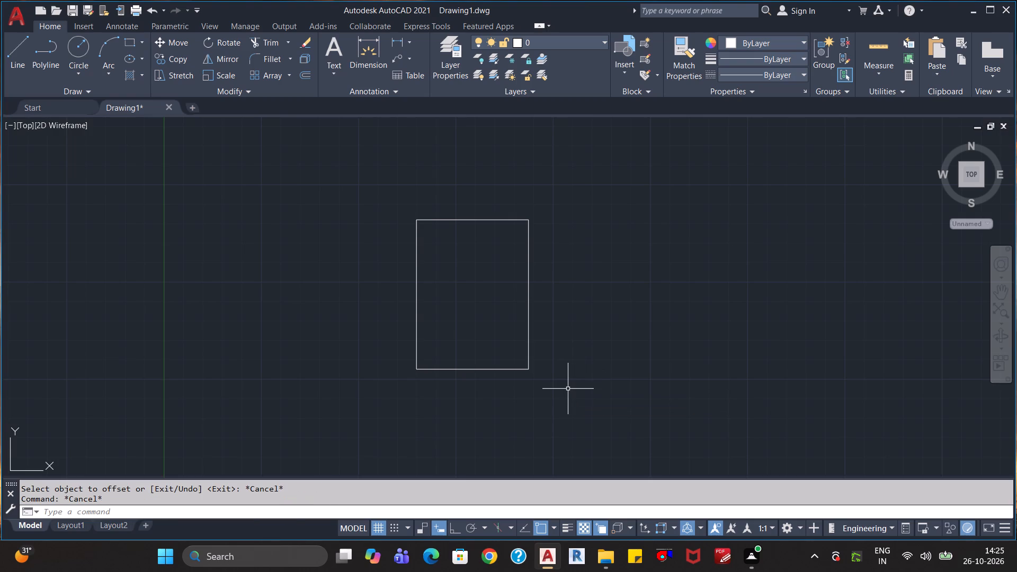
Offset the 30' by 40' rectangle inward by 9" using the Through option to form the exterior walls.
{"action": "key", "text": "o"}
{"action": "key", "text": "Return"}
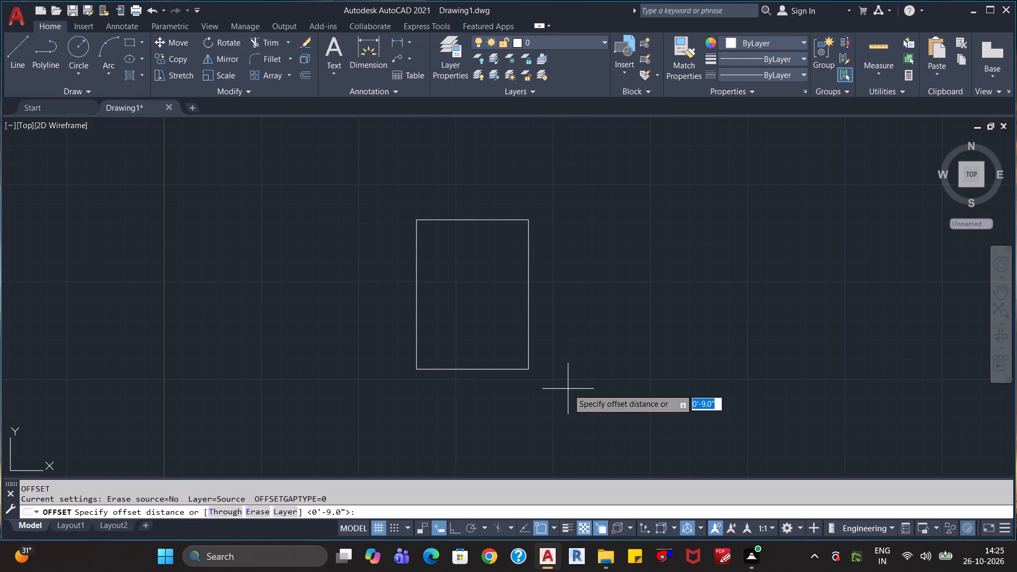
{"action": "key", "text": "t"}
{"action": "key", "text": "Return"}
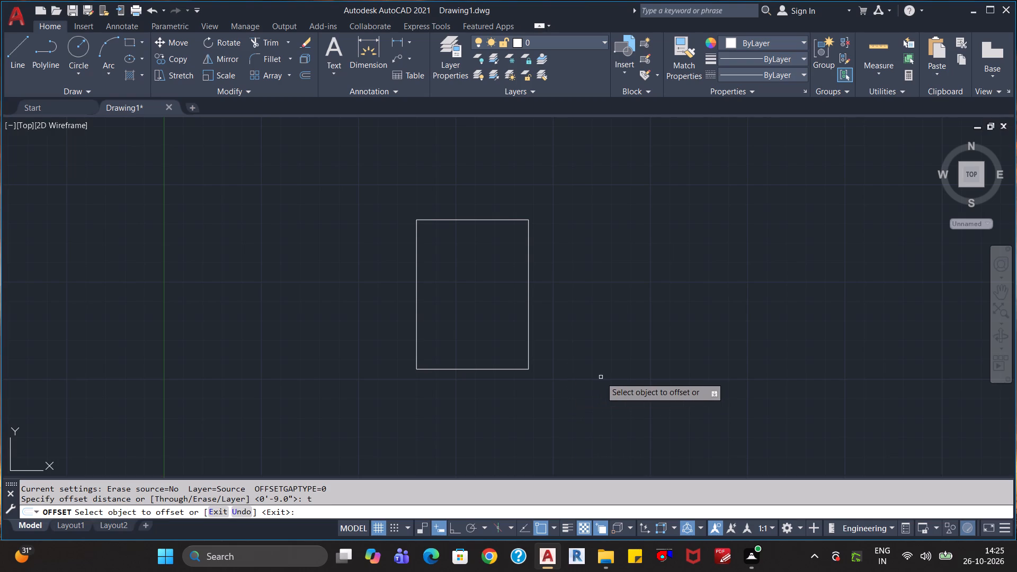
{"action": "key", "text": "9"}
{"action": "key", "text": "shift+quotedbl"}
{"action": "key", "text": "Return"}
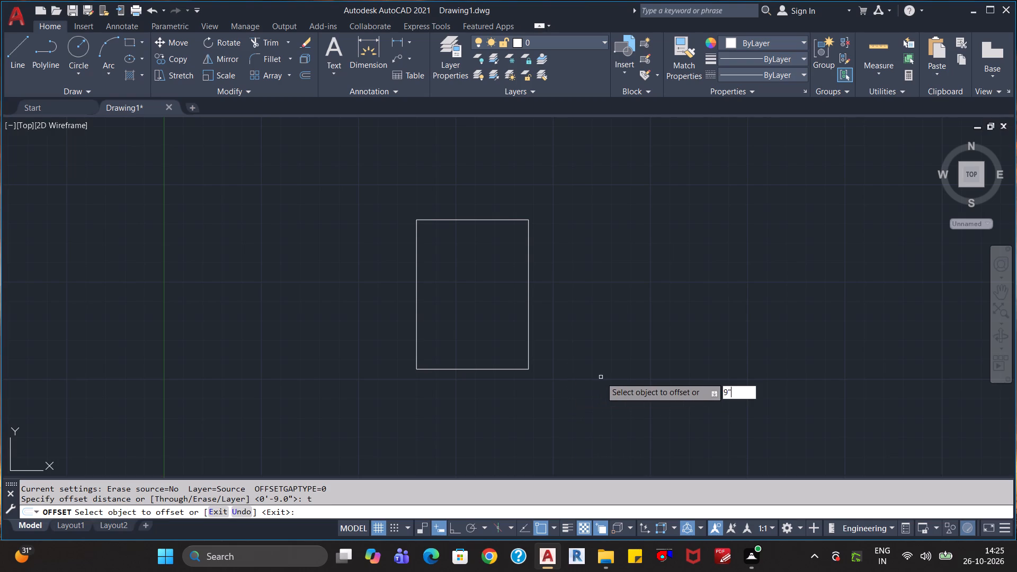
{"action": "left_click", "coordinate": [530, 311]}
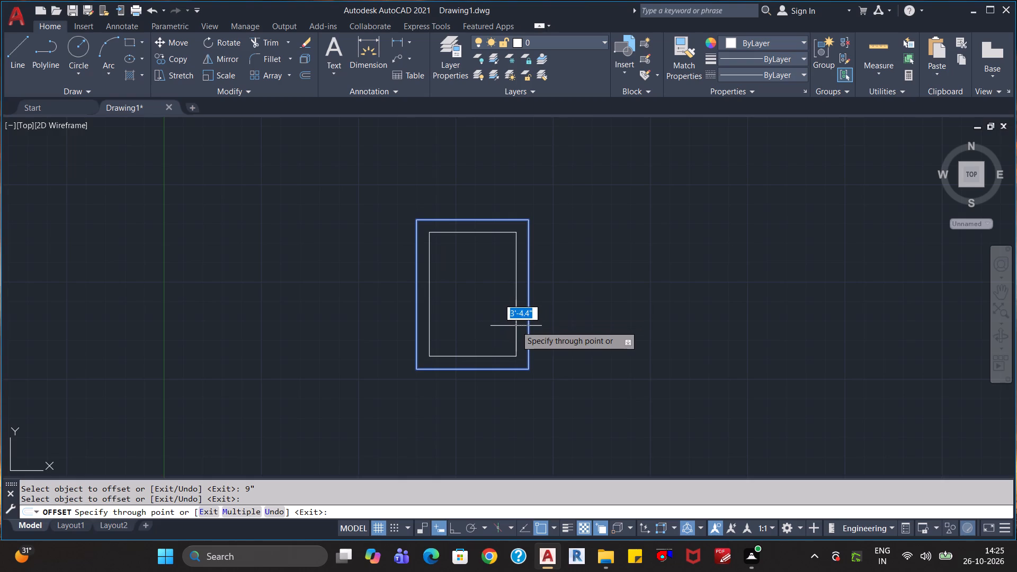
{"action": "key", "text": "9"}
{"action": "key", "text": "shift+quotedbl"}
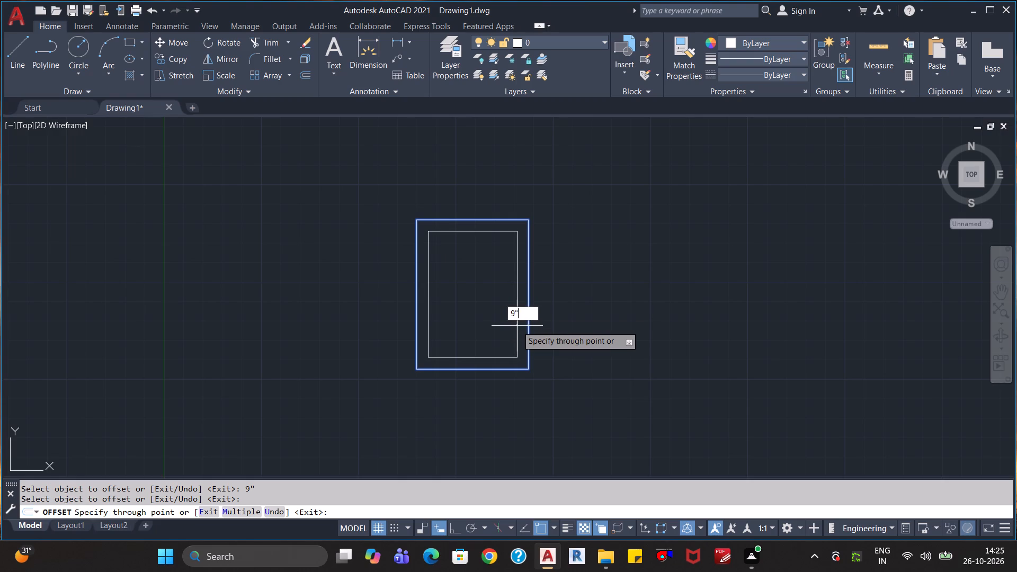
{"action": "key", "text": "Return"}
{"action": "key", "text": "Escape"}
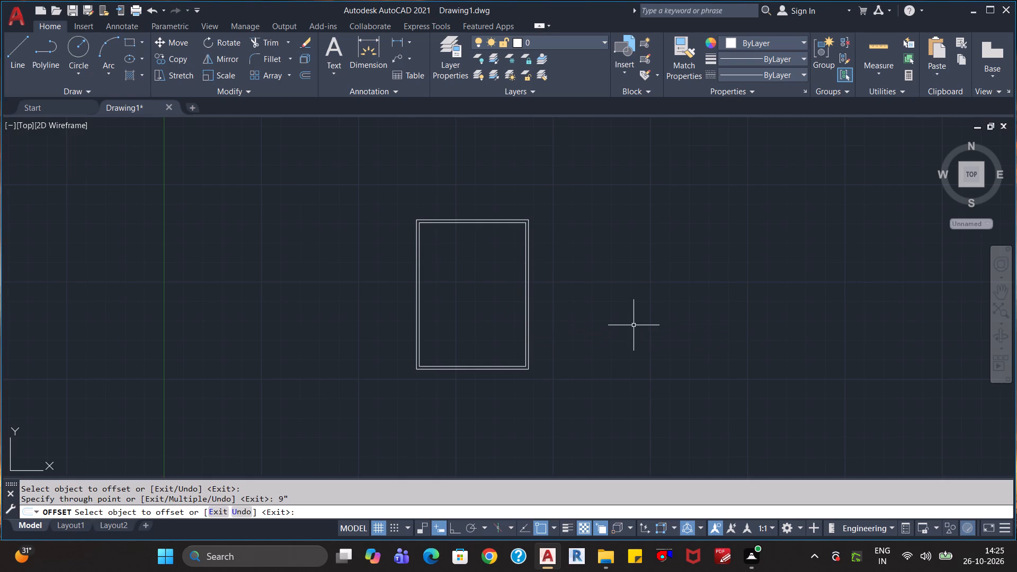
{"action": "key", "text": "Escape"}
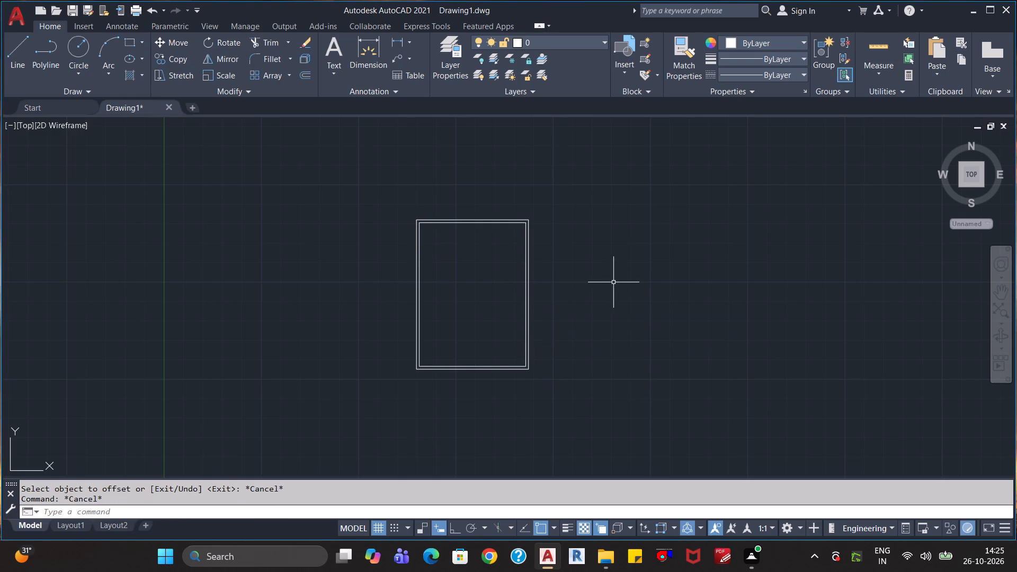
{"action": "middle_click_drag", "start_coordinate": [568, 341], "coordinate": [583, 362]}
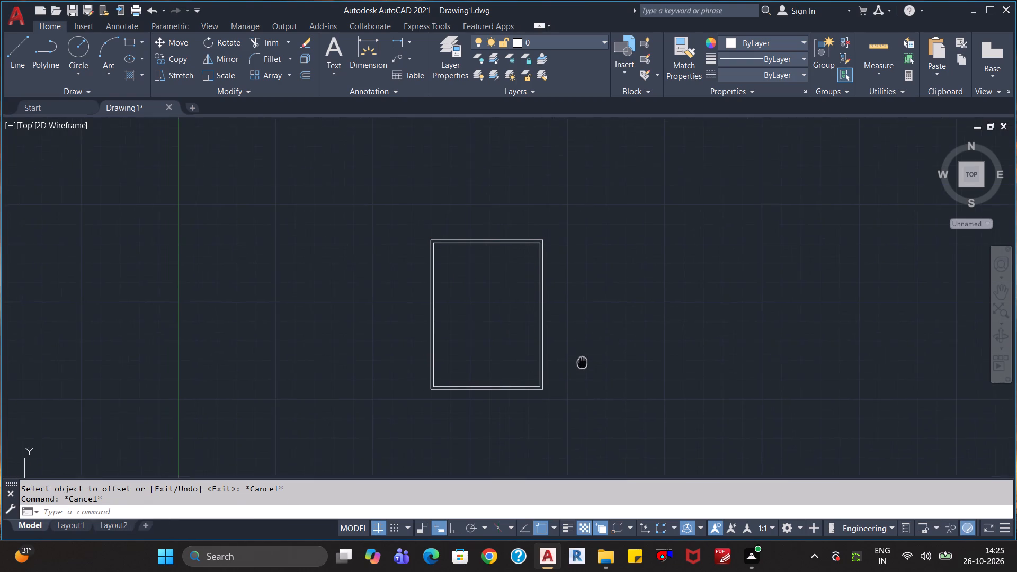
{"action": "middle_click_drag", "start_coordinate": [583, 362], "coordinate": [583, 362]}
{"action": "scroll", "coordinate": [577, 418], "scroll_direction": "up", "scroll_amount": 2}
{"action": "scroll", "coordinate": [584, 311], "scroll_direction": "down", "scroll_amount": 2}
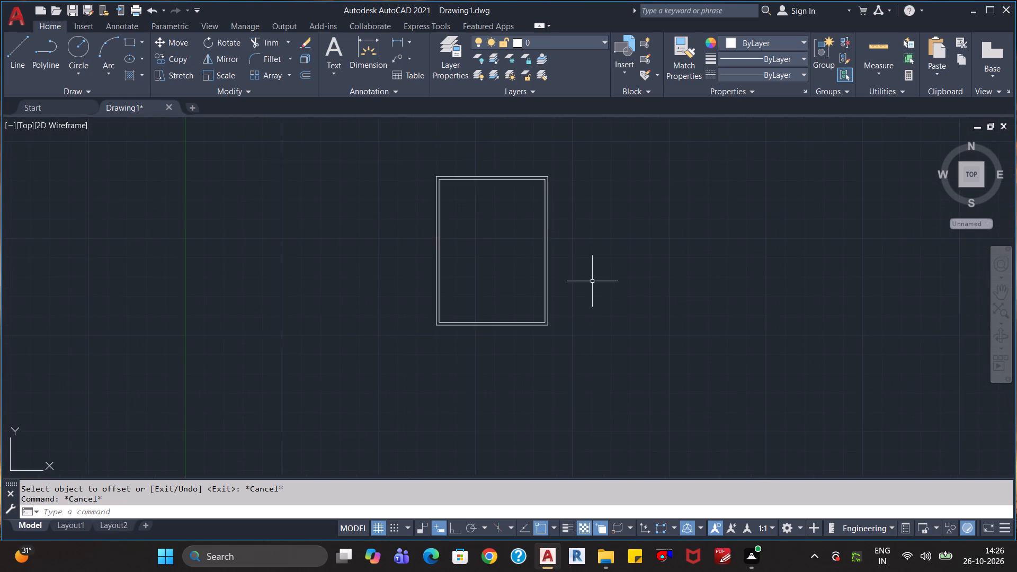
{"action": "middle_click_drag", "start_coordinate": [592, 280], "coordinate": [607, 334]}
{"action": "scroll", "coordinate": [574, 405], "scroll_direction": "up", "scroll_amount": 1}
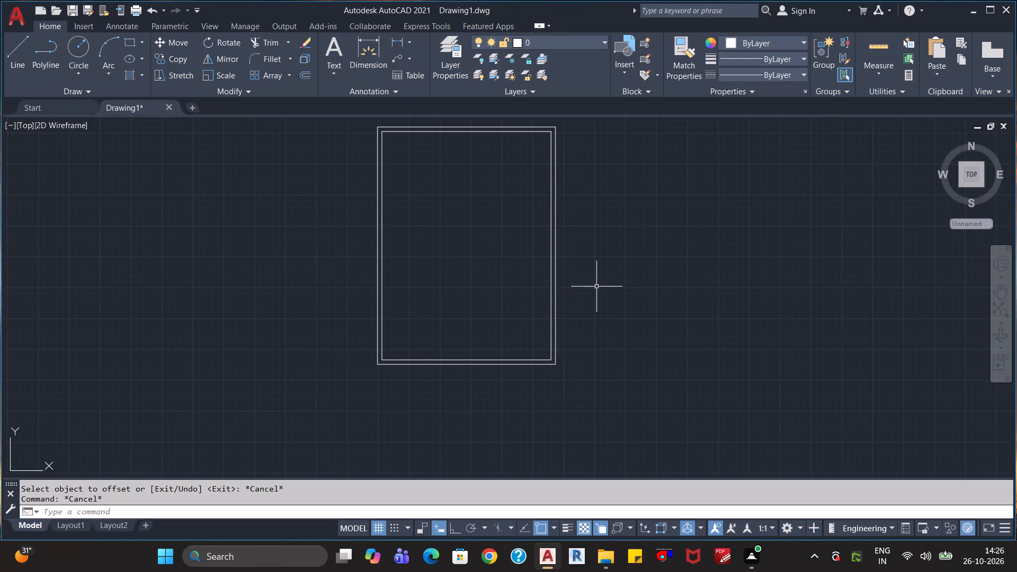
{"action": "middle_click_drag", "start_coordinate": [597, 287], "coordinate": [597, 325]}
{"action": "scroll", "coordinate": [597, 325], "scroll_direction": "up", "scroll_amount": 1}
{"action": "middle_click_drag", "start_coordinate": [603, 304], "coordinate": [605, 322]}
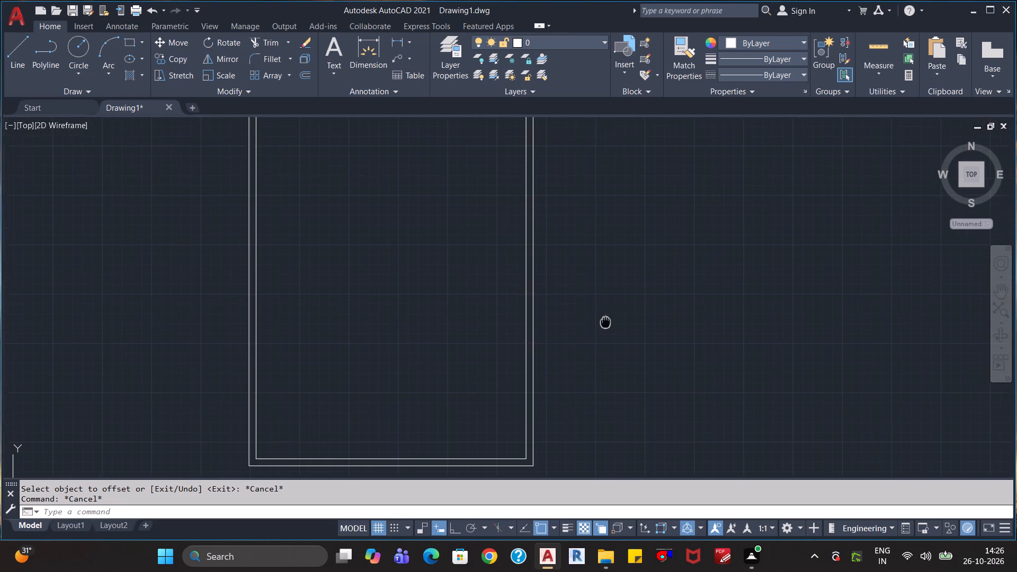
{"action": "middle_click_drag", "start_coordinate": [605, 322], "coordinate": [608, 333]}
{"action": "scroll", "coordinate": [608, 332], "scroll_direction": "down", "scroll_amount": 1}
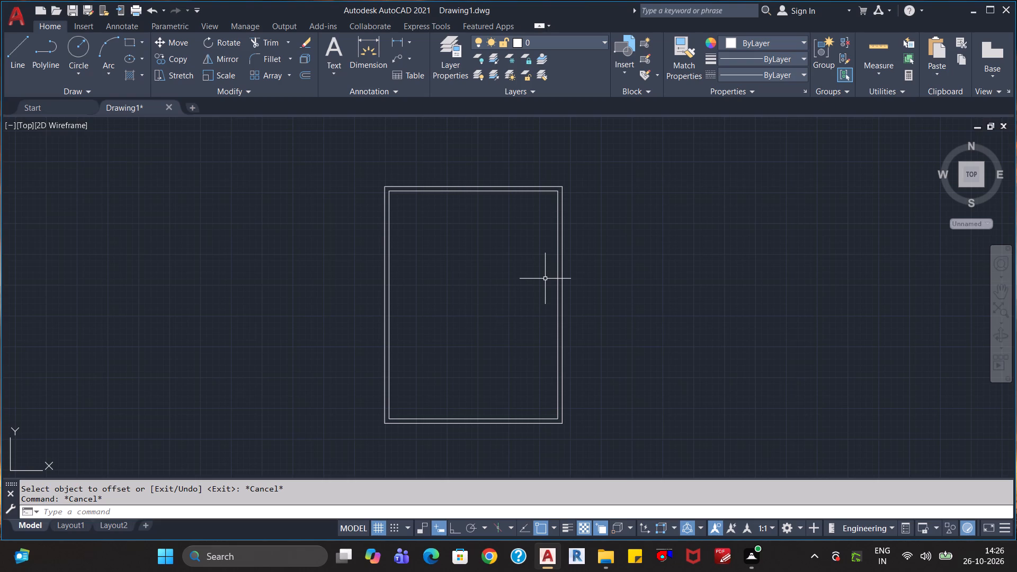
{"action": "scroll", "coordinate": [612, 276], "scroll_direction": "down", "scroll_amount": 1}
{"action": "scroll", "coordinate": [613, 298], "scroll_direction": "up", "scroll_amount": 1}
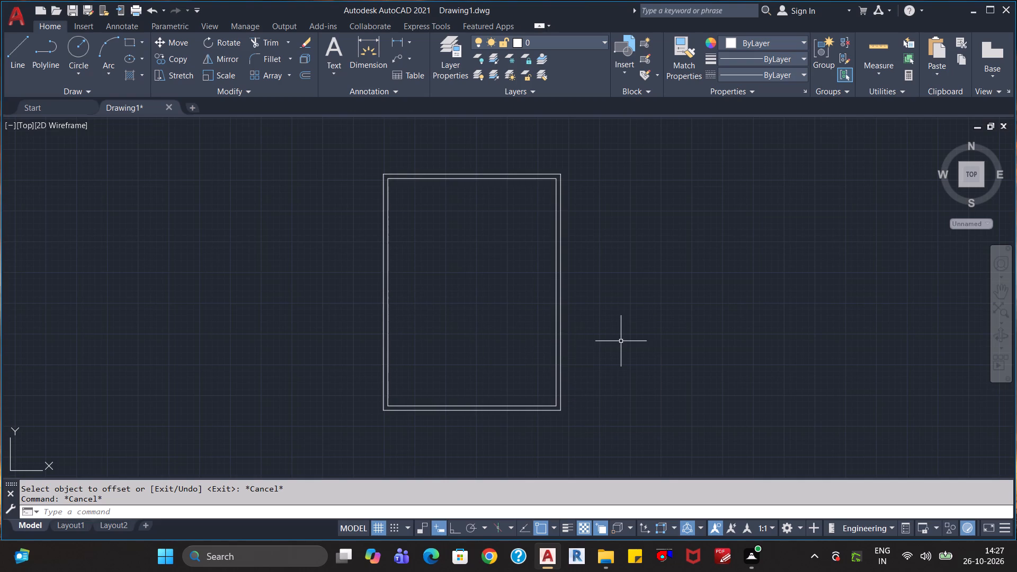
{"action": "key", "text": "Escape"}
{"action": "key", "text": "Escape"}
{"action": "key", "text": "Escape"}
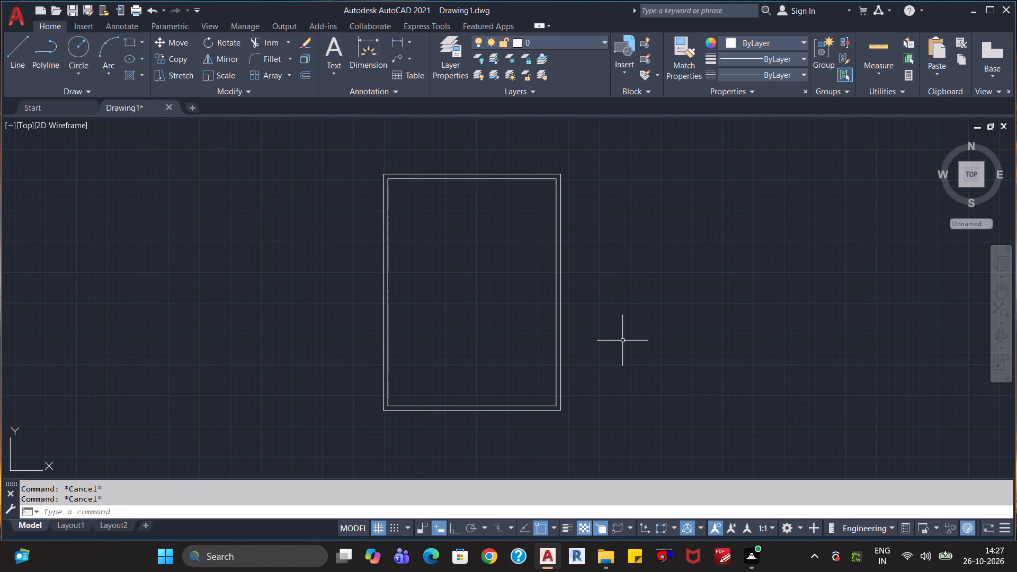
Explode the inner wall rectangle into separate lines.
{"action": "left_click", "coordinate": [557, 340]}
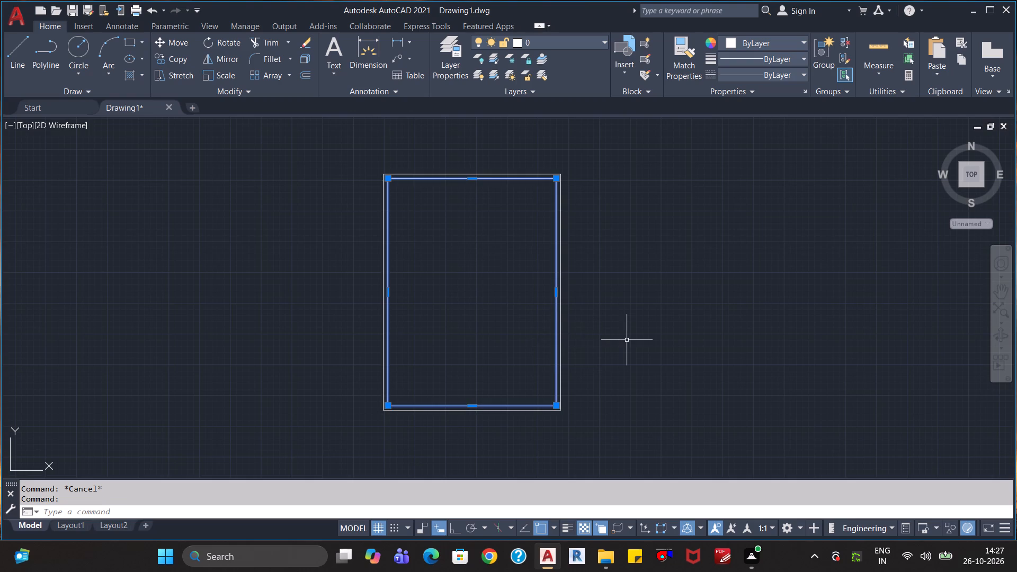
{"action": "key", "text": "x"}
{"action": "key", "text": "Return"}
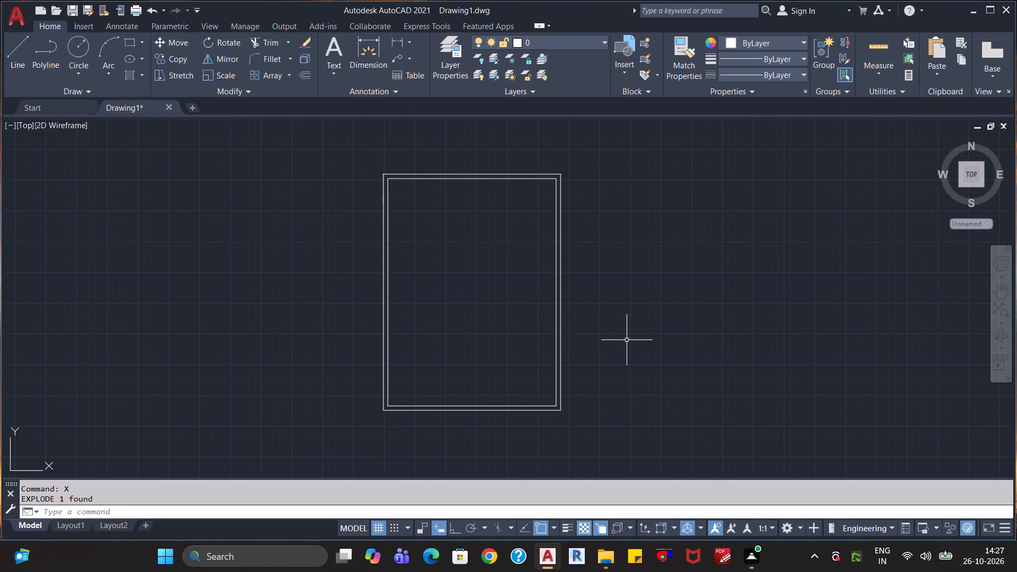
Offset the inner face line of the left exterior wall 12' toward the interior.
{"action": "key", "text": "o"}
{"action": "key", "text": "Return"}
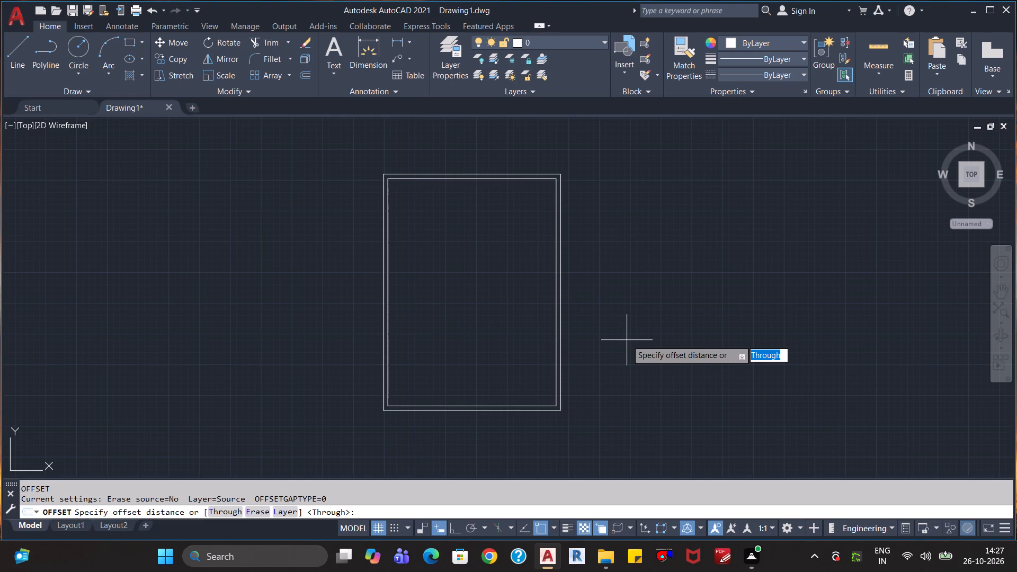
{"action": "type", "text": "12'"}
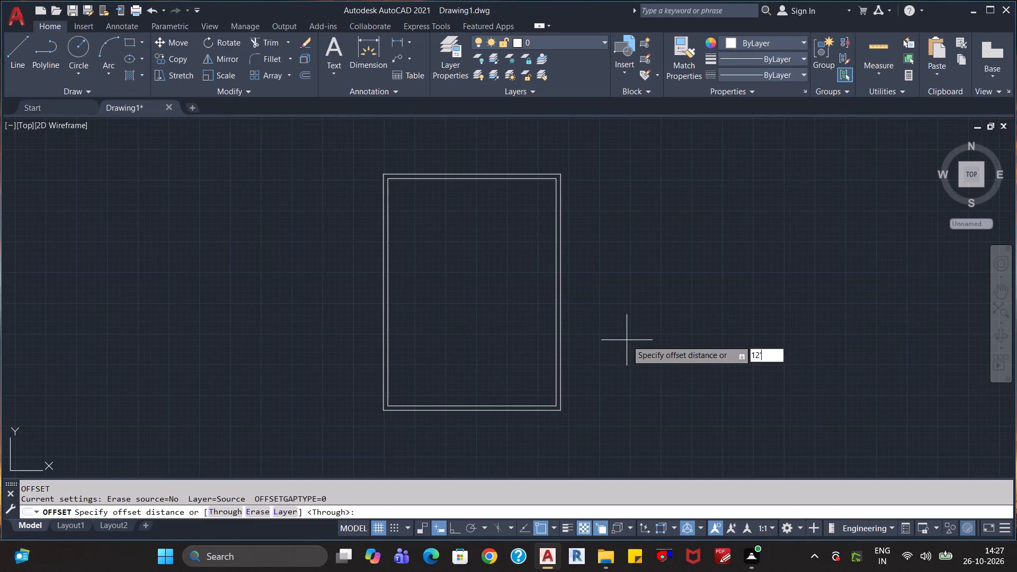
{"action": "key", "text": "Return"}
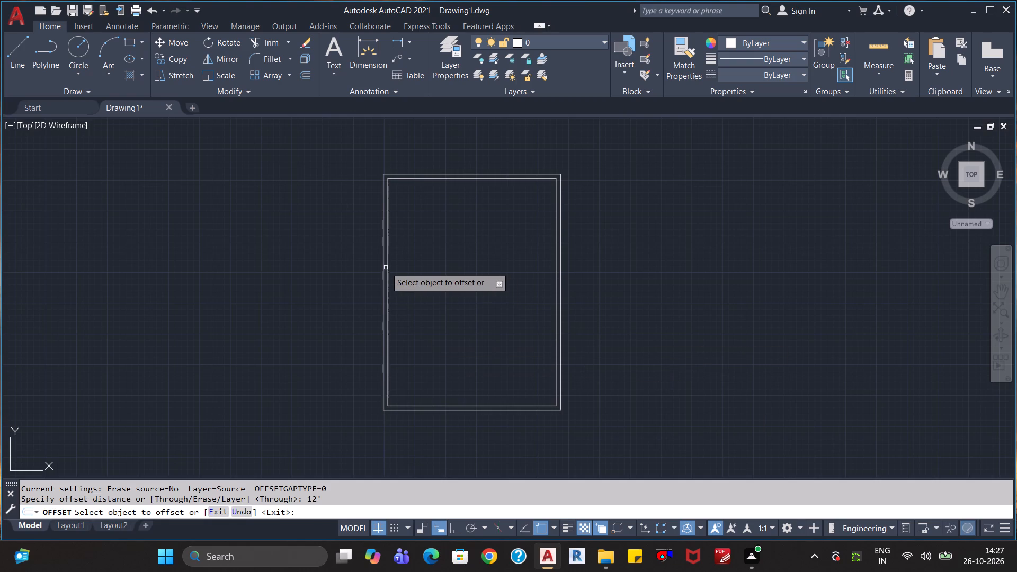
{"action": "left_click", "coordinate": [388, 267]}
{"action": "left_click", "coordinate": [480, 255]}
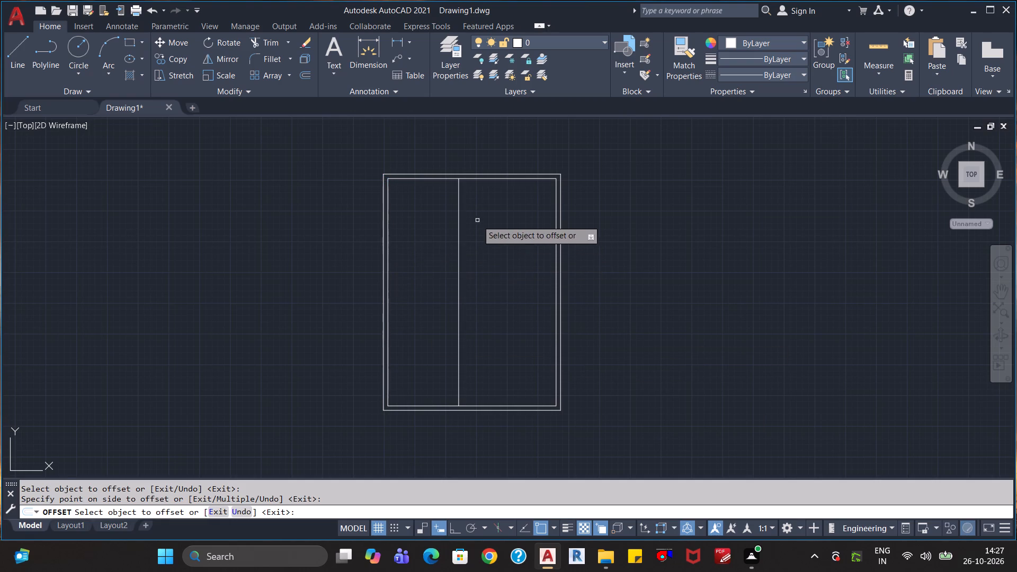
Offset the inner face line of the top exterior wall 12' toward the interior.
{"action": "left_click", "coordinate": [470, 179]}
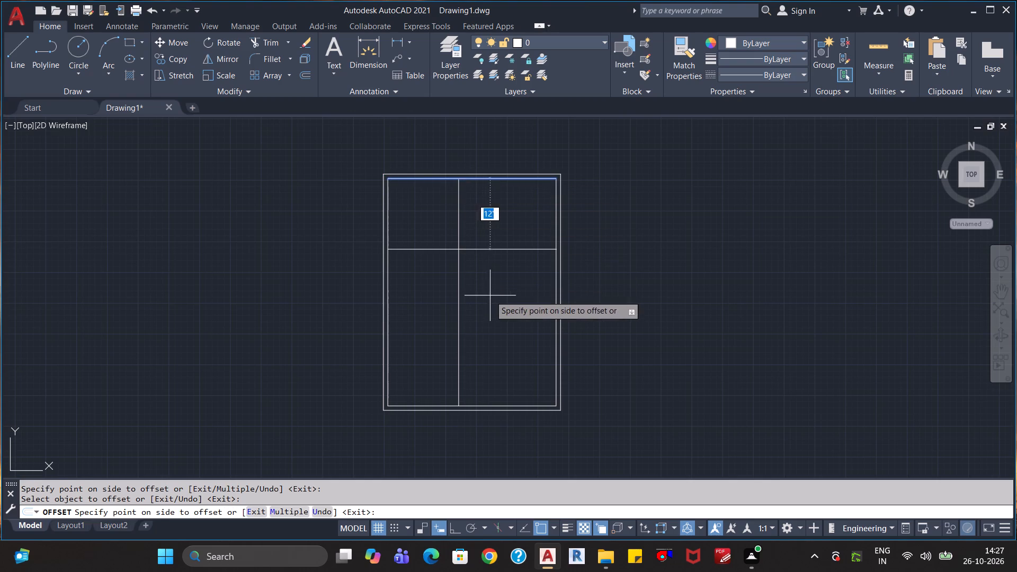
{"action": "left_click", "coordinate": [490, 296]}
Offset the vertical partition line 4" to the right and the horizontal partition line 4" downward to give both partitions thickness.
{"action": "left_click", "coordinate": [458, 234]}
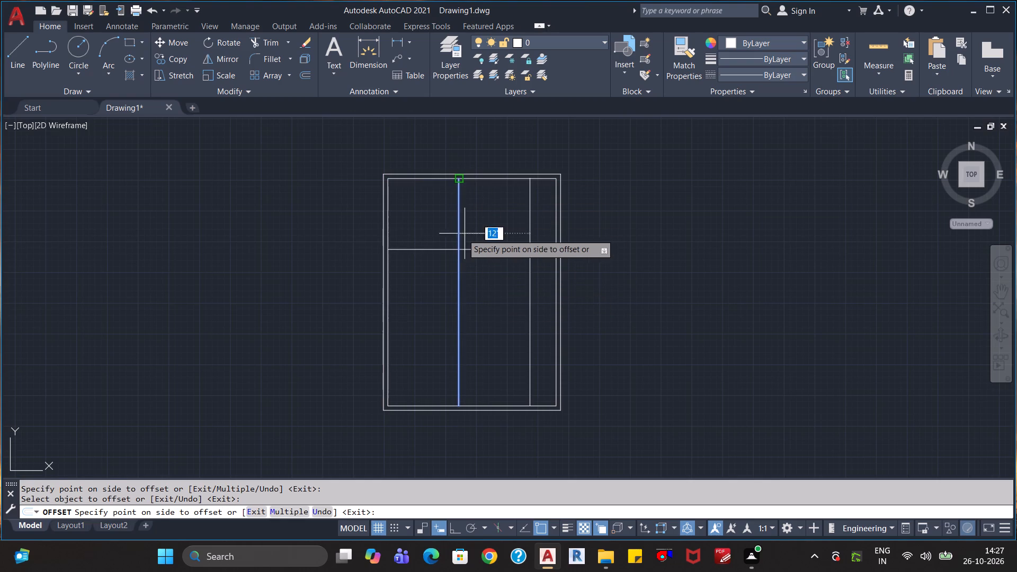
{"action": "type", "text": "4\""}
{"action": "key", "text": "Return"}
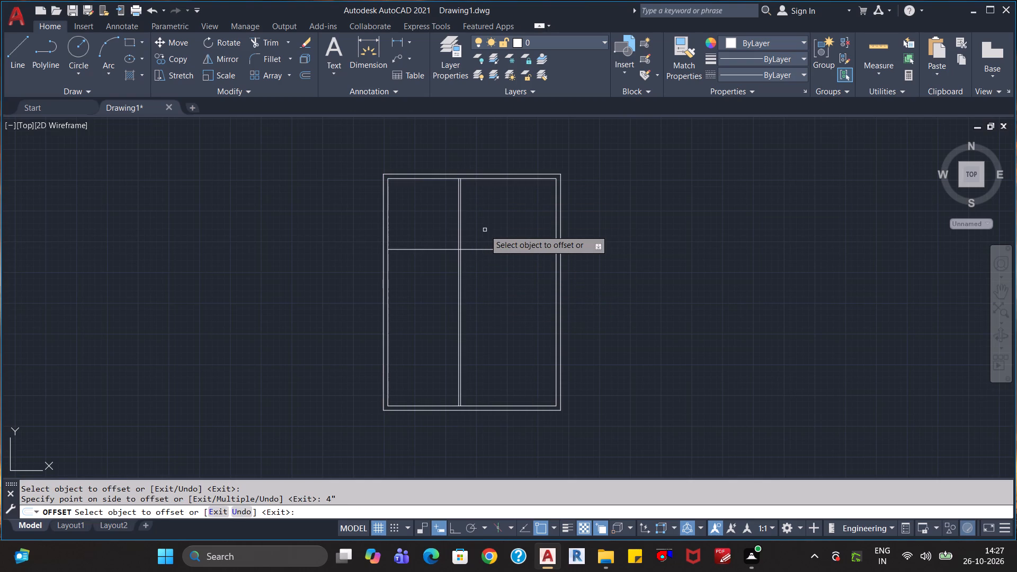
{"action": "left_click", "coordinate": [440, 249]}
{"action": "type", "text": "4\""}
{"action": "key", "text": "Return"}
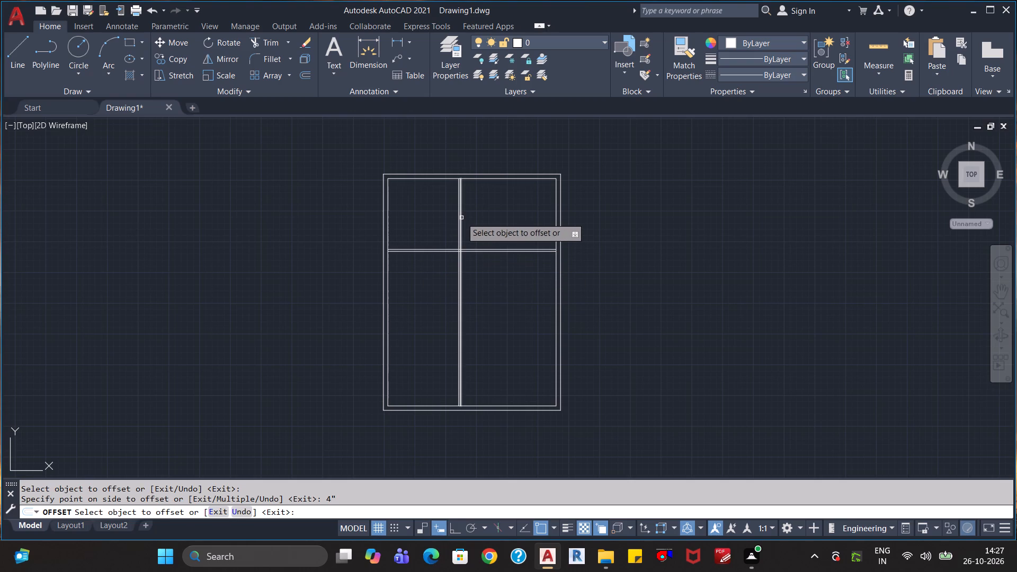
Offset the right face line of the vertical partition 4'6" to the right.
{"action": "left_click", "coordinate": [462, 217]}
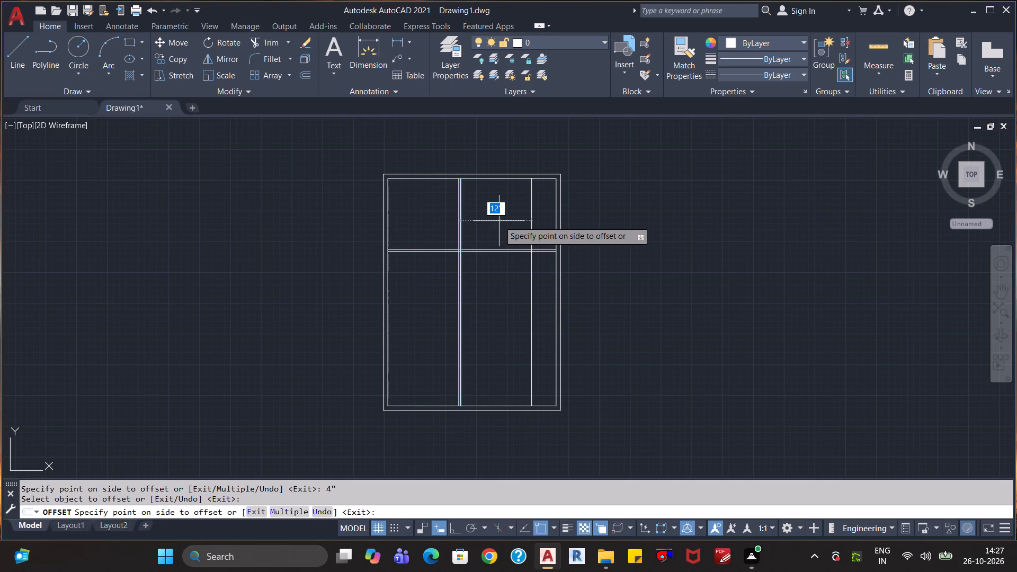
{"action": "type", "text": "4'"}
{"action": "type", "text": "6\""}
{"action": "key", "text": "Return"}
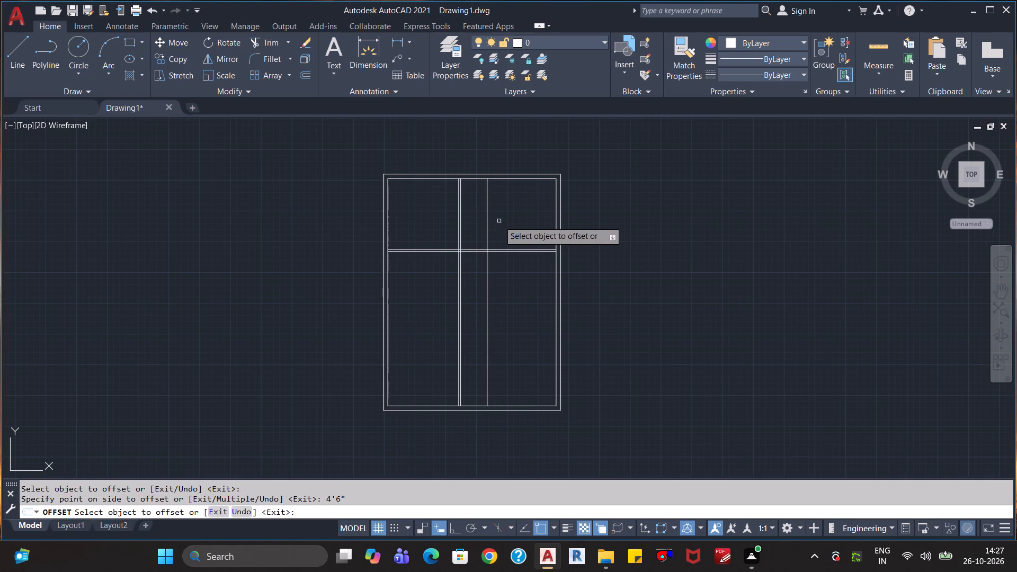
Offset the inner face line of the top exterior wall 6'6" toward the interior.
{"action": "left_click", "coordinate": [473, 180]}
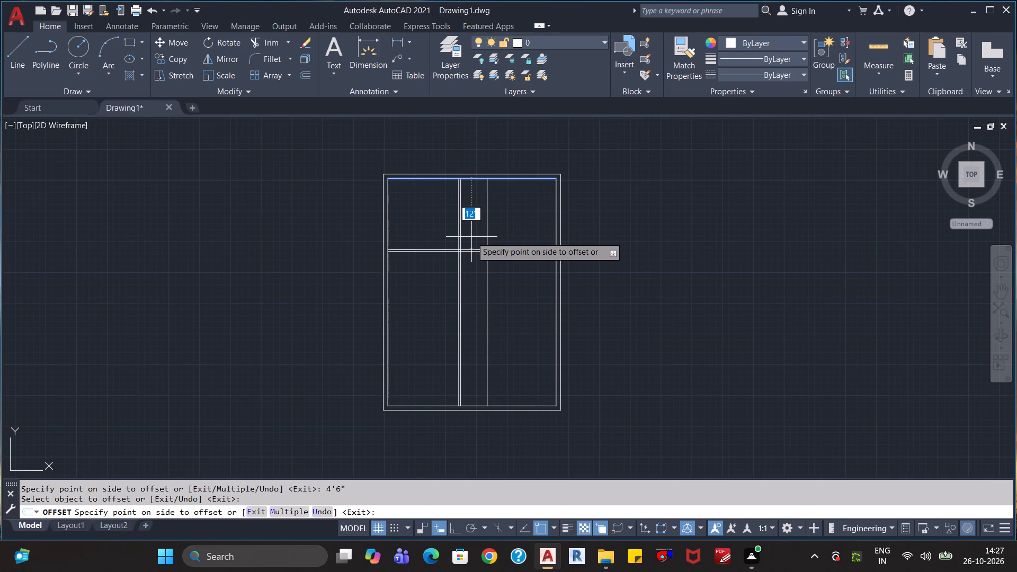
{"action": "type", "text": "6'"}
{"action": "type", "text": "6\""}
{"action": "key", "text": "Return"}
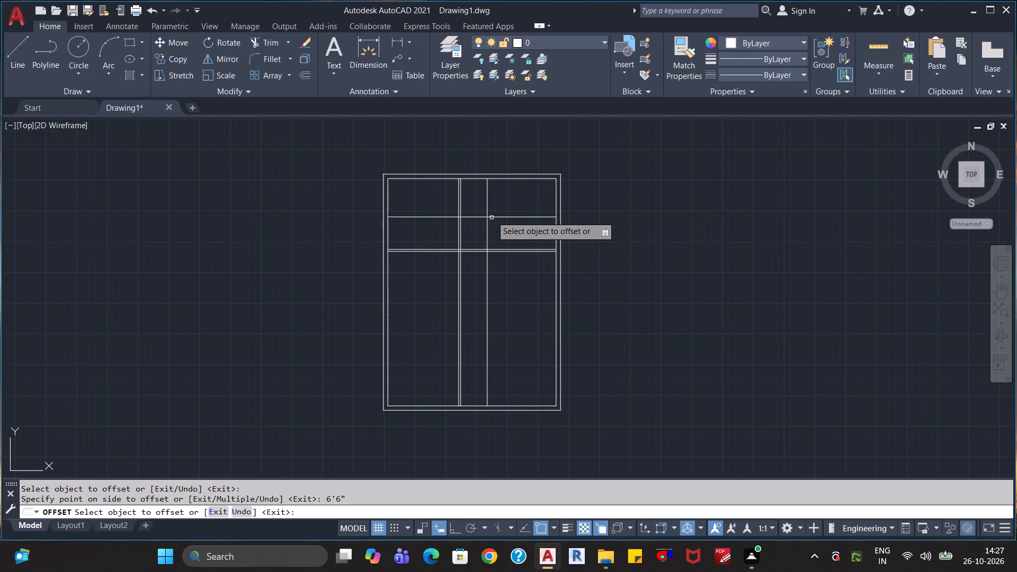
Offset the 4'6" vertical line 4" to the right and the 6'6" horizontal line 4" downward to form partitions.
{"action": "left_click", "coordinate": [487, 204]}
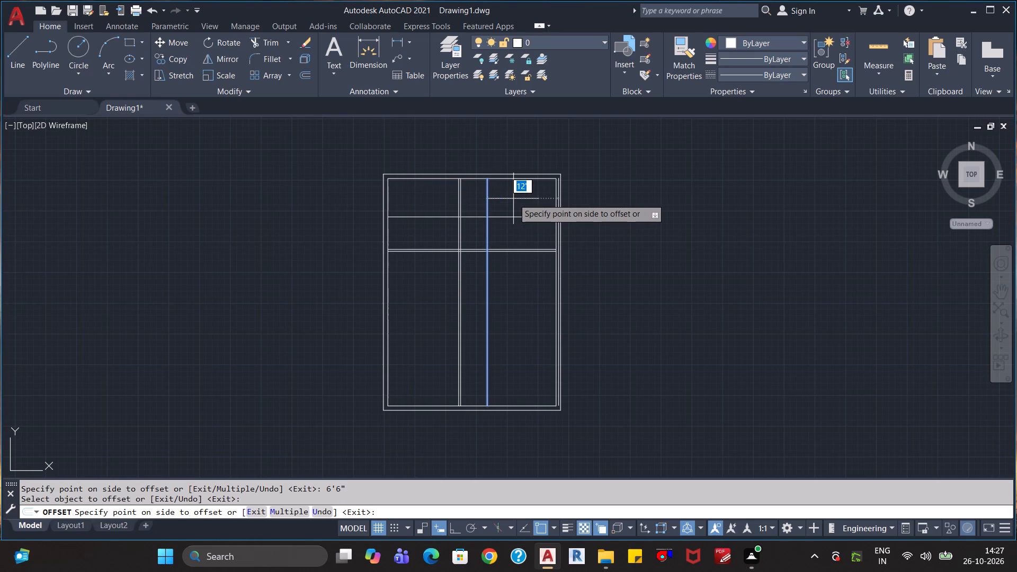
{"action": "type", "text": "4\""}
{"action": "key", "text": "Return"}
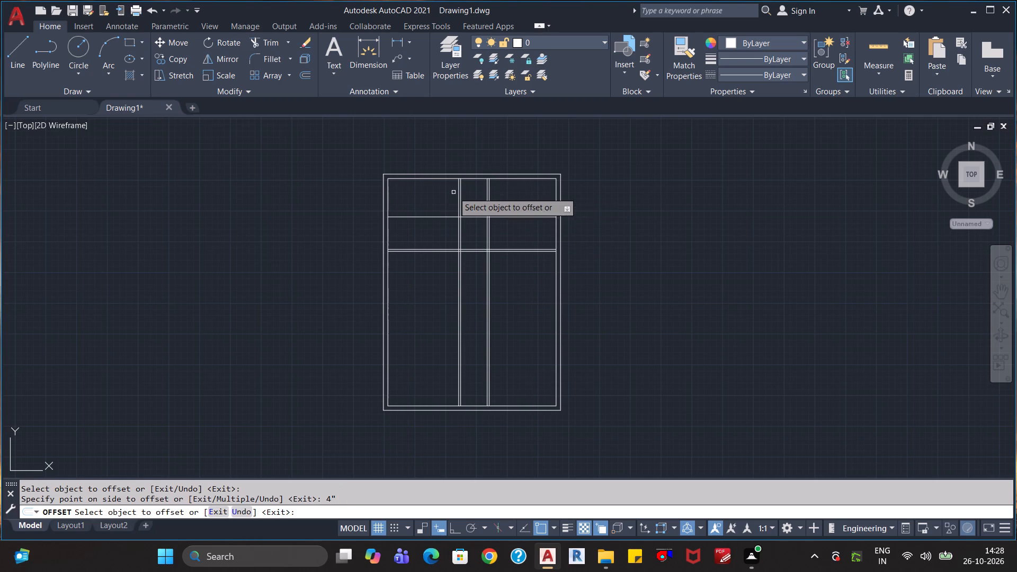
{"action": "left_click", "coordinate": [475, 217]}
{"action": "type", "text": "4\""}
{"action": "key", "text": "Return"}
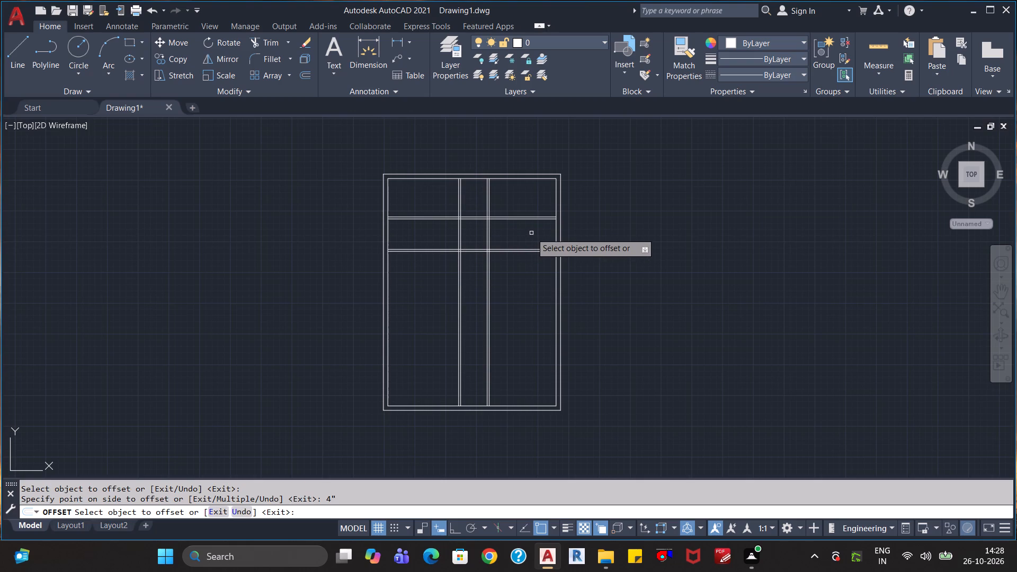
{"action": "key", "text": "Escape"}
{"action": "key", "text": "Escape"}
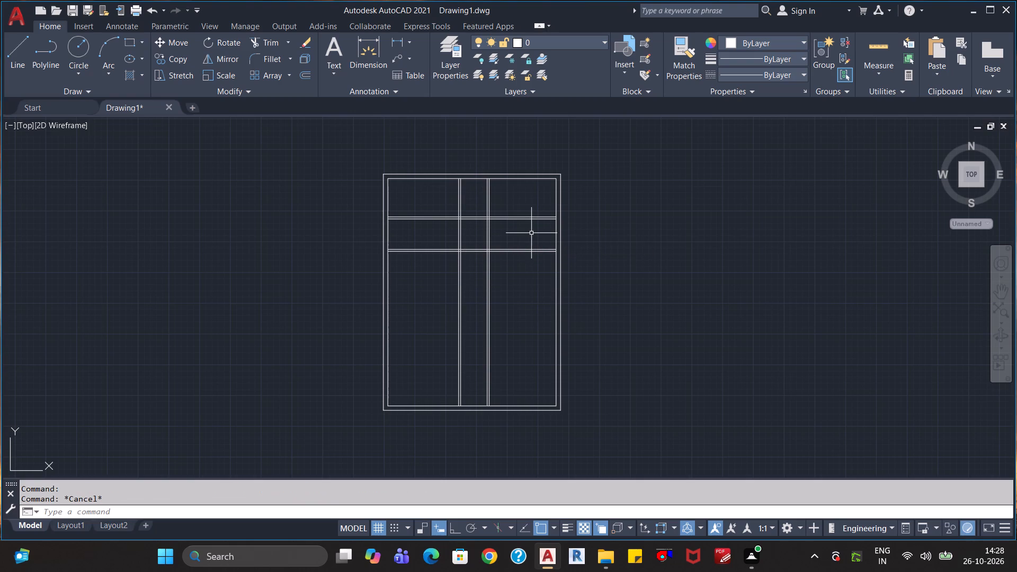
Trim the second vertical partition below the 12' partition, the latter's middle segment, and the upper horizontal partition outside the central bay.
{"action": "type", "text": "tr"}
{"action": "key", "text": "Return"}
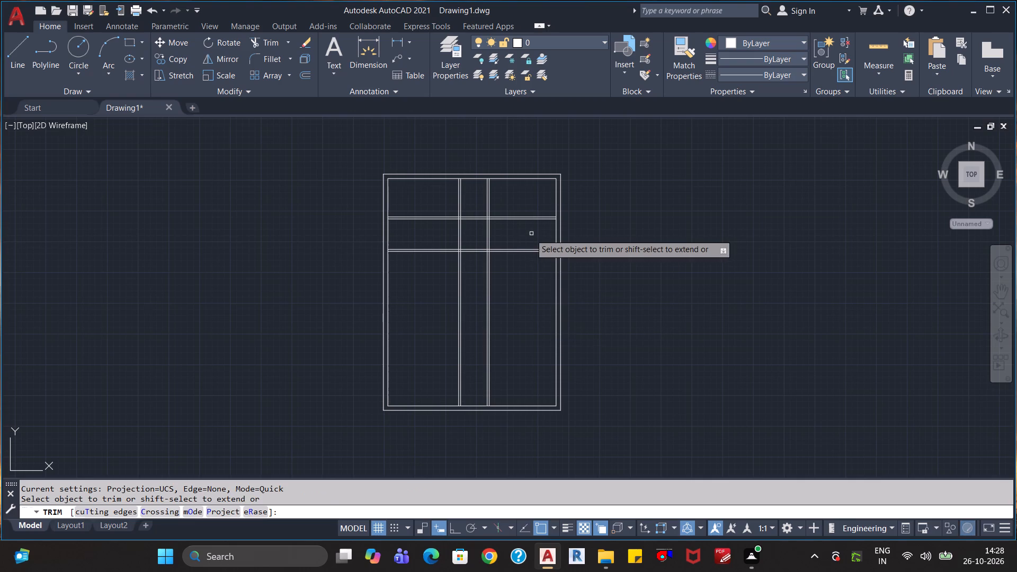
{"action": "left_click", "coordinate": [501, 231]}
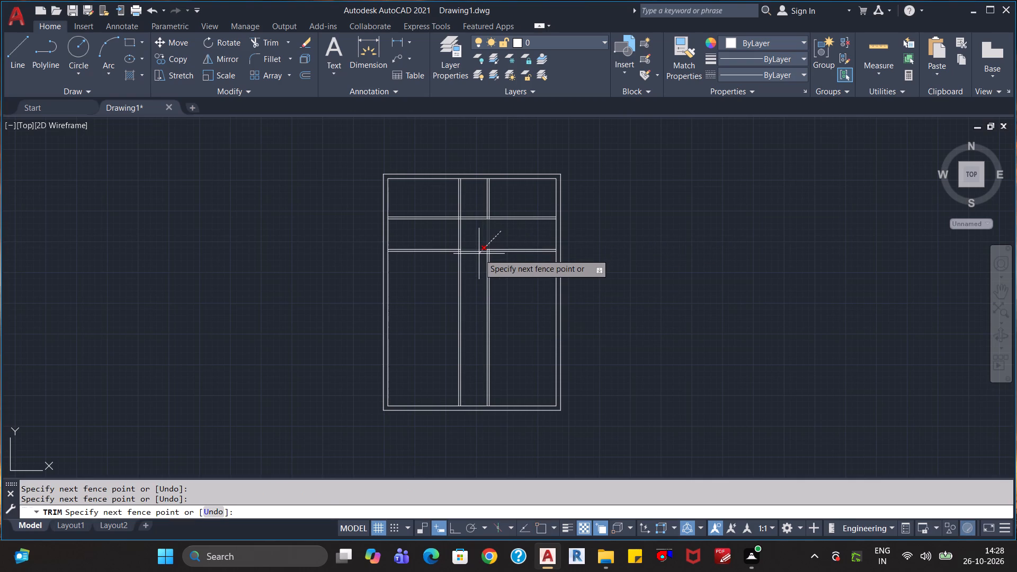
{"action": "left_click", "coordinate": [504, 233]}
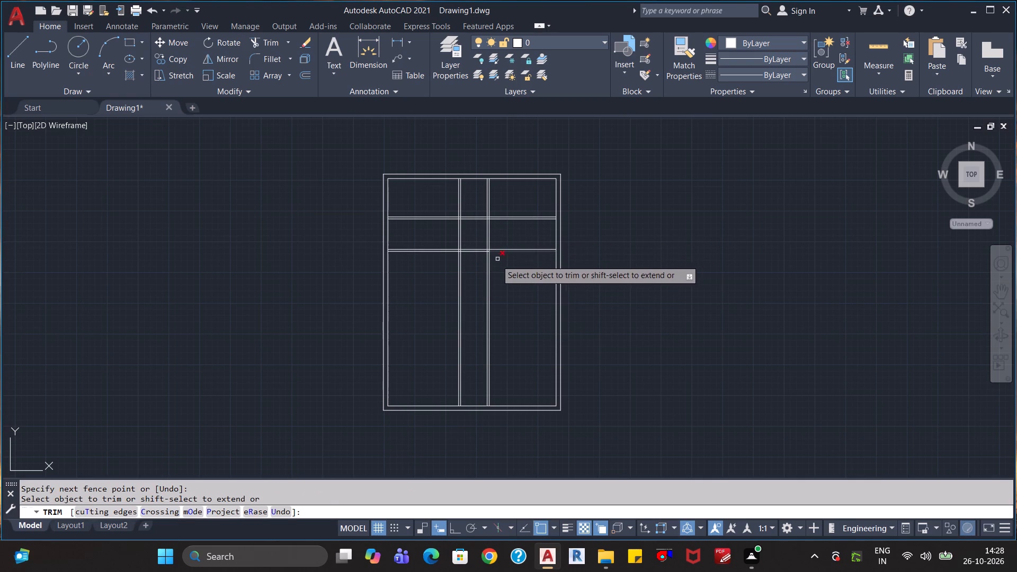
{"action": "left_click", "coordinate": [479, 237]}
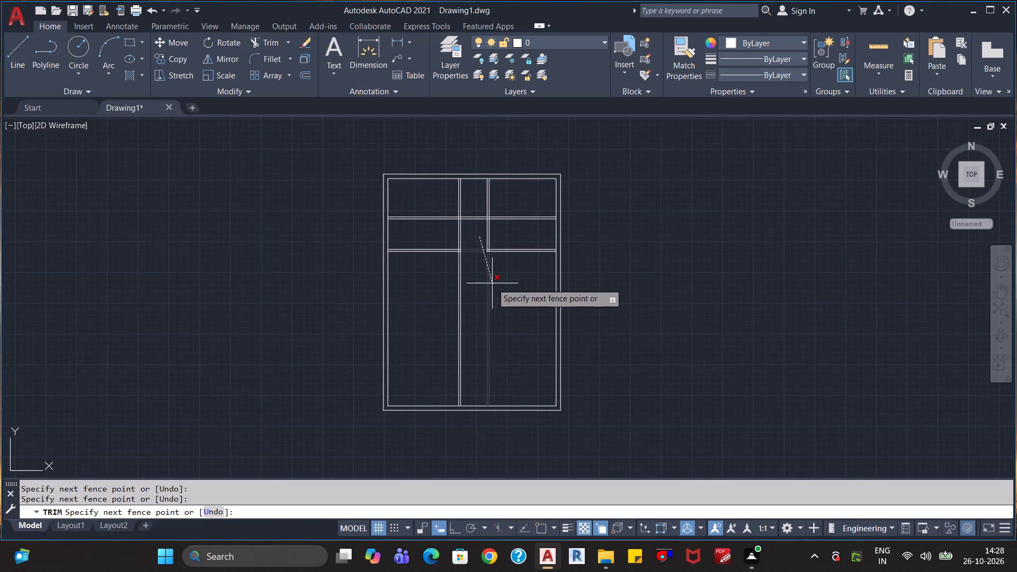
{"action": "left_click", "coordinate": [492, 283]}
{"action": "left_click", "coordinate": [518, 209]}
{"action": "left_click", "coordinate": [508, 228]}
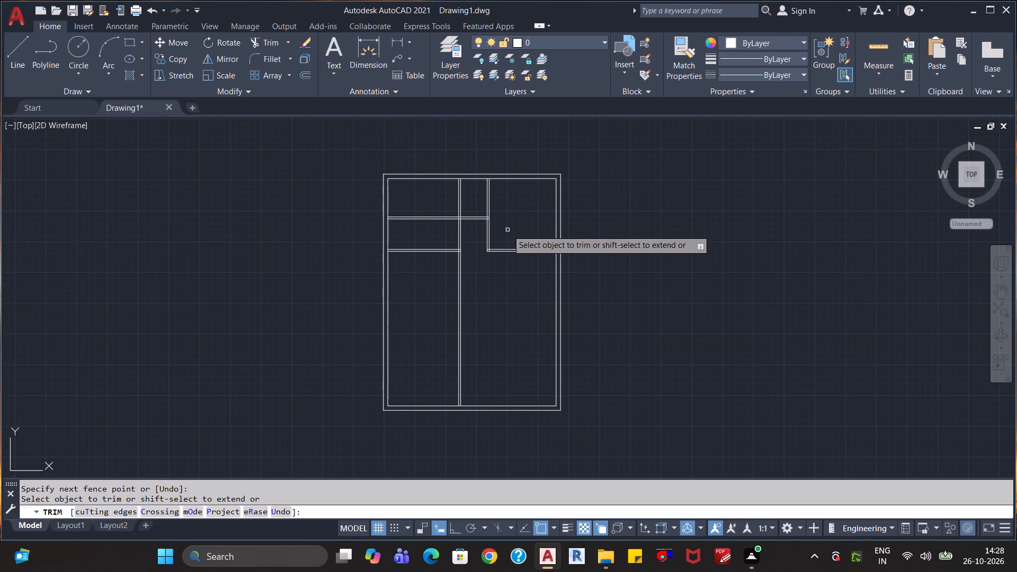
{"action": "left_click", "coordinate": [438, 207]}
{"action": "left_click", "coordinate": [439, 227]}
Trim the overlapping lines where the short upper horizontal partition meets the vertical partitions at both its ends.
{"action": "scroll", "coordinate": [522, 227], "scroll_direction": "up", "scroll_amount": 3}
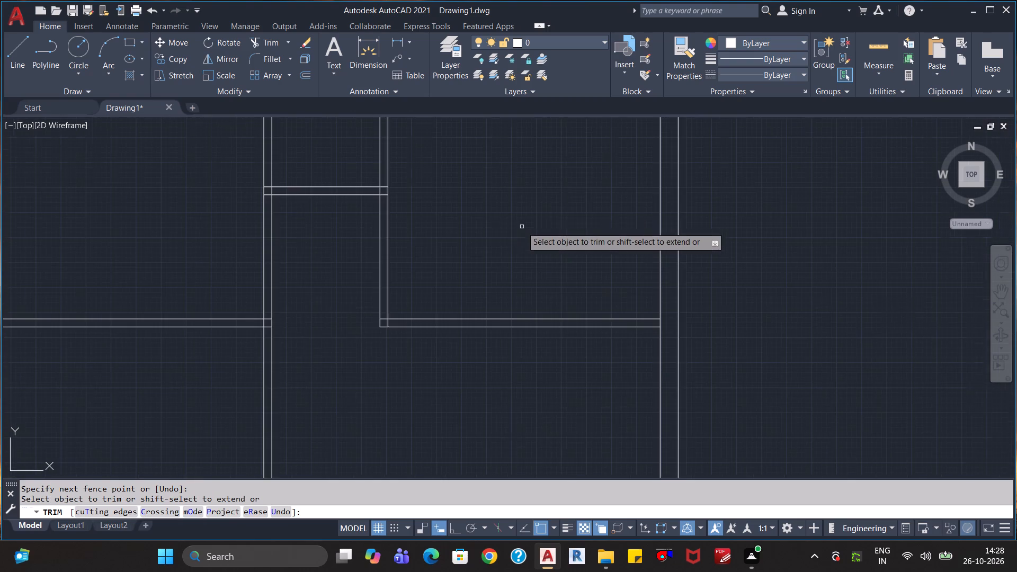
{"action": "middle_click_drag", "start_coordinate": [482, 215], "coordinate": [569, 325]}
{"action": "scroll", "coordinate": [468, 321], "scroll_direction": "up", "scroll_amount": 2}
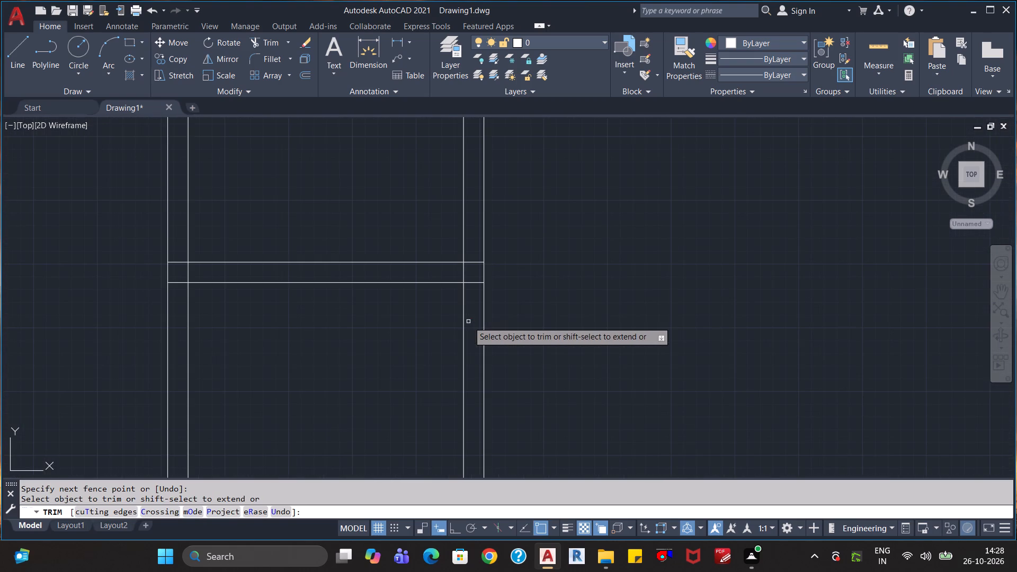
{"action": "left_click_drag", "start_coordinate": [473, 294], "coordinate": [454, 278]}
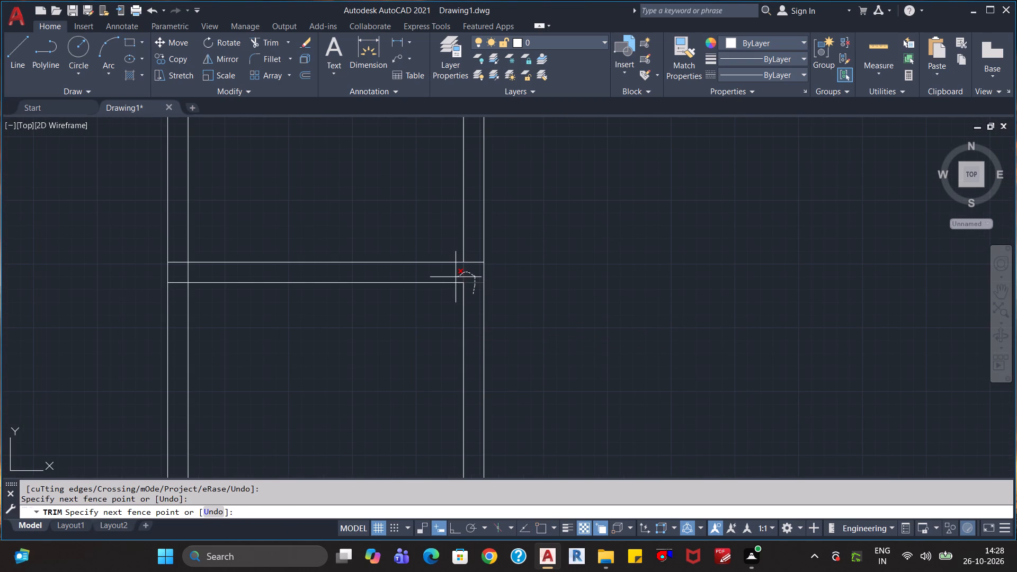
{"action": "left_click_drag", "start_coordinate": [454, 278], "coordinate": [467, 256]}
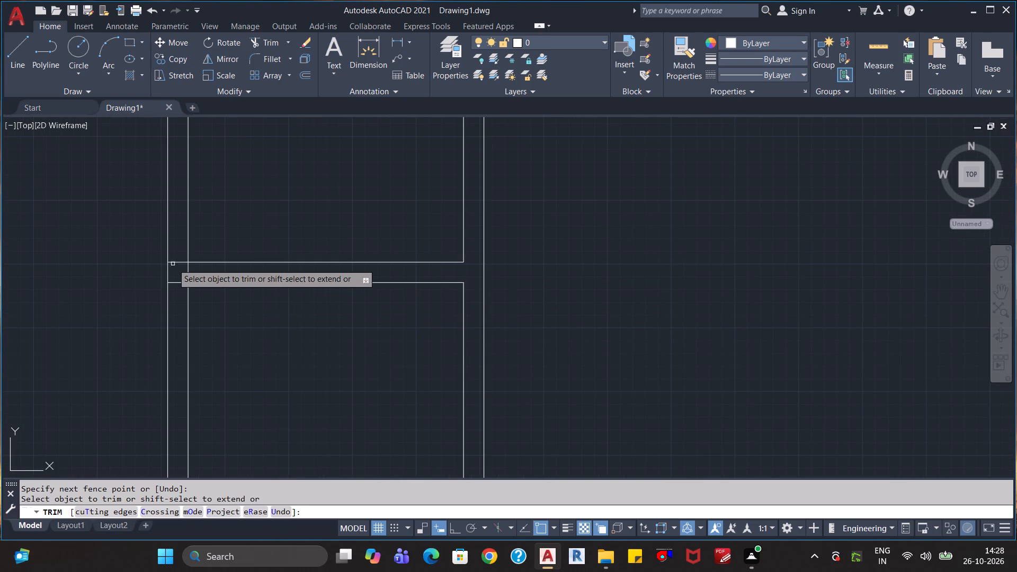
{"action": "left_click_drag", "start_coordinate": [176, 252], "coordinate": [187, 278]}
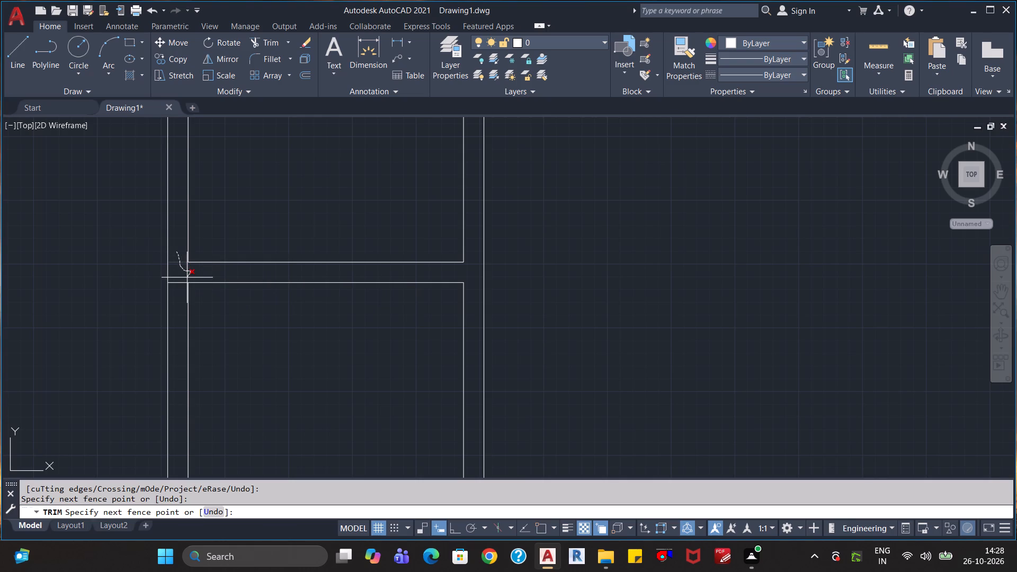
{"action": "left_click_drag", "start_coordinate": [187, 278], "coordinate": [182, 292]}
Trim the overlapping lines at the lower-left corner of the upper-right room's partitions to form a clean corner.
{"action": "scroll", "coordinate": [315, 329], "scroll_direction": "down", "scroll_amount": 1}
{"action": "middle_click_drag", "start_coordinate": [337, 382], "coordinate": [335, 265]}
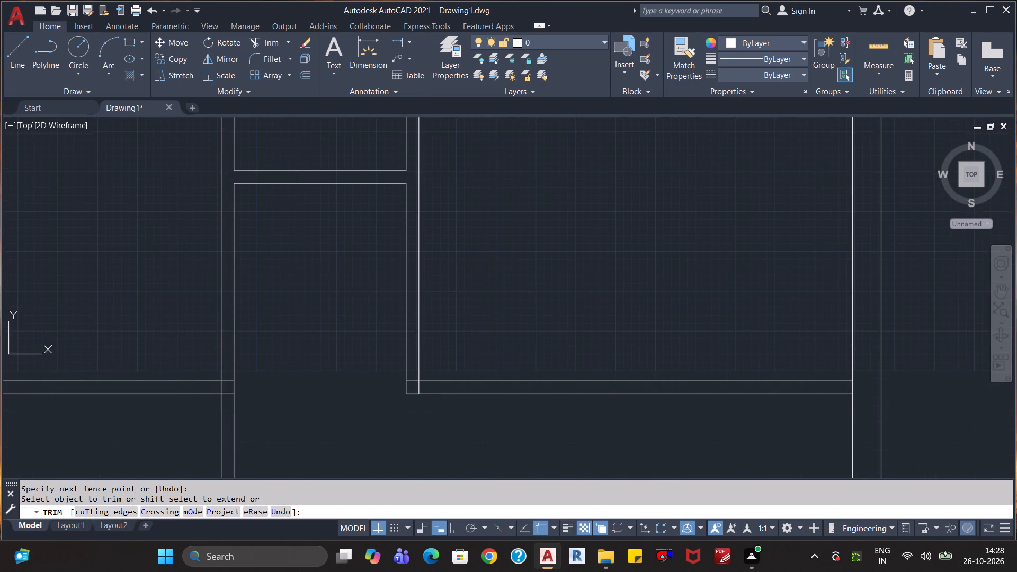
{"action": "scroll", "coordinate": [407, 381], "scroll_direction": "up", "scroll_amount": 2}
{"action": "left_click_drag", "start_coordinate": [413, 364], "coordinate": [421, 385]}
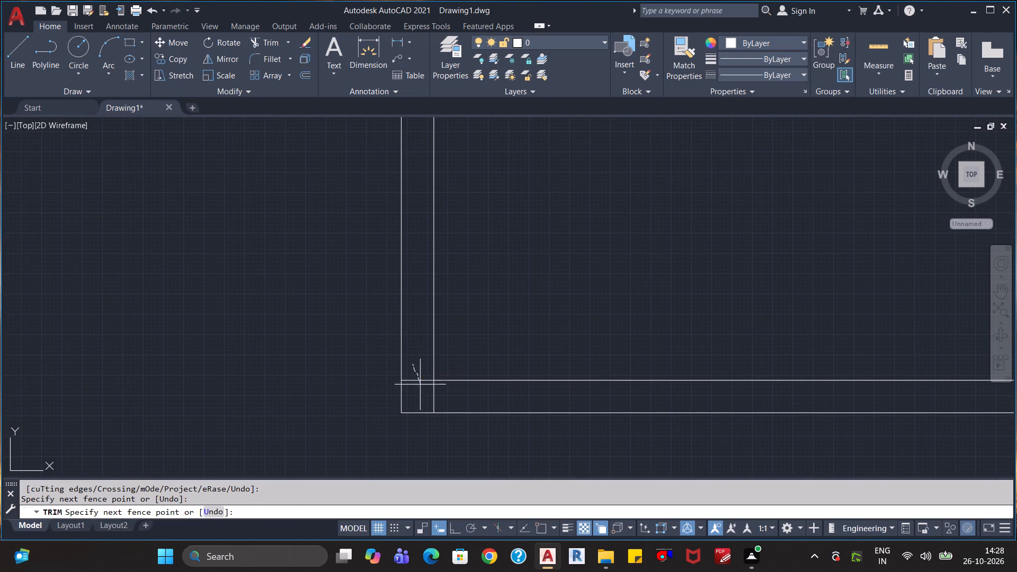
{"action": "left_click_drag", "start_coordinate": [421, 385], "coordinate": [447, 397]}
Trim the crossing lines where the upper-left room's horizontal partition meets the long vertical partition.
{"action": "scroll", "coordinate": [429, 400], "scroll_direction": "down", "scroll_amount": 1}
{"action": "middle_click_drag", "start_coordinate": [269, 401], "coordinate": [466, 387]}
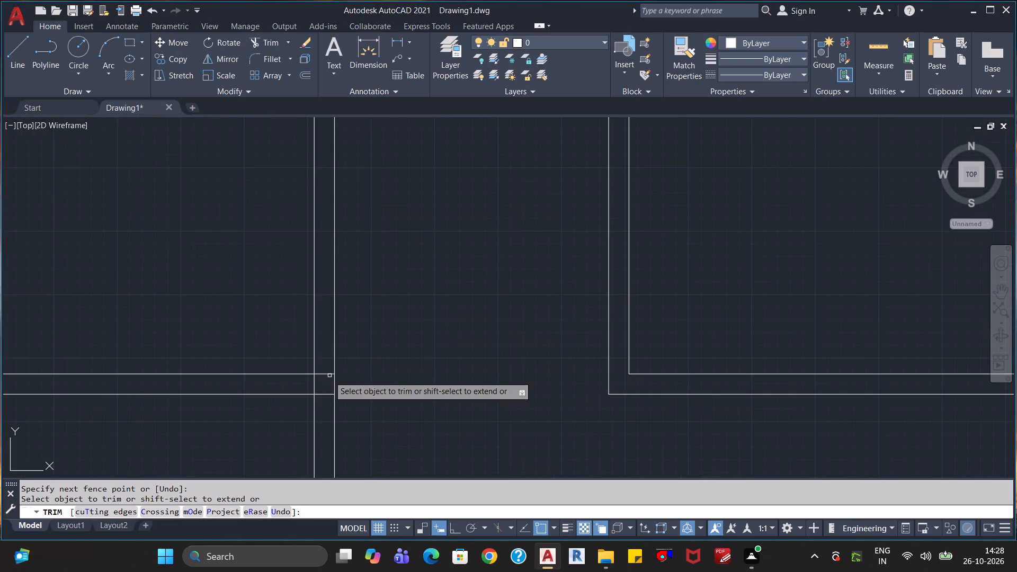
{"action": "left_click_drag", "start_coordinate": [322, 363], "coordinate": [307, 387]}
{"action": "scroll", "coordinate": [431, 351], "scroll_direction": "down", "scroll_amount": 1}
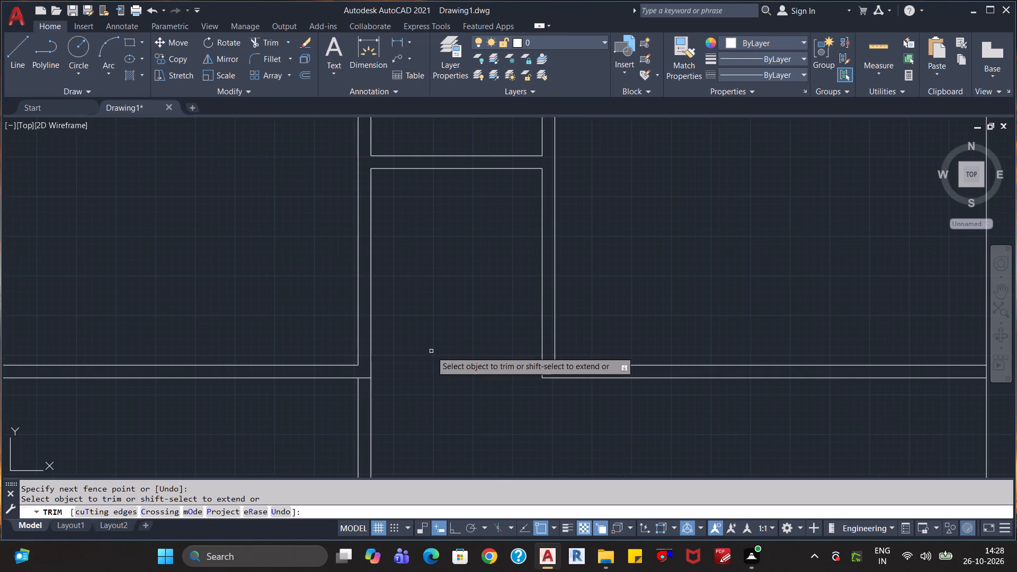
{"action": "left_click_drag", "start_coordinate": [365, 386], "coordinate": [370, 369]}
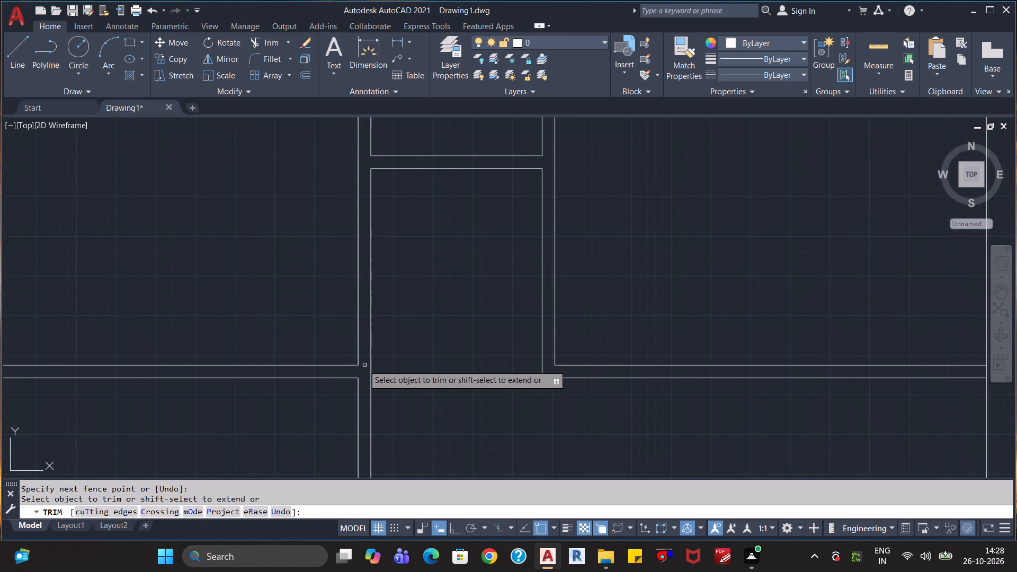
Trim the exterior walls' inner face lines between the partition faces at the two top, one right and one left junctions.
{"action": "scroll", "coordinate": [436, 346], "scroll_direction": "down", "scroll_amount": 3}
{"action": "scroll", "coordinate": [461, 256], "scroll_direction": "up", "scroll_amount": 3}
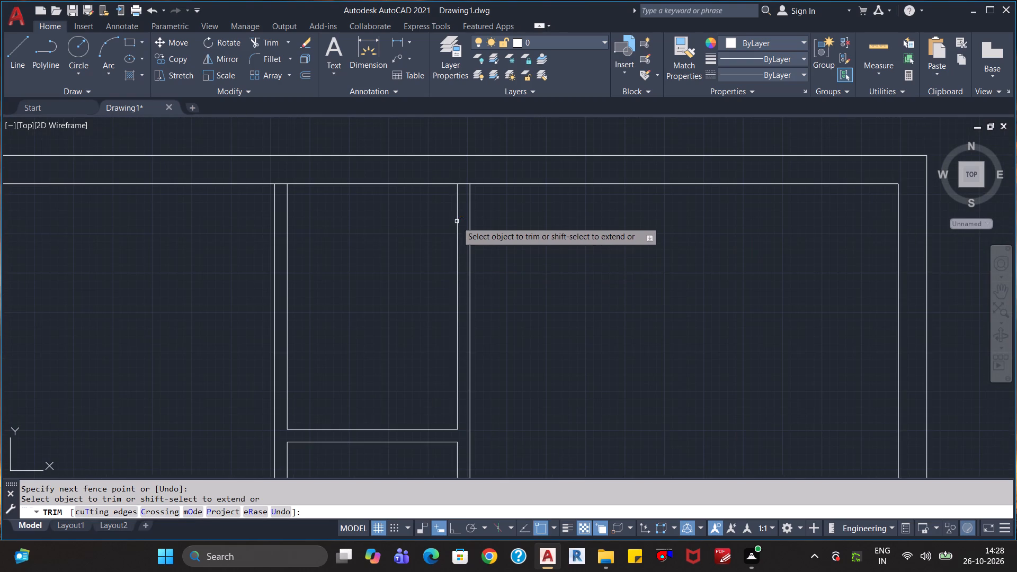
{"action": "left_click", "coordinate": [465, 185]}
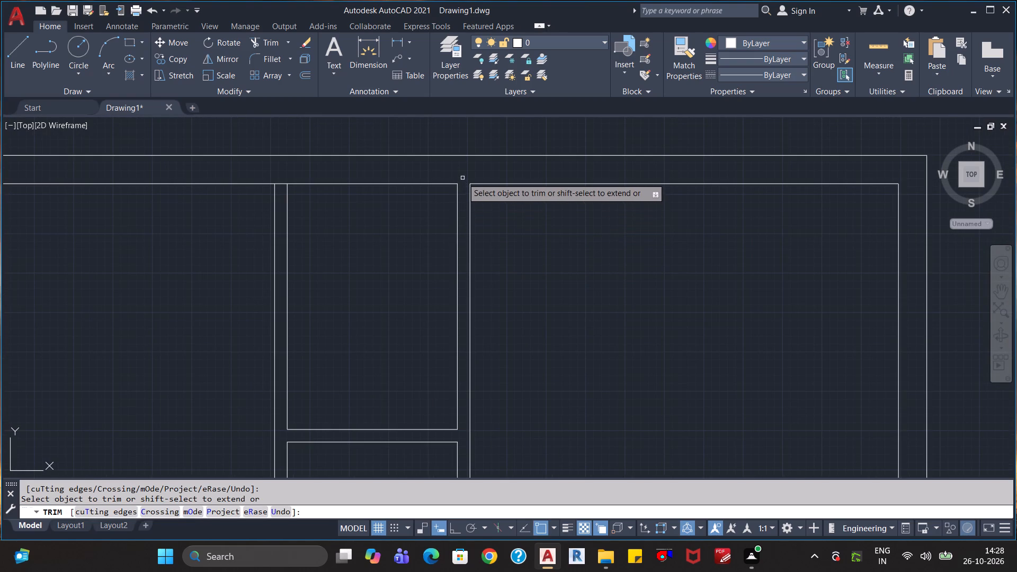
{"action": "left_click", "coordinate": [280, 183]}
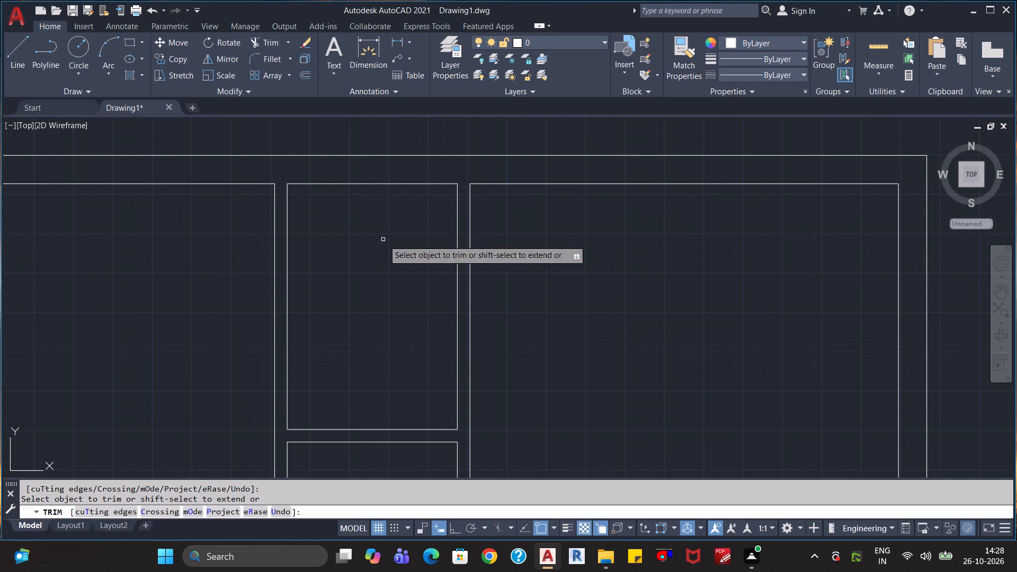
{"action": "scroll", "coordinate": [389, 254], "scroll_direction": "down", "scroll_amount": 2}
{"action": "scroll", "coordinate": [574, 403], "scroll_direction": "up", "scroll_amount": 3}
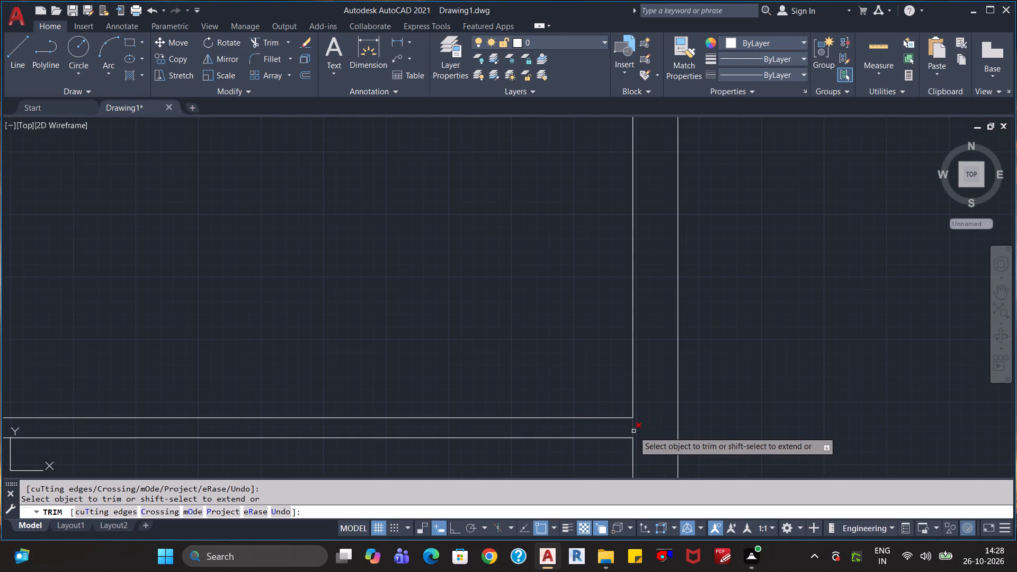
{"action": "left_click", "coordinate": [634, 431]}
{"action": "scroll", "coordinate": [446, 424], "scroll_direction": "down", "scroll_amount": 4}
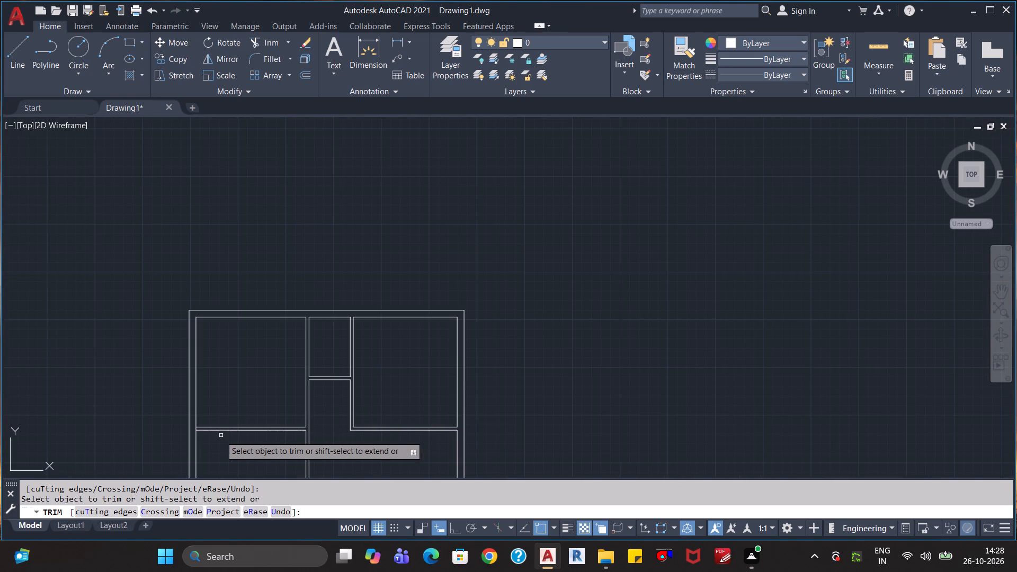
{"action": "scroll", "coordinate": [207, 433], "scroll_direction": "up", "scroll_amount": 3}
{"action": "left_click", "coordinate": [157, 417]}
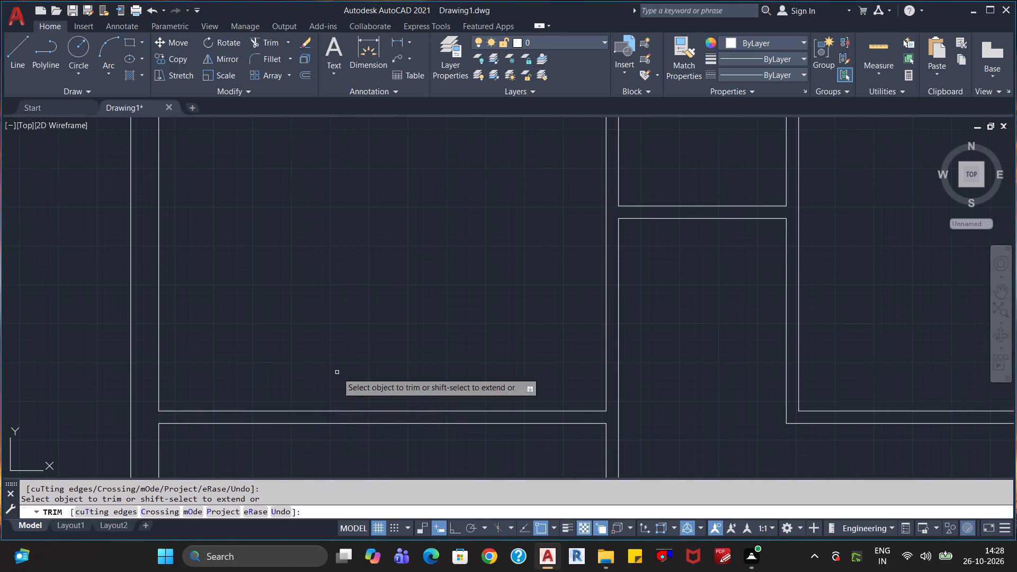
Extend the lower face line of the upper-left room's horizontal partition to the long vertical partition's right face.
{"action": "scroll", "coordinate": [337, 372], "scroll_direction": "down", "scroll_amount": 2}
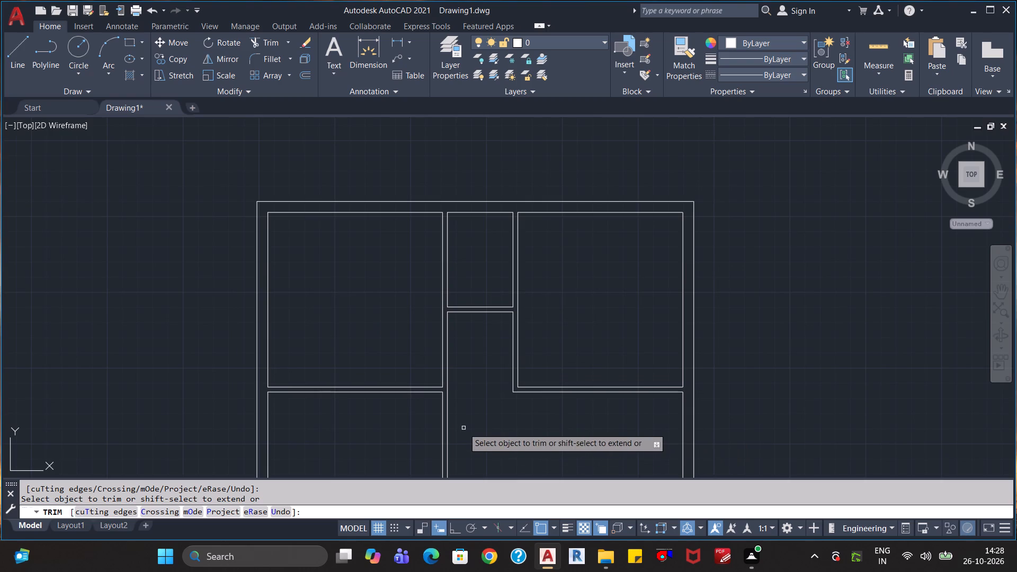
{"action": "left_click", "coordinate": [438, 394], "text": "shift"}
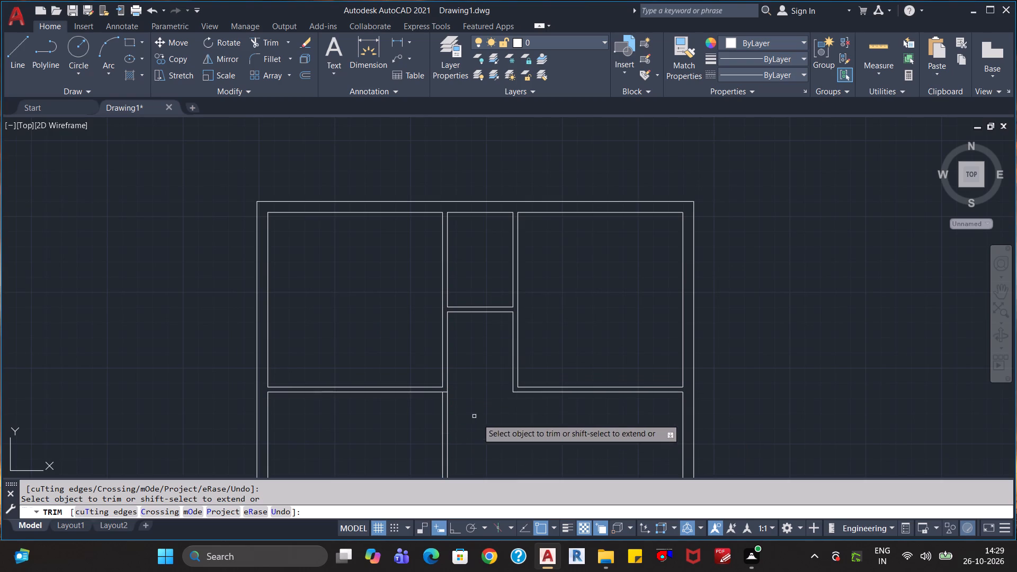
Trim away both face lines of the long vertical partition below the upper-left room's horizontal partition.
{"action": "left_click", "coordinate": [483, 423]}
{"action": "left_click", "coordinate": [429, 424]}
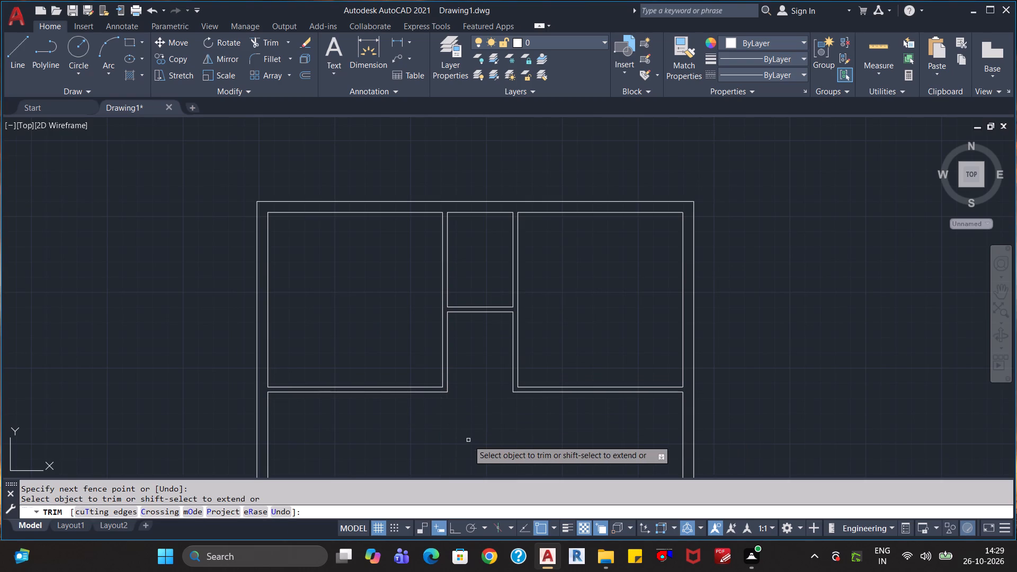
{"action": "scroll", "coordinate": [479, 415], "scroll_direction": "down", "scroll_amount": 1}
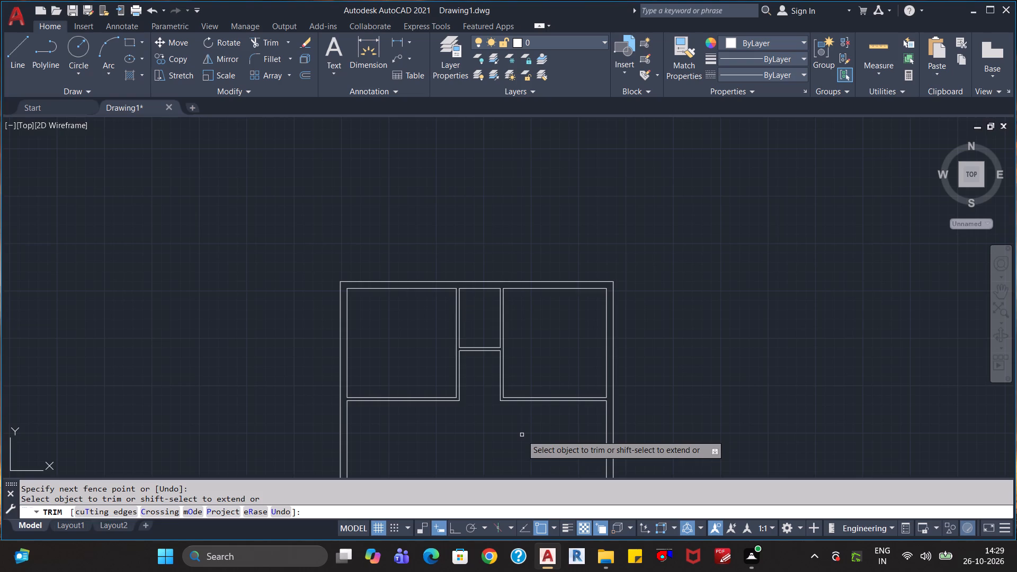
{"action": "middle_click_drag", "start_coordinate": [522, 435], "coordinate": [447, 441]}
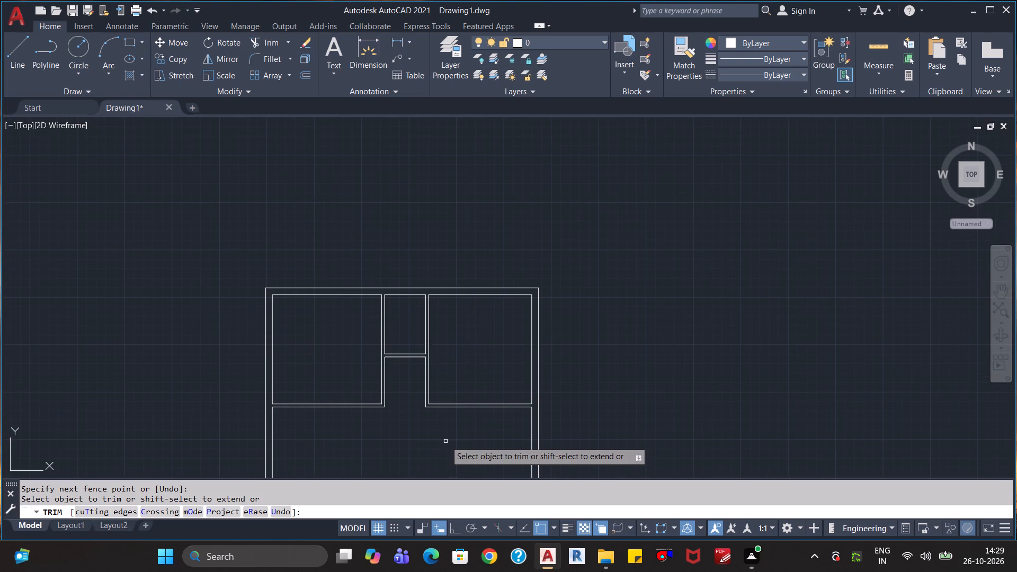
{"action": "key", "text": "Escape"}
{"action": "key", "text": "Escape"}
Check the upper-right room's dimensions and the right exterior wall's overall length with the Quick measure tool.
{"action": "left_click", "coordinate": [881, 47]}
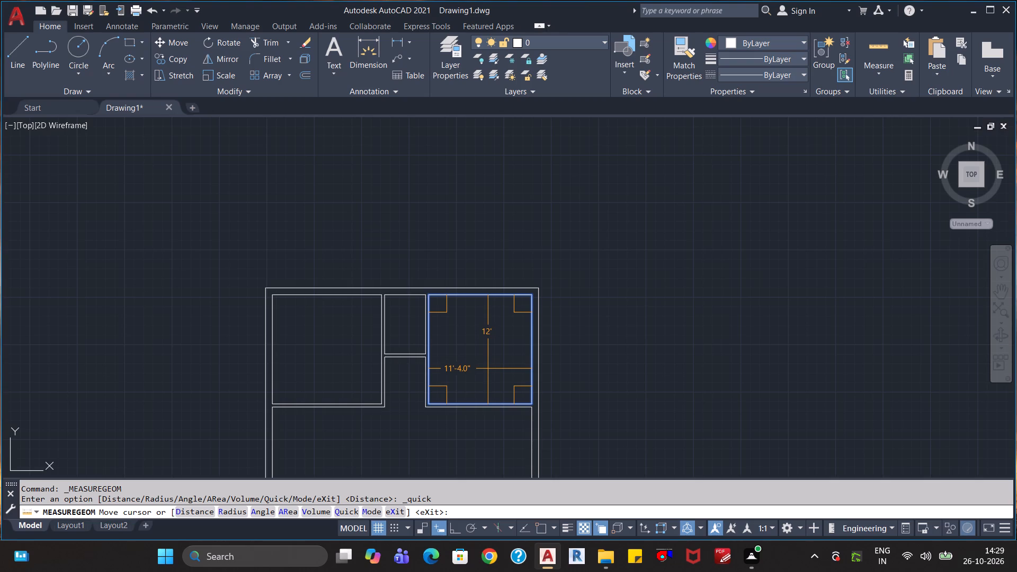
{"action": "scroll", "coordinate": [488, 369], "scroll_direction": "up", "scroll_amount": 1}
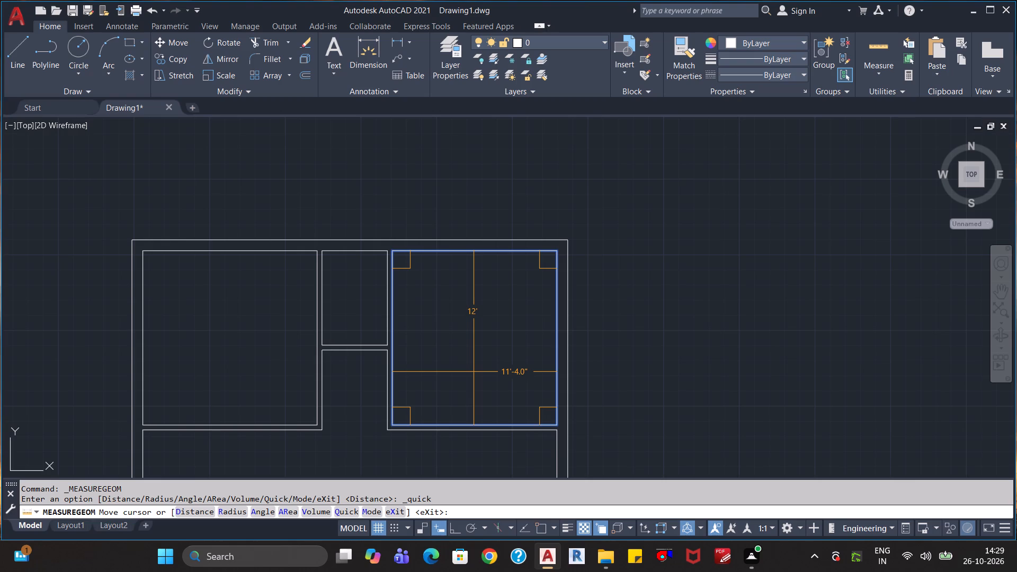
{"action": "scroll", "coordinate": [474, 372], "scroll_direction": "down", "scroll_amount": 2}
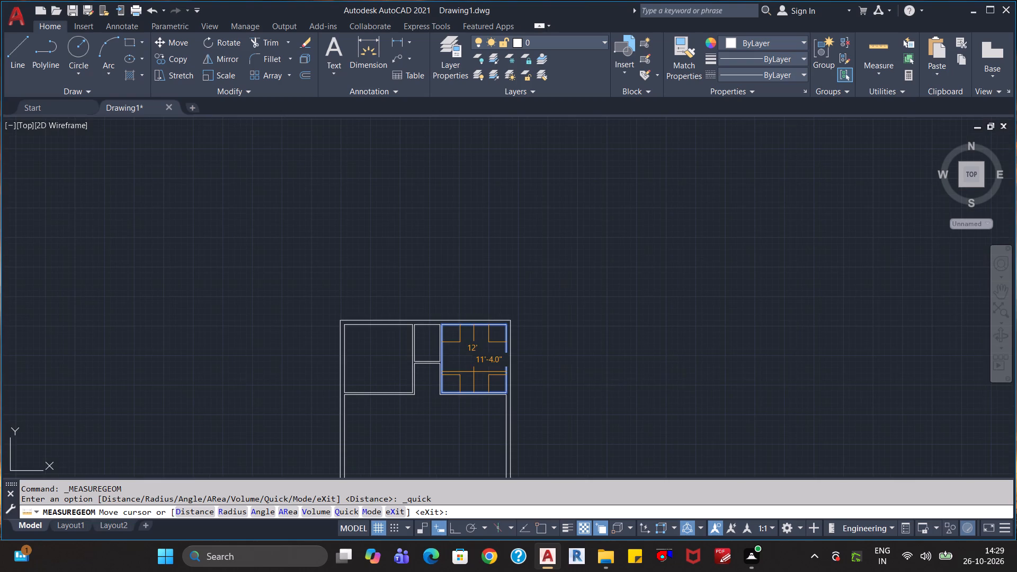
{"action": "middle_click_drag", "start_coordinate": [601, 407], "coordinate": [599, 298]}
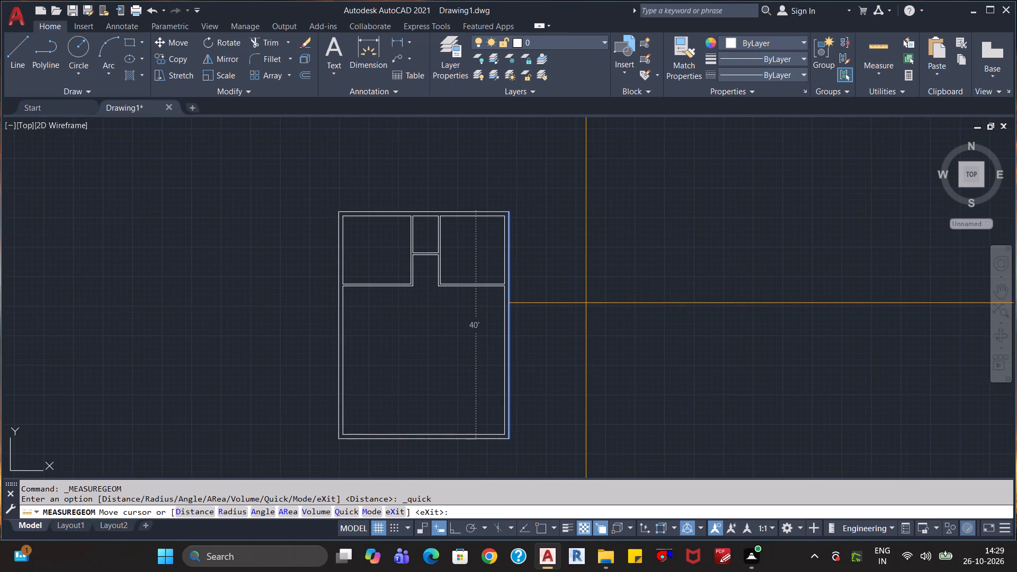
{"action": "key", "text": "Escape"}
{"action": "key", "text": "Escape"}
{"action": "key", "text": "Escape"}
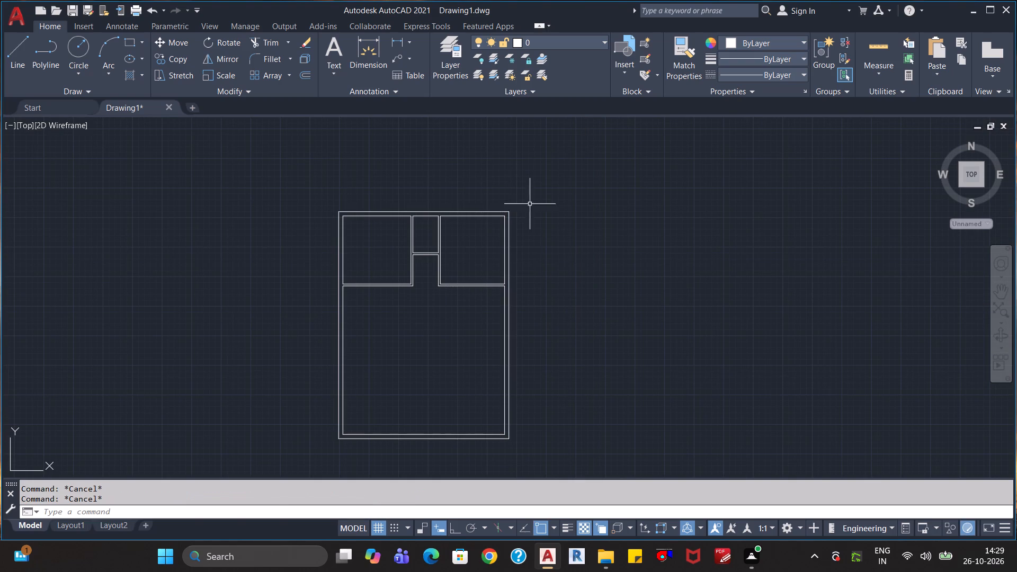
Erase the entire floor plan, including all exterior walls and partitions.
{"action": "left_click", "coordinate": [540, 160]}
{"action": "left_click", "coordinate": [293, 461]}
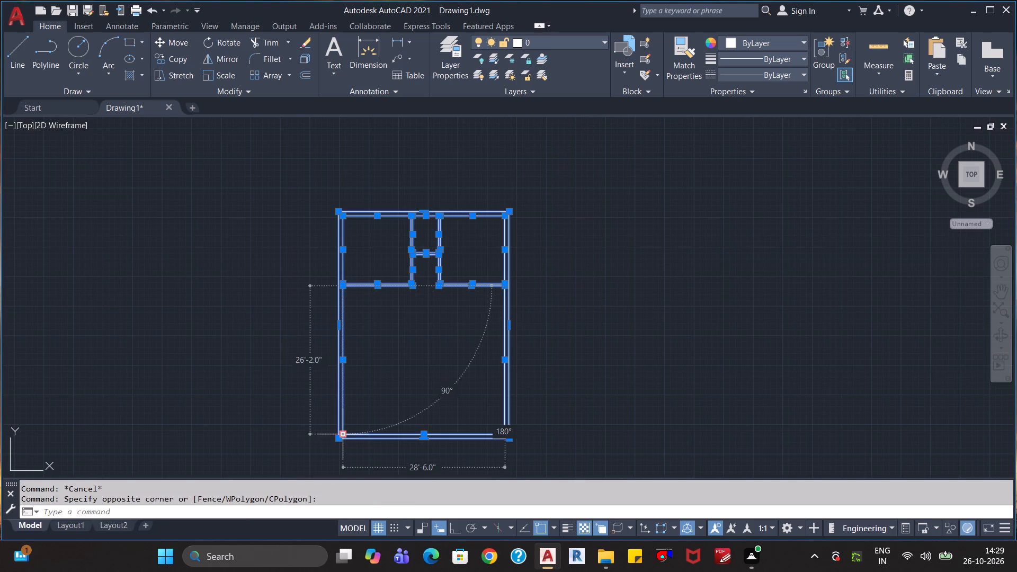
{"action": "key", "text": "Delete"}
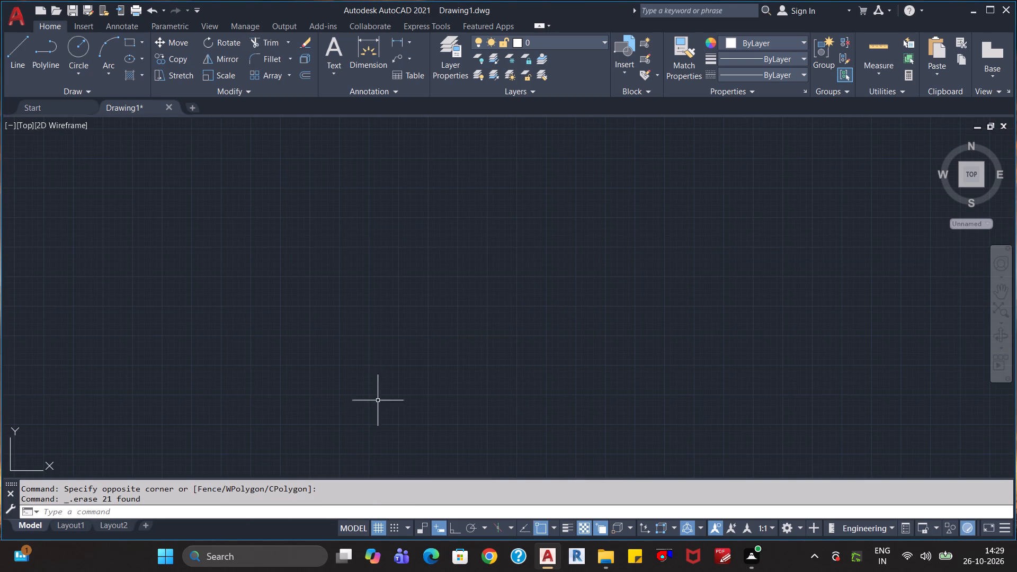
{"action": "key", "text": "Escape"}
{"action": "key", "text": "Escape"}
{"action": "key", "text": "Escape"}
Draw a horizontal construction line (XLINE) across the empty drawing area.
{"action": "type", "text": "xl"}
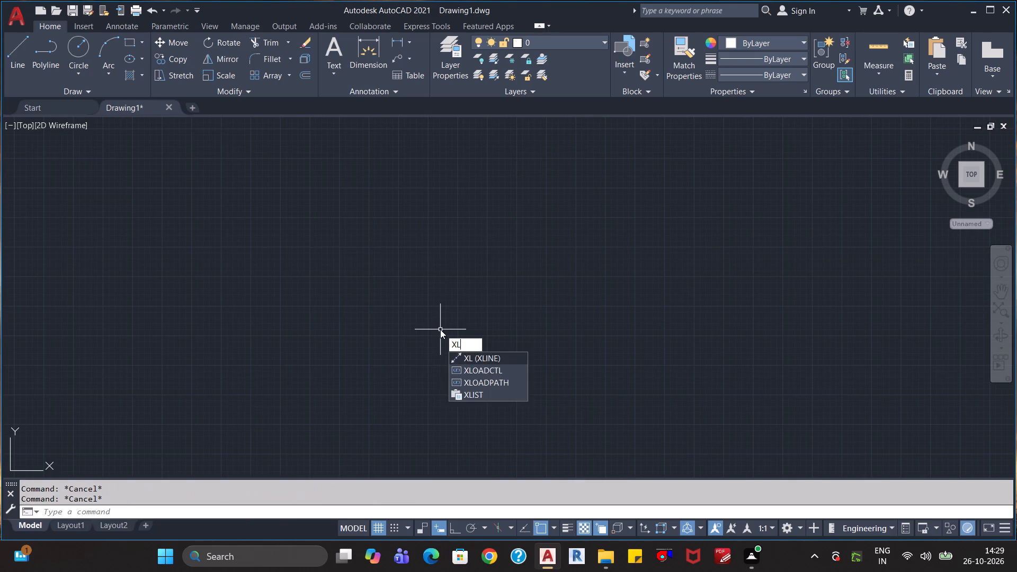
{"action": "key", "text": "Return"}
{"action": "key", "text": "h"}
{"action": "key", "text": "Return"}
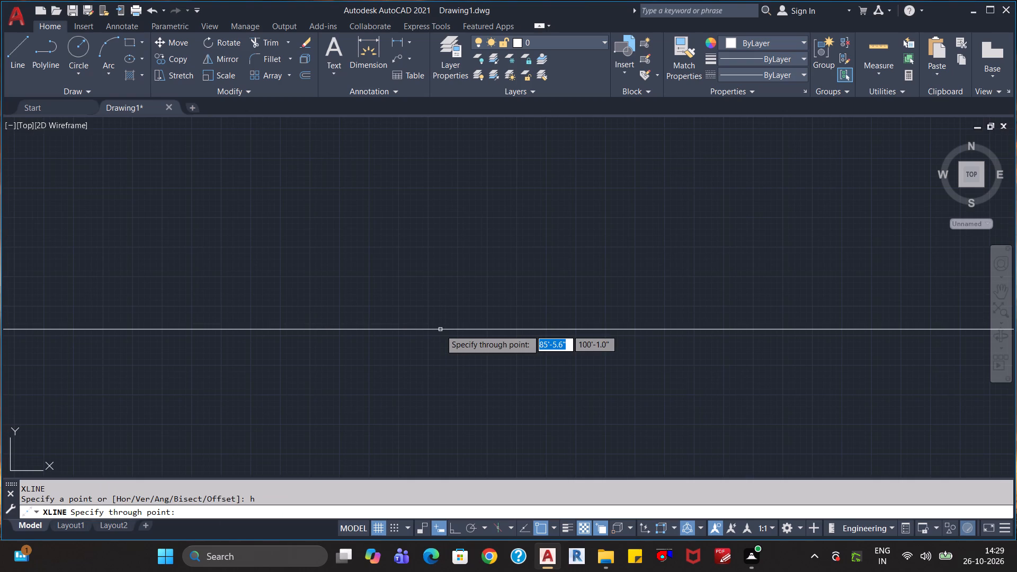
{"action": "left_click", "coordinate": [466, 320]}
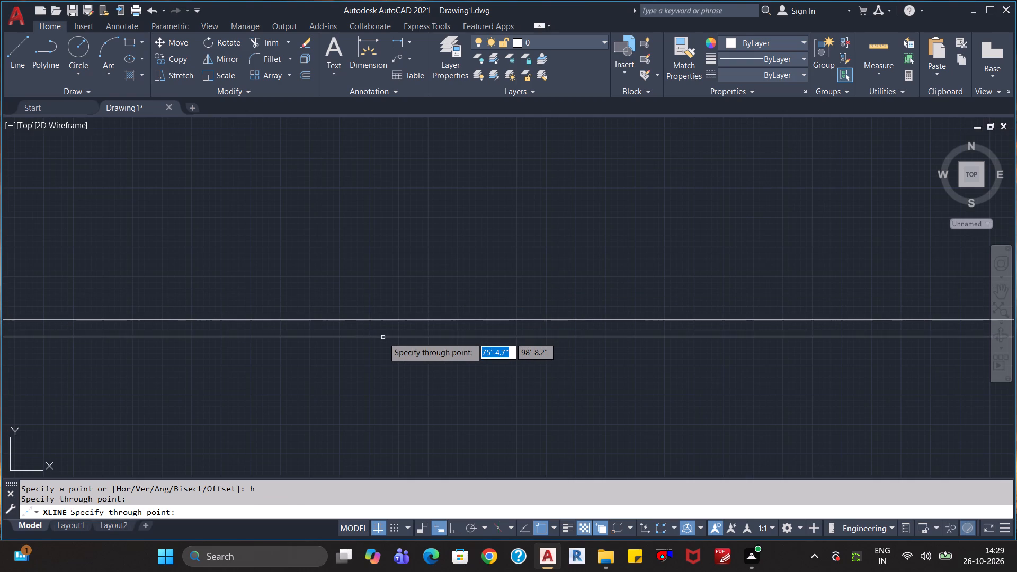
{"action": "key", "text": "Escape"}
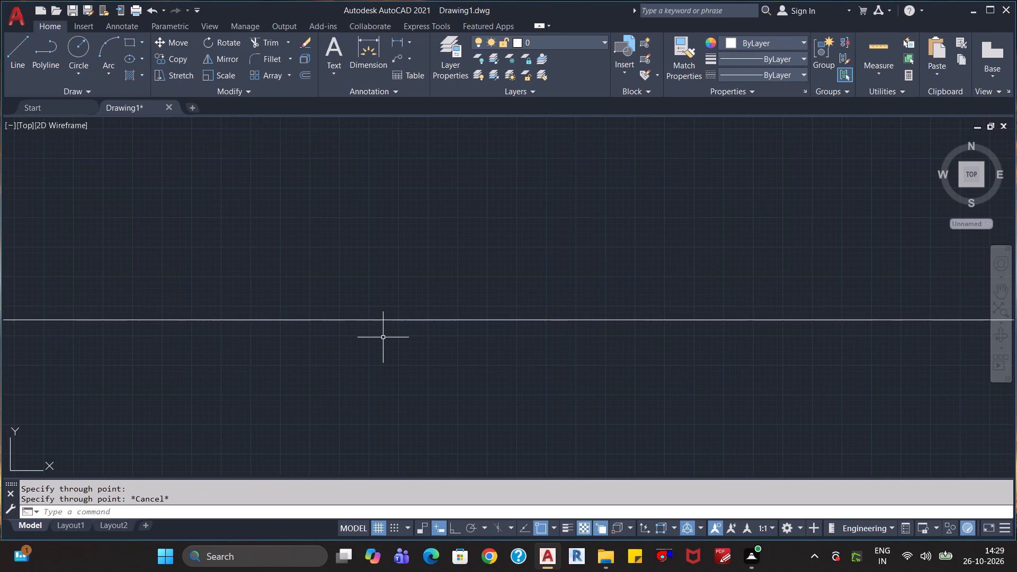
Draw a vertical construction line (XLINE) crossing the horizontal construction line.
{"action": "type", "text": "xl"}
{"action": "key", "text": "Return"}
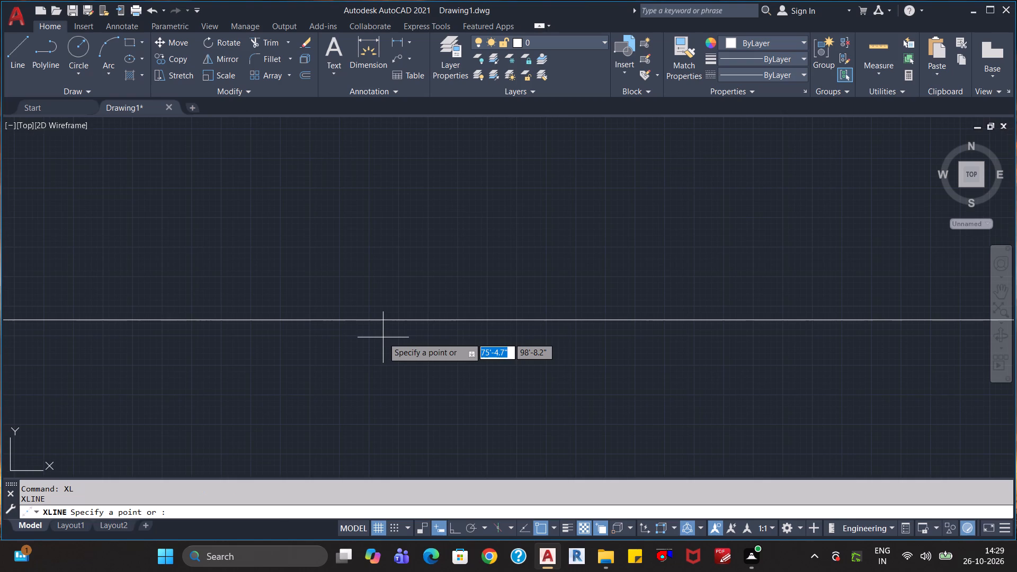
{"action": "key", "text": "v"}
{"action": "key", "text": "Return"}
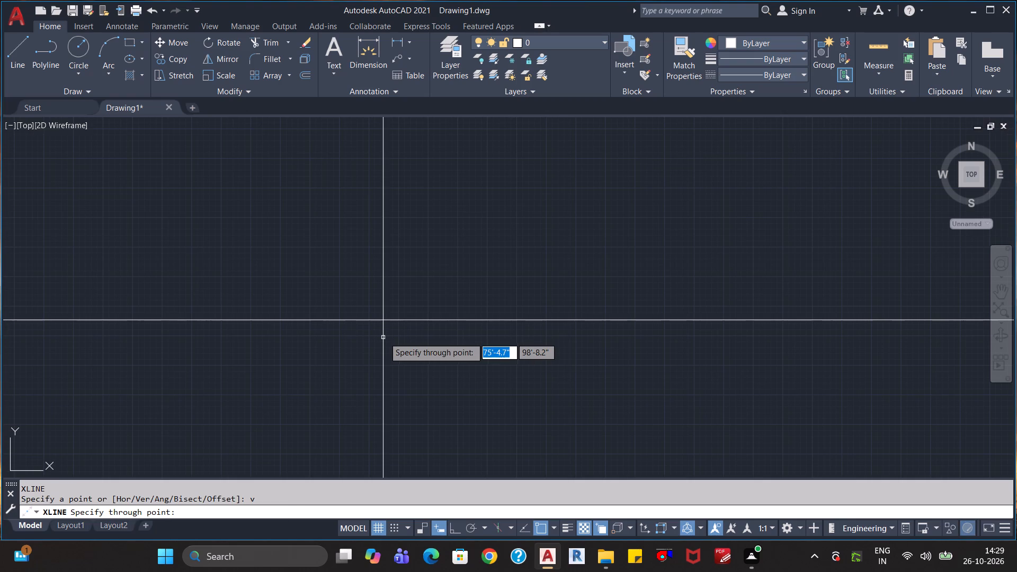
{"action": "left_click", "coordinate": [403, 320]}
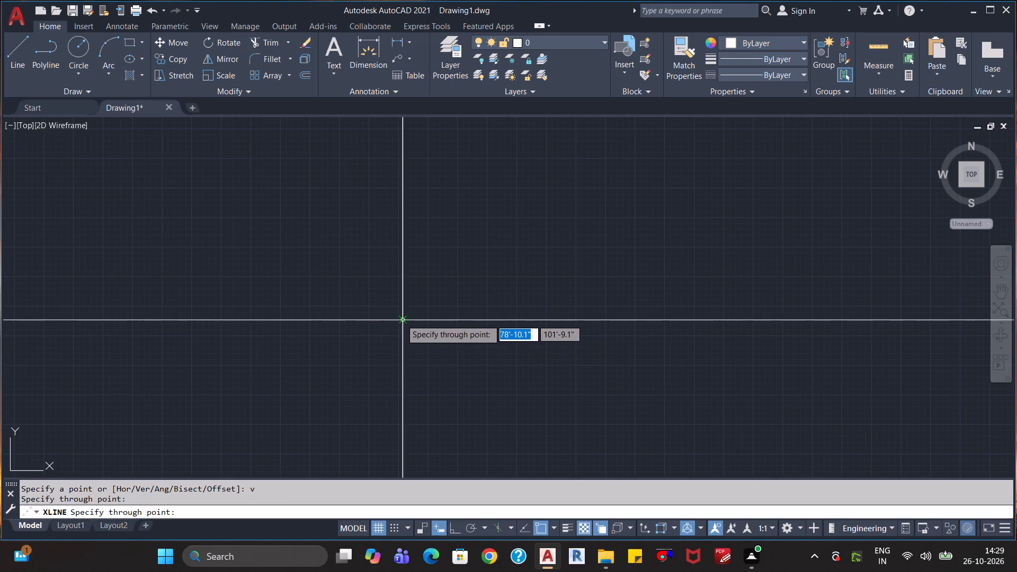
{"action": "scroll", "coordinate": [522, 351], "scroll_direction": "down", "scroll_amount": 1}
{"action": "middle_click_drag", "start_coordinate": [572, 381], "coordinate": [478, 282]}
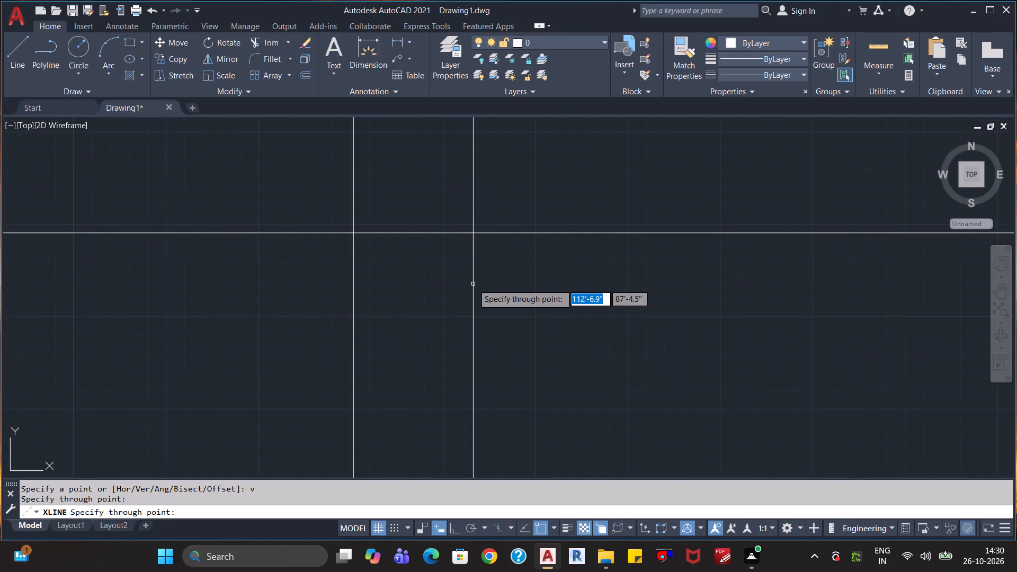
{"action": "key", "text": "Escape"}
{"action": "key", "text": "Escape"}
{"action": "key", "text": "Escape"}
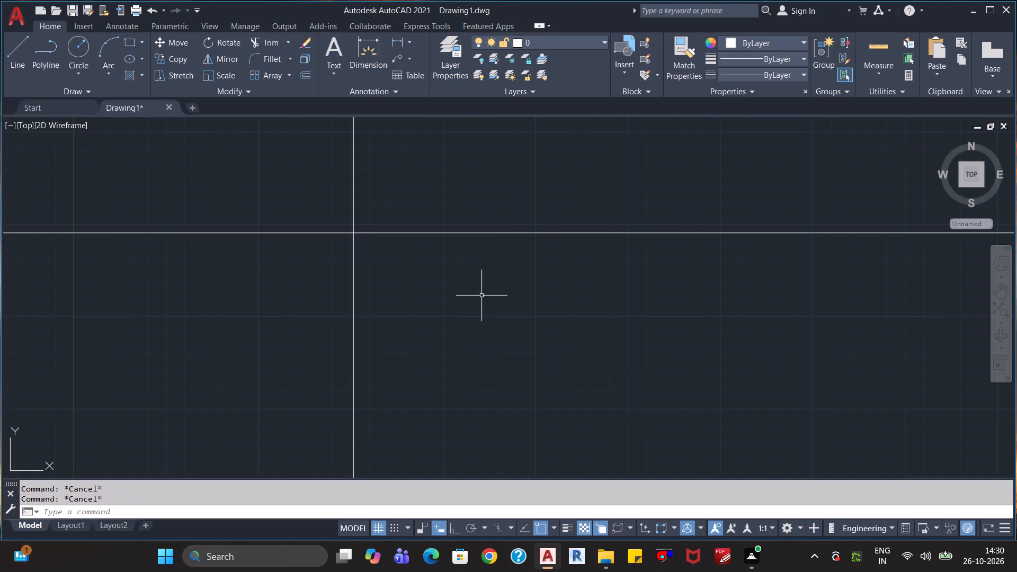
Offset the vertical construction line 9" to the right and the horizontal one 9" downward to form the wall thickness.
{"action": "key", "text": "o"}
{"action": "key", "text": "Return"}
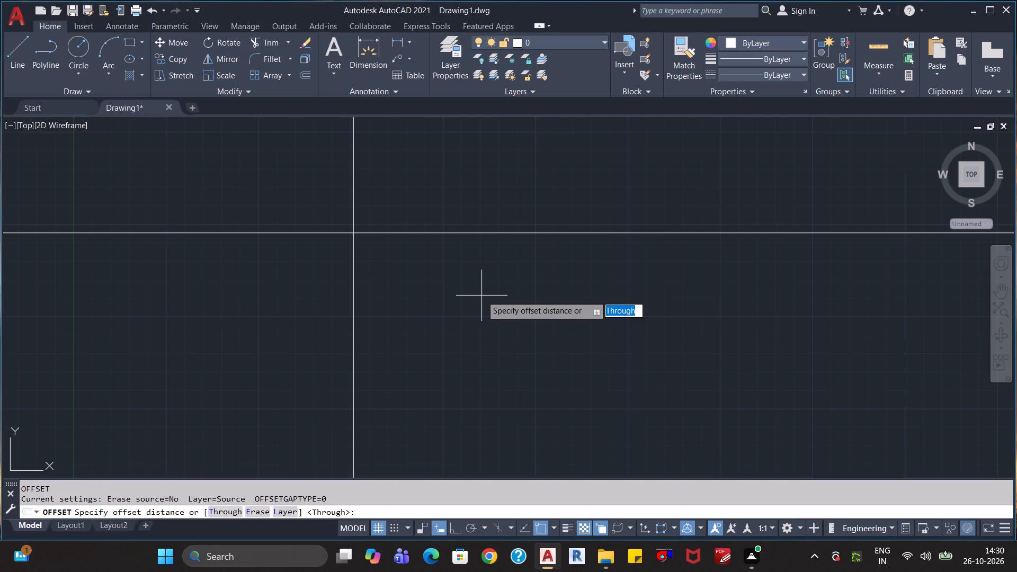
{"action": "type", "text": "9\""}
{"action": "key", "text": "Return"}
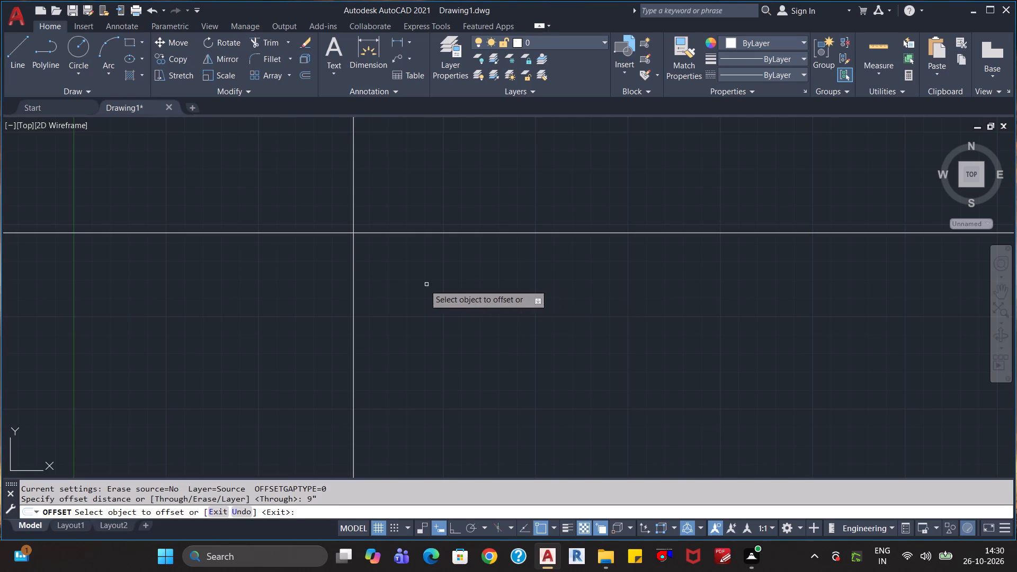
{"action": "left_click", "coordinate": [353, 302]}
{"action": "left_click", "coordinate": [420, 314]}
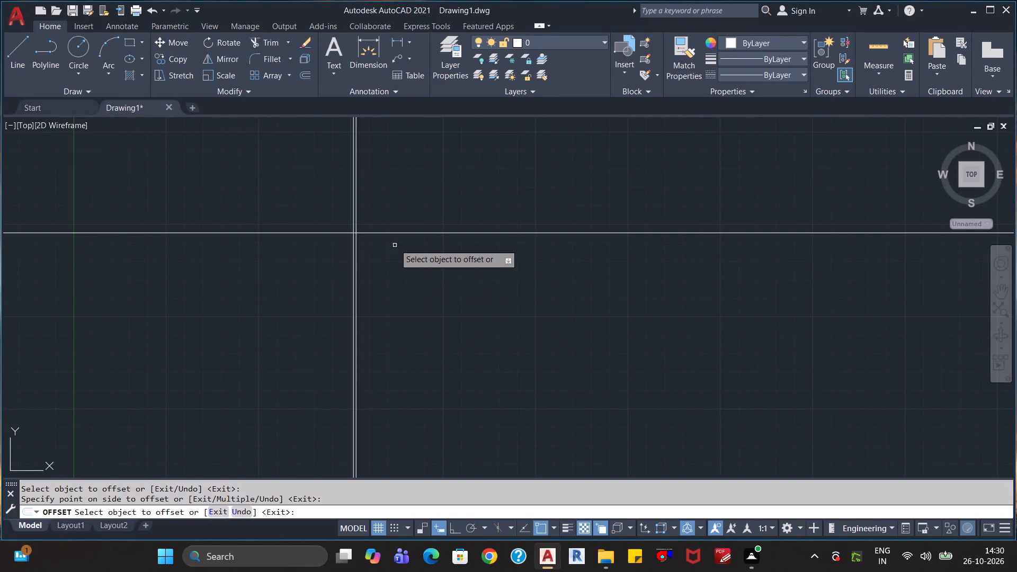
{"action": "left_click", "coordinate": [404, 233]}
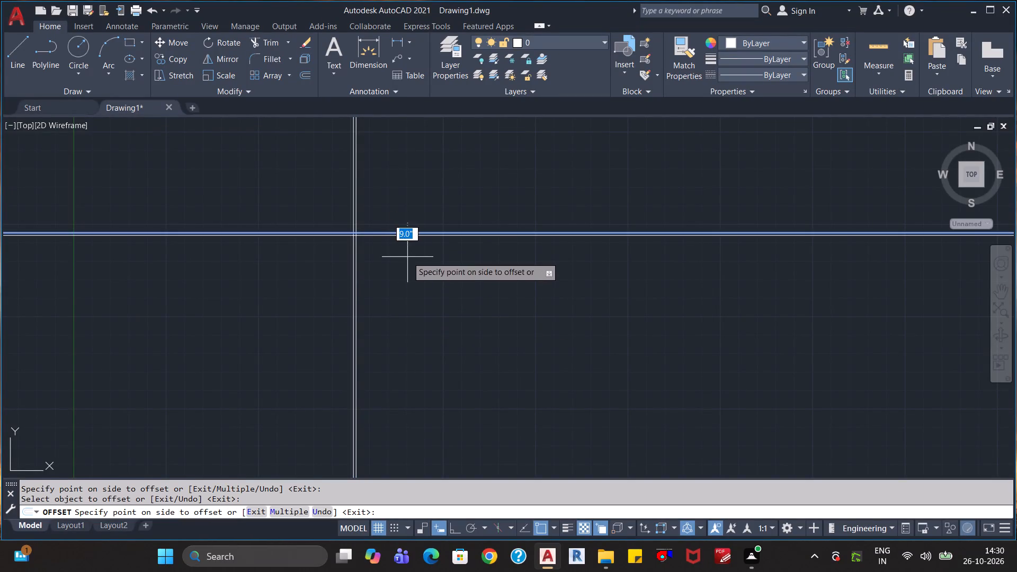
{"action": "left_click", "coordinate": [407, 257]}
{"action": "key", "text": "Escape"}
{"action": "key", "text": "Escape"}
Trim the construction lines above and to the left of their crossing to form the plan's upper-left exterior wall corner.
{"action": "type", "text": "rtr"}
{"action": "key", "text": "BackSpace"}
{"action": "key", "text": "BackSpace"}
{"action": "key", "text": "BackSpace"}
{"action": "key", "text": "BackSpace"}
{"action": "key", "text": "BackSpace"}
{"action": "key", "text": "BackSpace"}
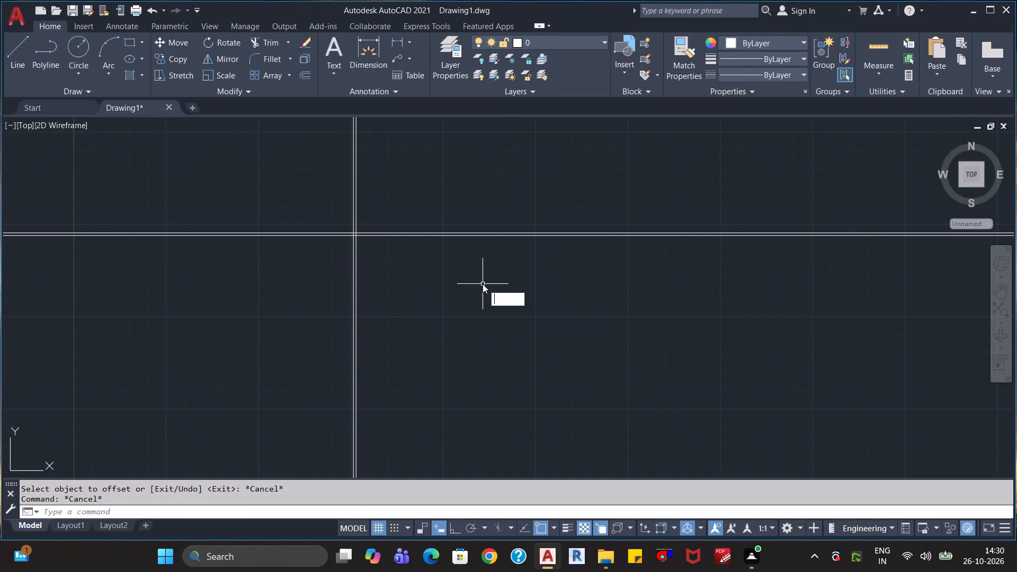
{"action": "type", "text": "tr"}
{"action": "key", "text": "Return"}
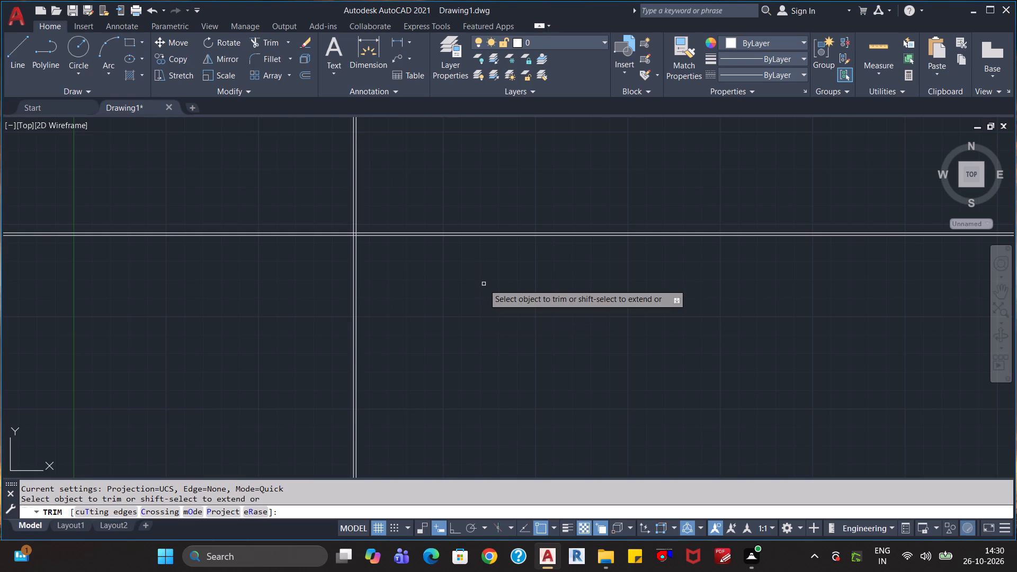
{"action": "left_click", "coordinate": [391, 164]}
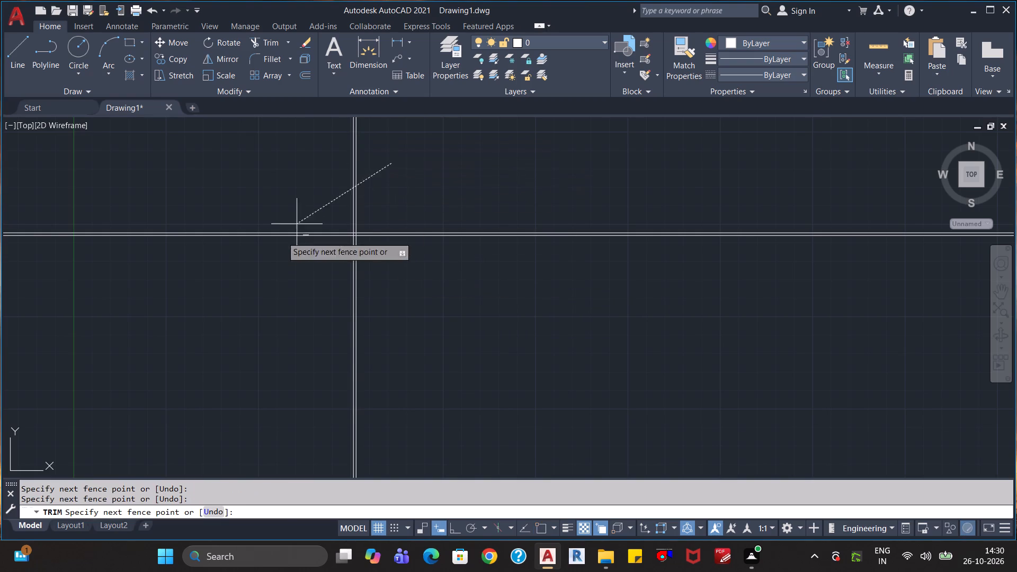
{"action": "left_click", "coordinate": [248, 280]}
{"action": "middle_click_drag", "start_coordinate": [589, 379], "coordinate": [486, 282]}
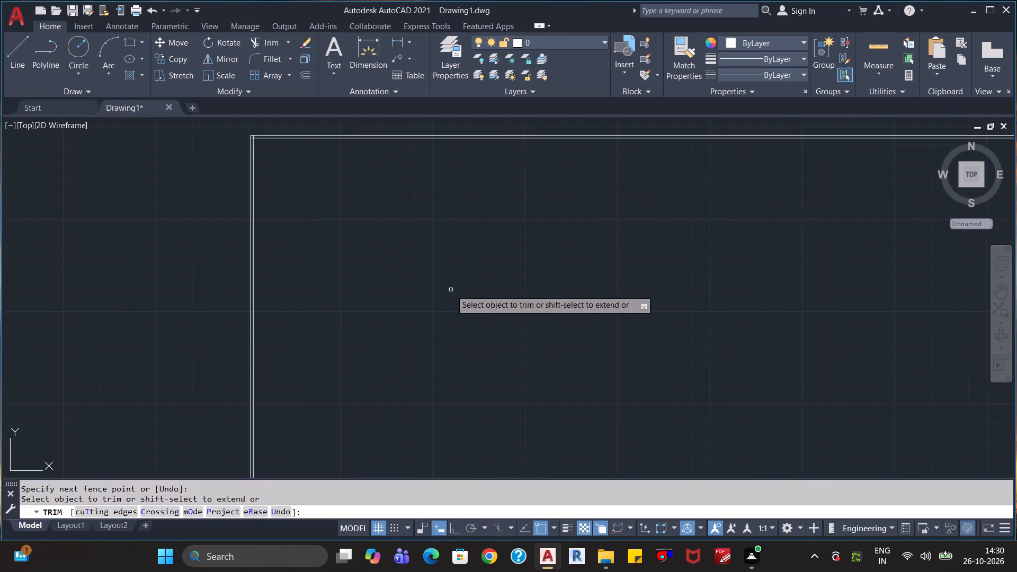
{"action": "key", "text": "Escape"}
{"action": "key", "text": "Escape"}
{"action": "key", "text": "Escape"}
Offset the left exterior wall's inner face line 12' to the right, into the plan.
{"action": "scroll", "coordinate": [451, 290], "scroll_direction": "down", "scroll_amount": 2}
{"action": "middle_click_drag", "start_coordinate": [549, 317], "coordinate": [527, 292]}
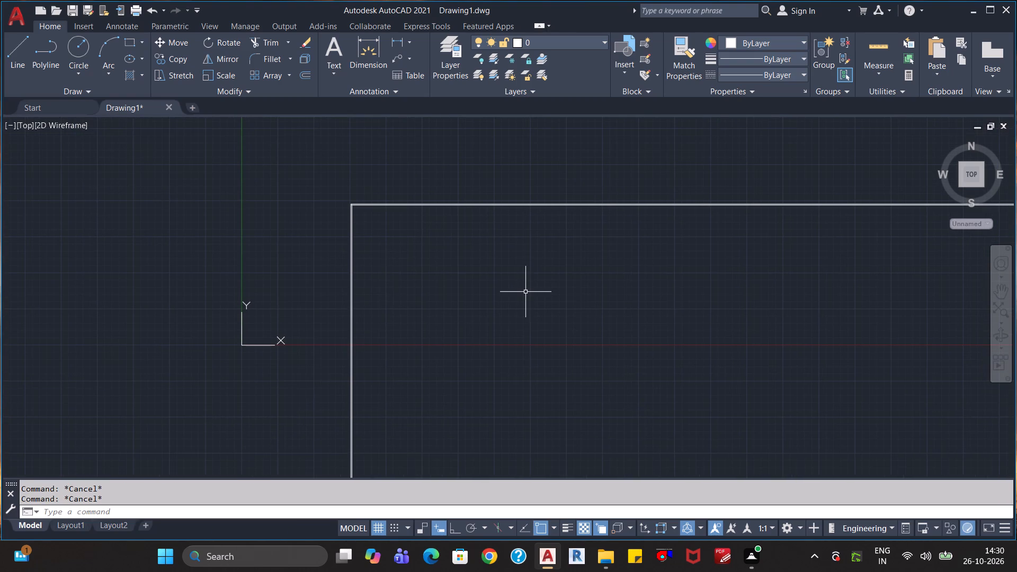
{"action": "scroll", "coordinate": [468, 288], "scroll_direction": "up", "scroll_amount": 2}
{"action": "middle_click_drag", "start_coordinate": [440, 260], "coordinate": [454, 351]}
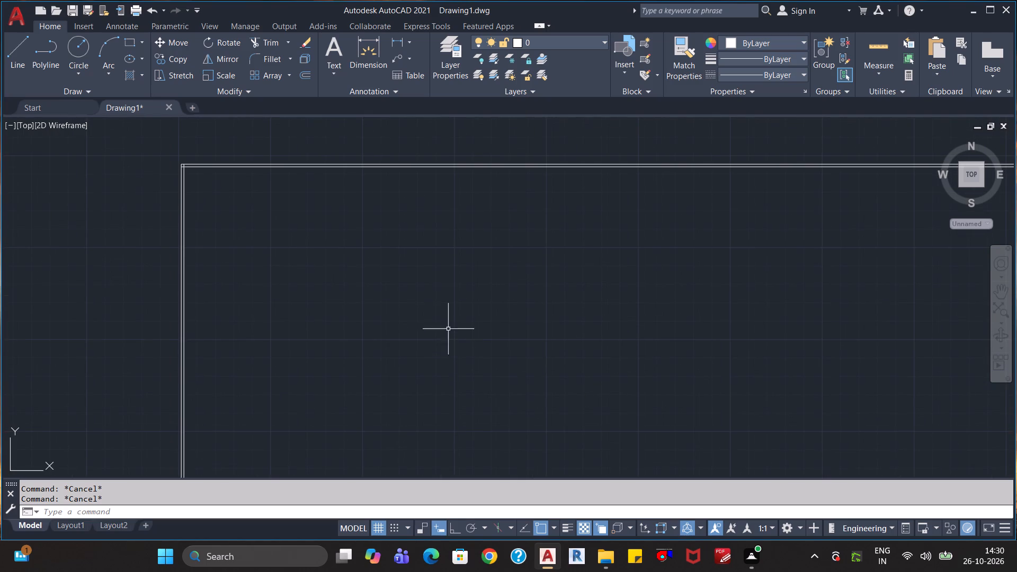
{"action": "middle_click_drag", "start_coordinate": [397, 256], "coordinate": [394, 288]}
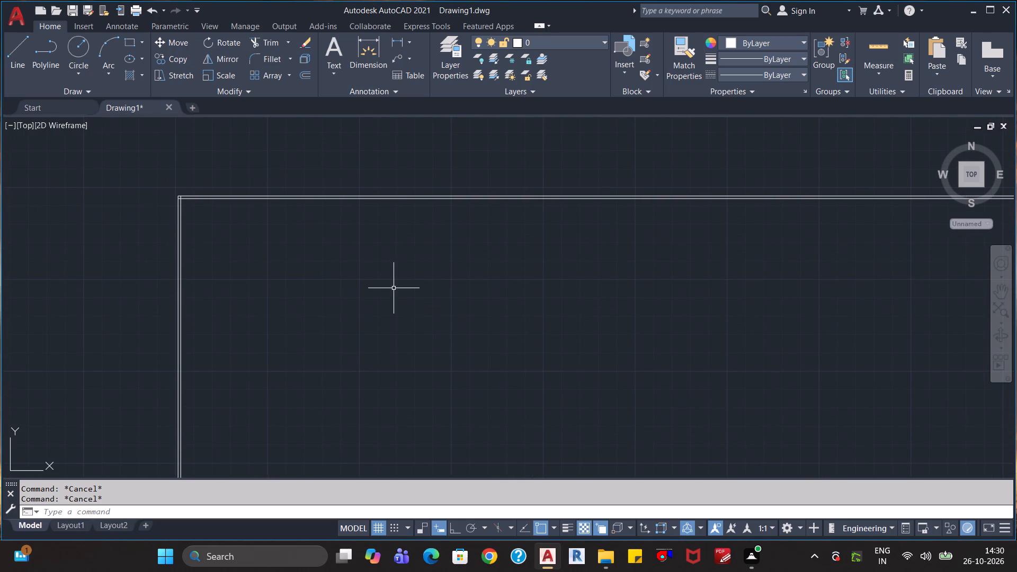
{"action": "key", "text": "o"}
{"action": "key", "text": "Return"}
{"action": "type", "text": "12"}
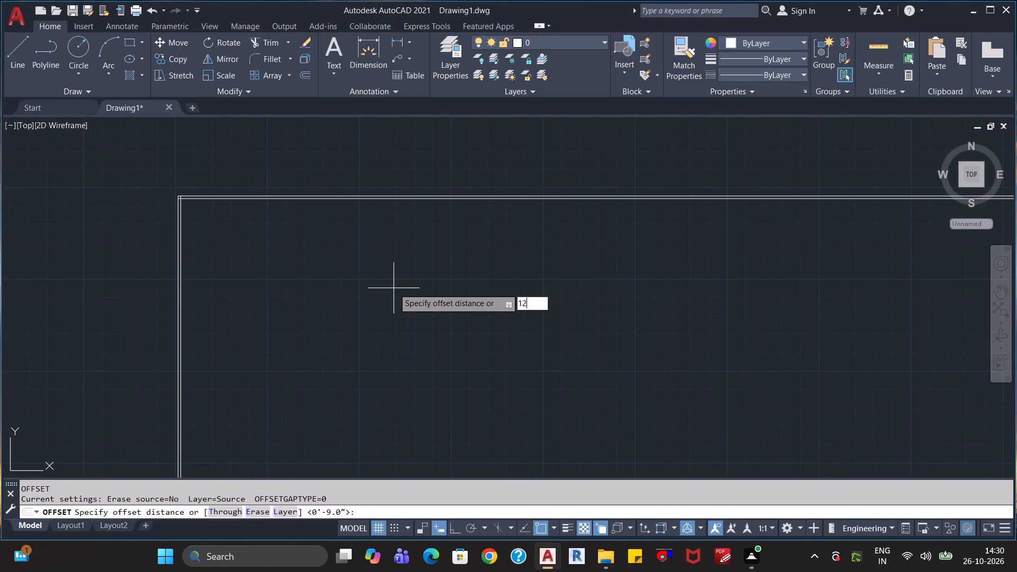
{"action": "key", "text": "apostrophe"}
{"action": "key", "text": "Return"}
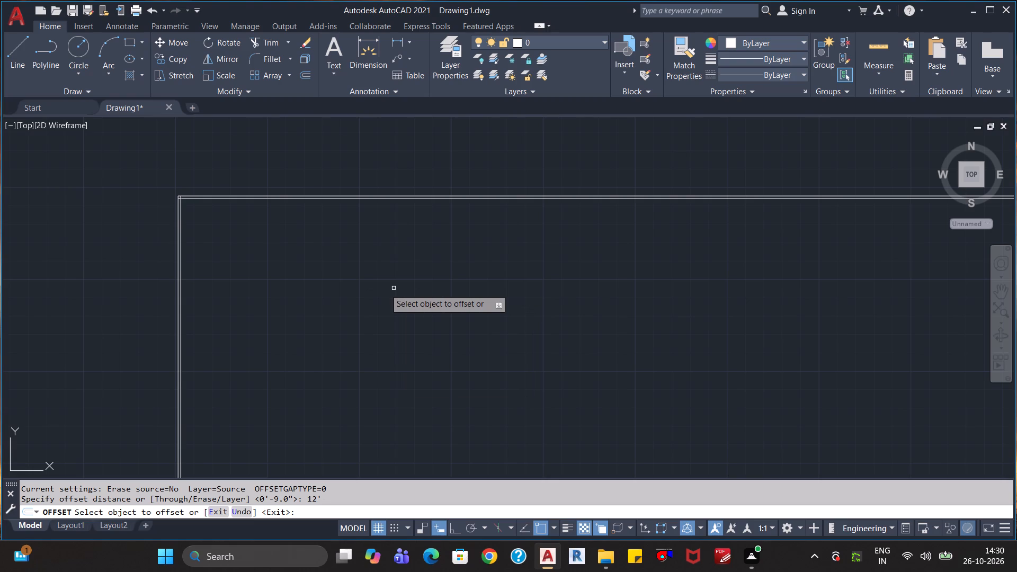
{"action": "left_click", "coordinate": [181, 280]}
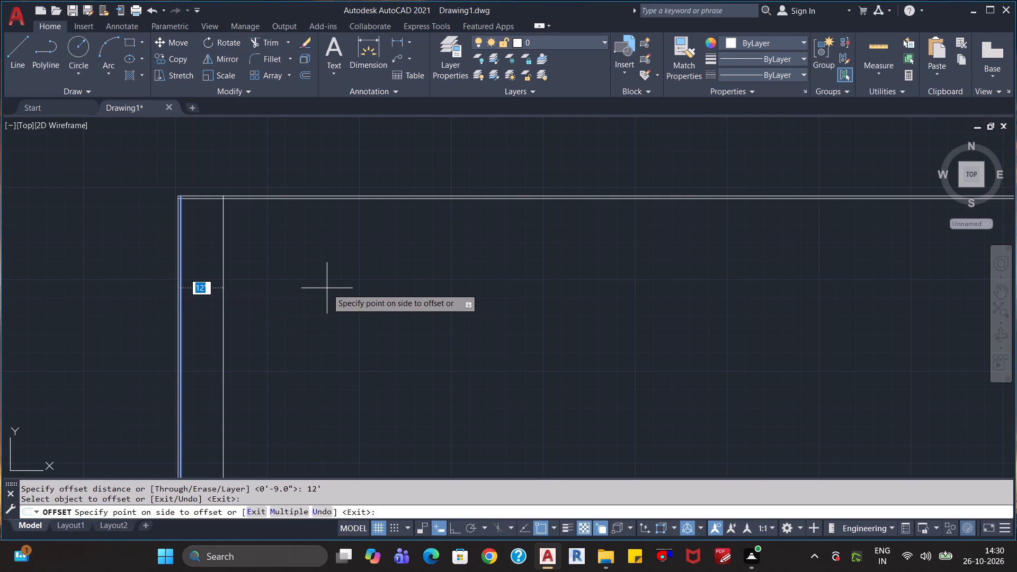
{"action": "left_click", "coordinate": [327, 288]}
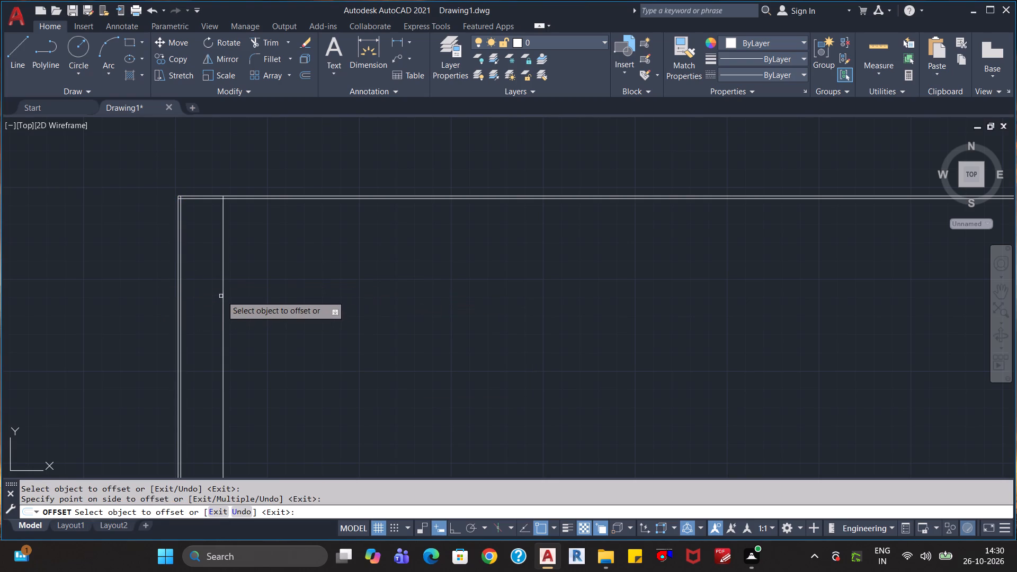
Offset the 12' interior line 4" to the right to form the first partition wall.
{"action": "left_click", "coordinate": [223, 292]}
{"action": "type", "text": "4\""}
{"action": "key", "text": "Return"}
Offset the first partition's right face 4'6" to the right, and that new line 4" further to form the second partition wall.
{"action": "scroll", "coordinate": [227, 289], "scroll_direction": "up", "scroll_amount": 2}
{"action": "left_click", "coordinate": [221, 282]}
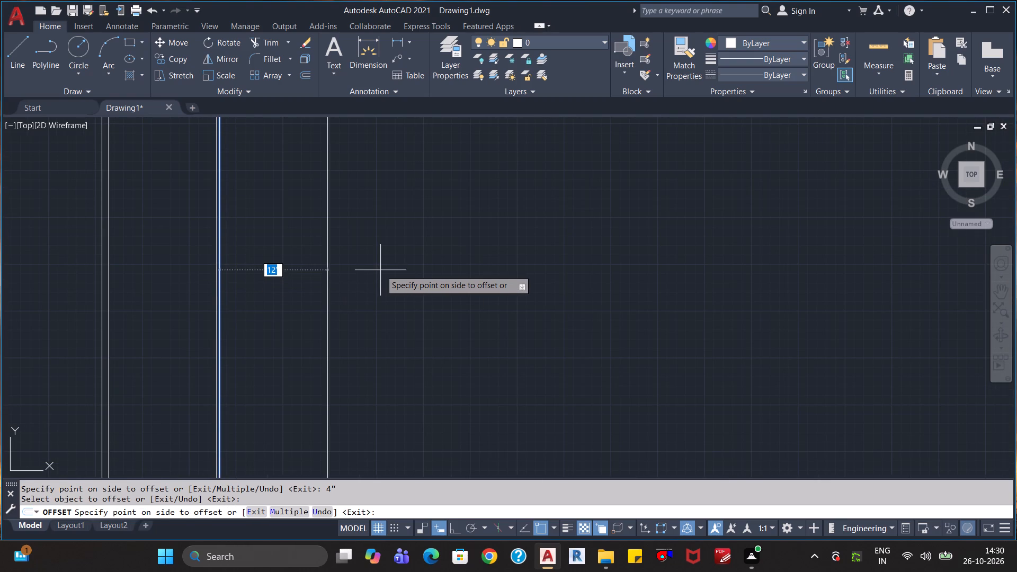
{"action": "key", "text": "4"}
{"action": "key", "text": "apostrophe"}
{"action": "type", "text": "6\""}
{"action": "key", "text": "Return"}
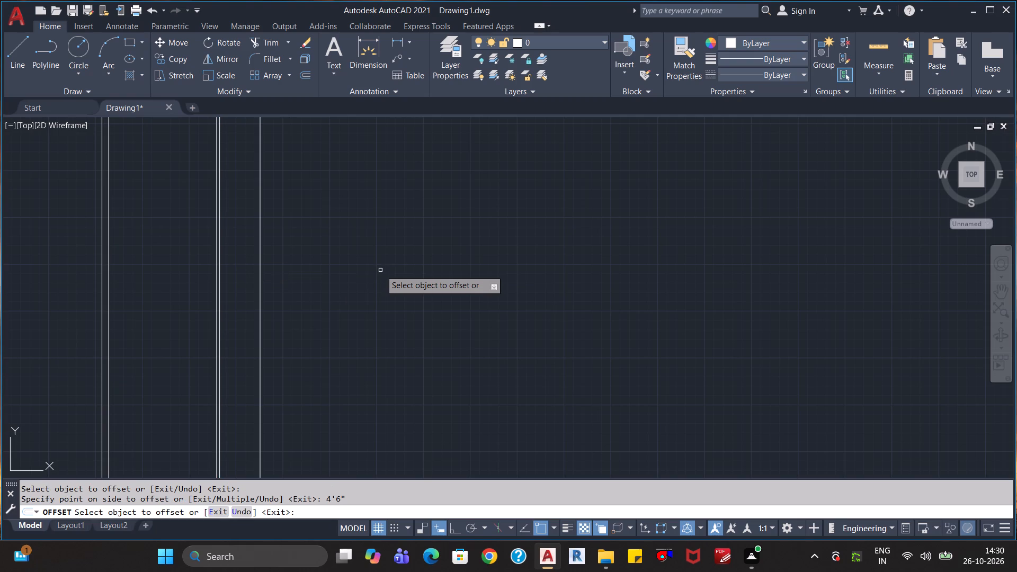
{"action": "left_click", "coordinate": [261, 287]}
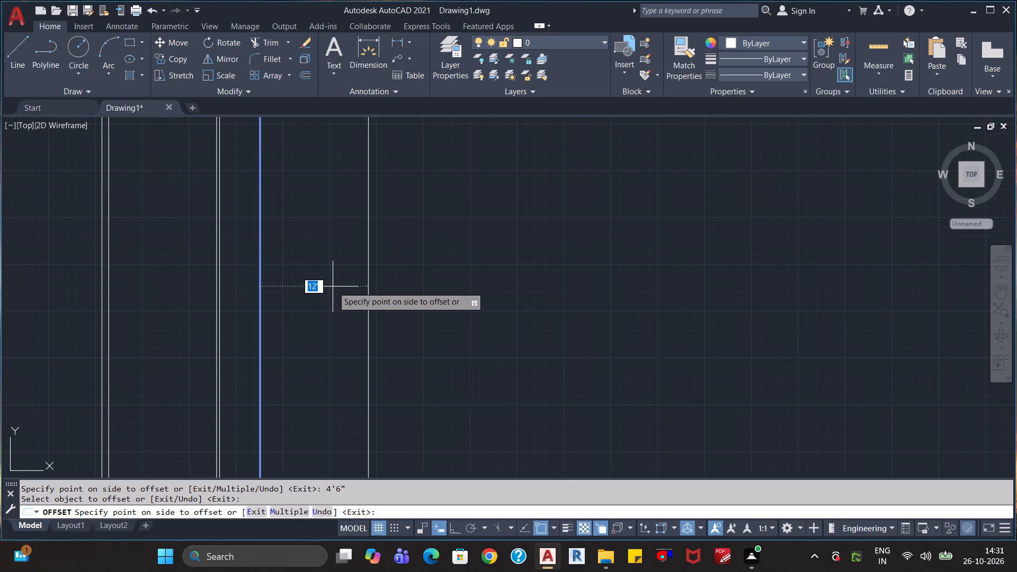
{"action": "type", "text": "4\""}
{"action": "key", "text": "Return"}
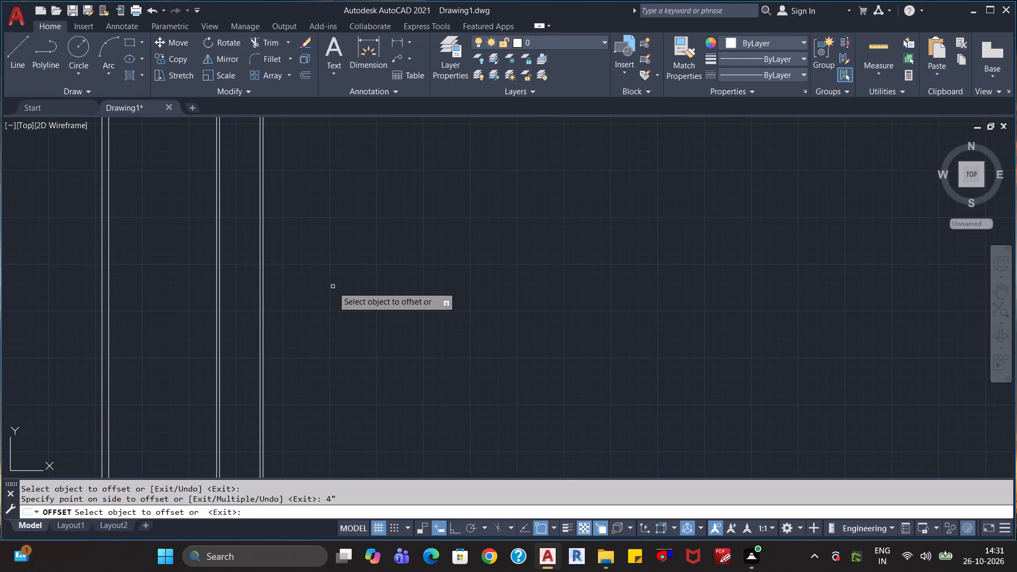
Offset the second partition's right face 12' to the right, and that line 9" outward to form the right exterior wall.
{"action": "left_click", "coordinate": [264, 224]}
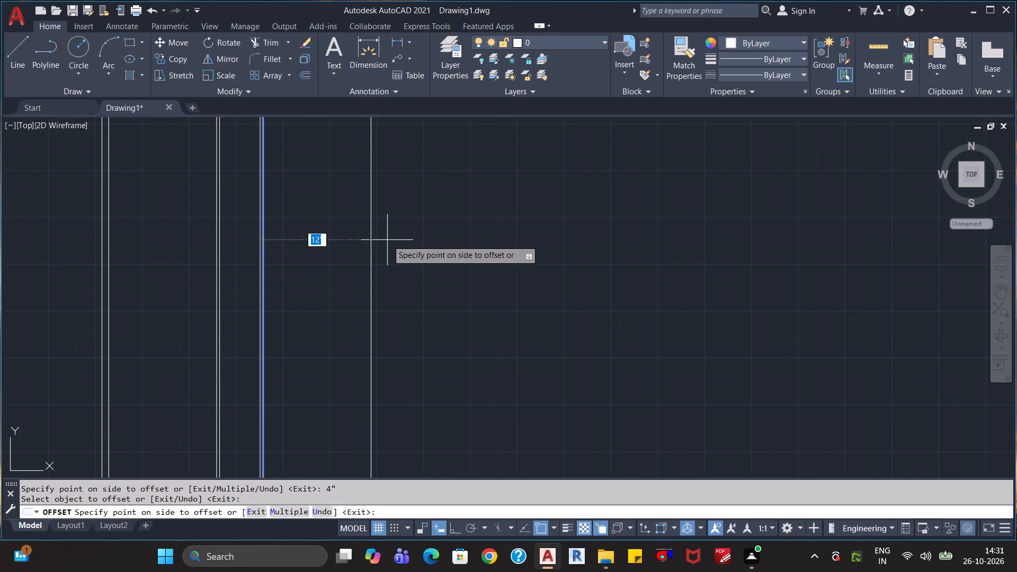
{"action": "left_click", "coordinate": [432, 247]}
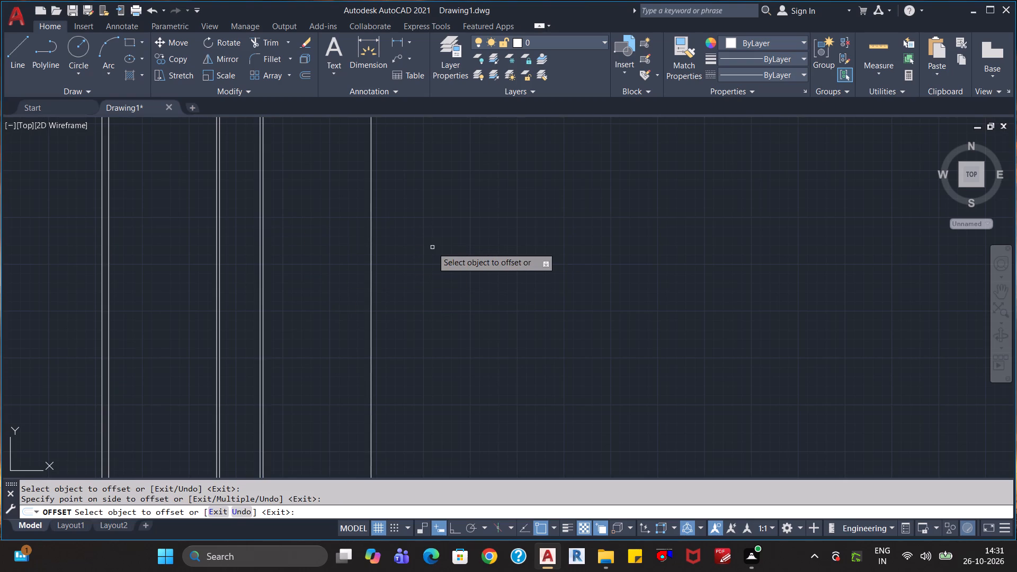
{"action": "left_click", "coordinate": [371, 260]}
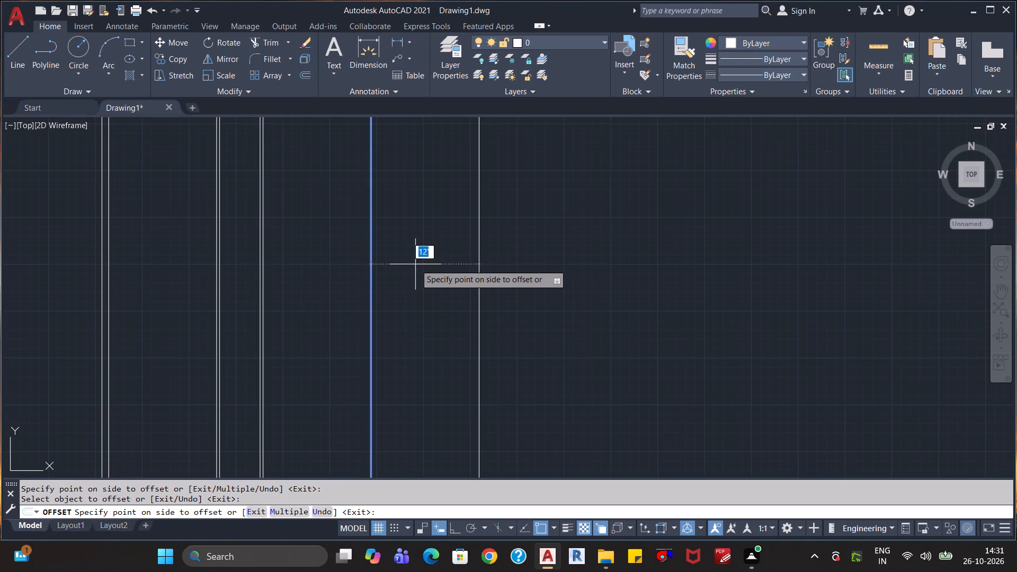
{"action": "type", "text": "9\""}
{"action": "key", "text": "Return"}
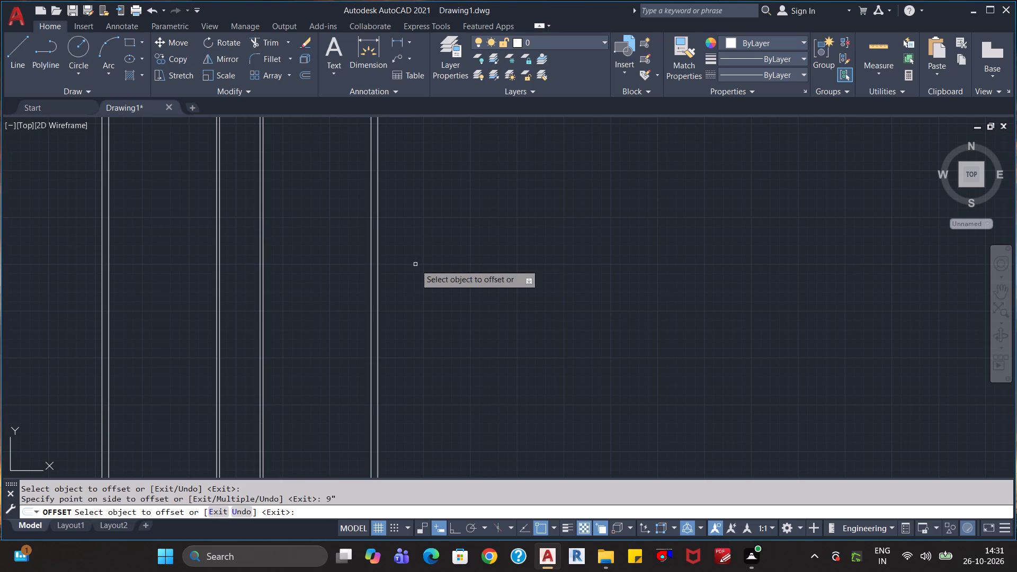
{"action": "scroll", "coordinate": [416, 264], "scroll_direction": "down", "scroll_amount": 1}
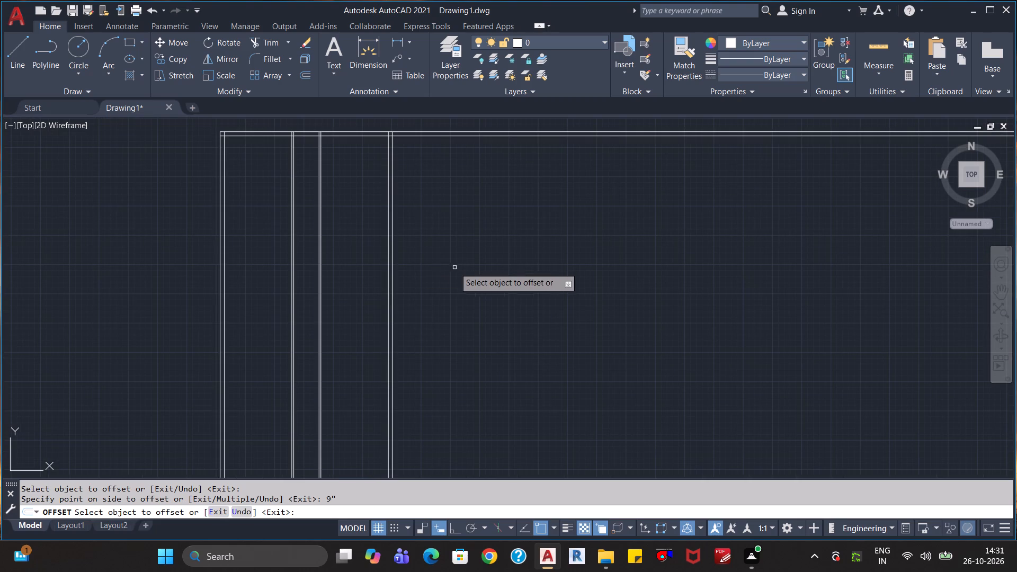
{"action": "scroll", "coordinate": [462, 267], "scroll_direction": "down", "scroll_amount": 1}
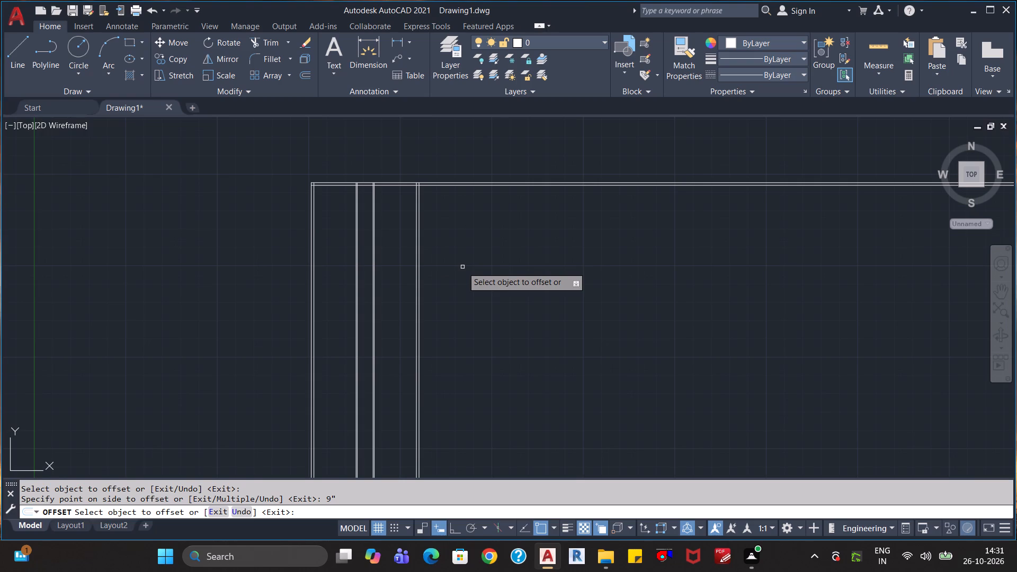
{"action": "key", "text": "Escape"}
{"action": "key", "text": "Escape"}
{"action": "key", "text": "Escape"}
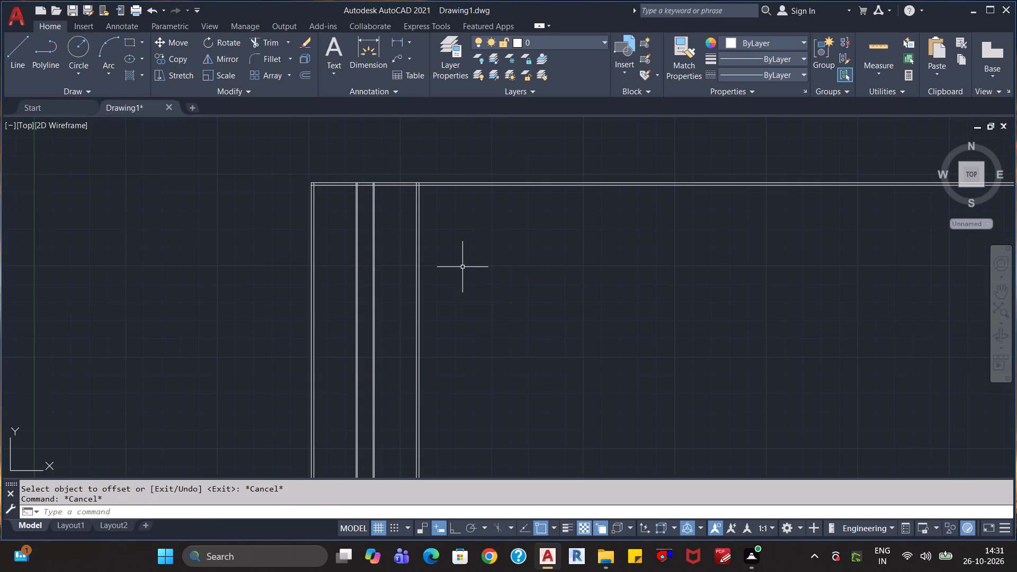
Trim the two top wall lines where they extend beyond the right exterior wall.
{"action": "type", "text": "tr"}
{"action": "key", "text": "Return"}
{"action": "left_click", "coordinate": [462, 266]}
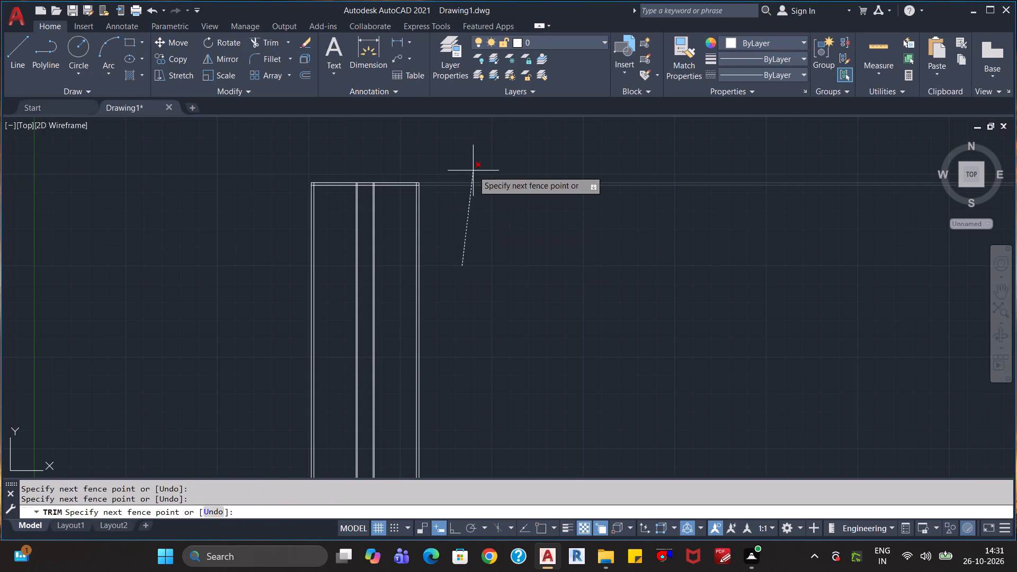
{"action": "left_click", "coordinate": [474, 168]}
{"action": "key", "text": "Escape"}
{"action": "key", "text": "Escape"}
{"action": "scroll", "coordinate": [510, 251], "scroll_direction": "down", "scroll_amount": 1}
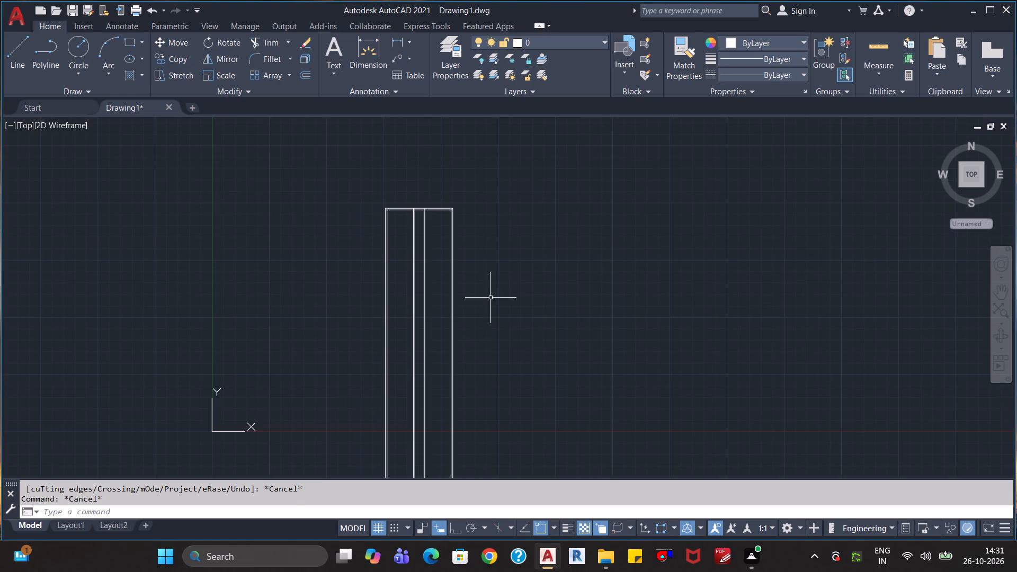
Measure the plan's overall width along the top wall between the outer faces of the left and right exterior walls.
{"action": "scroll", "coordinate": [490, 298], "scroll_direction": "up", "scroll_amount": 2}
{"action": "middle_click_drag", "start_coordinate": [474, 261], "coordinate": [557, 408]}
{"action": "scroll", "coordinate": [501, 319], "scroll_direction": "up", "scroll_amount": 1}
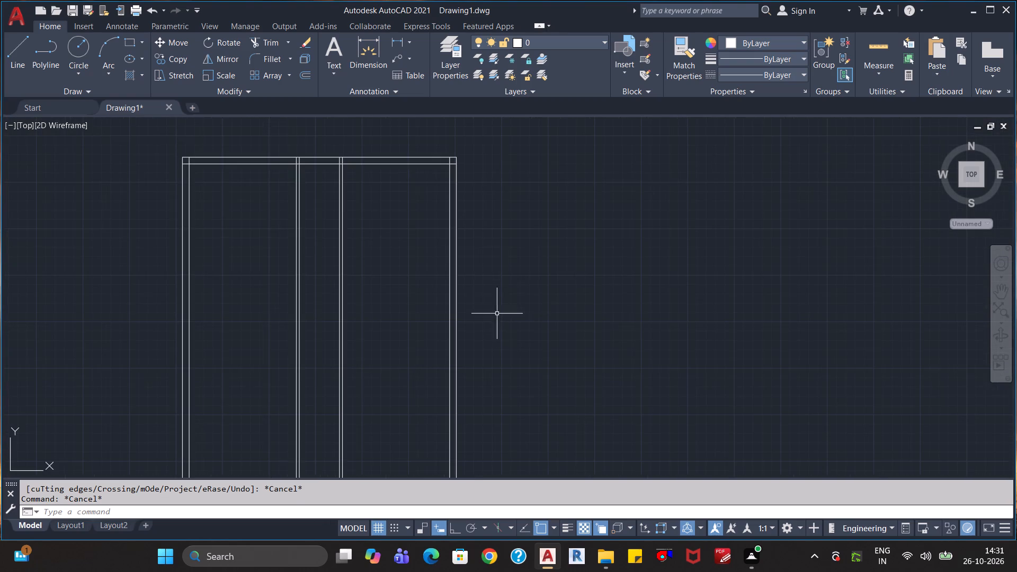
{"action": "middle_click_drag", "start_coordinate": [491, 253], "coordinate": [501, 310]}
{"action": "scroll", "coordinate": [401, 285], "scroll_direction": "up", "scroll_amount": 1}
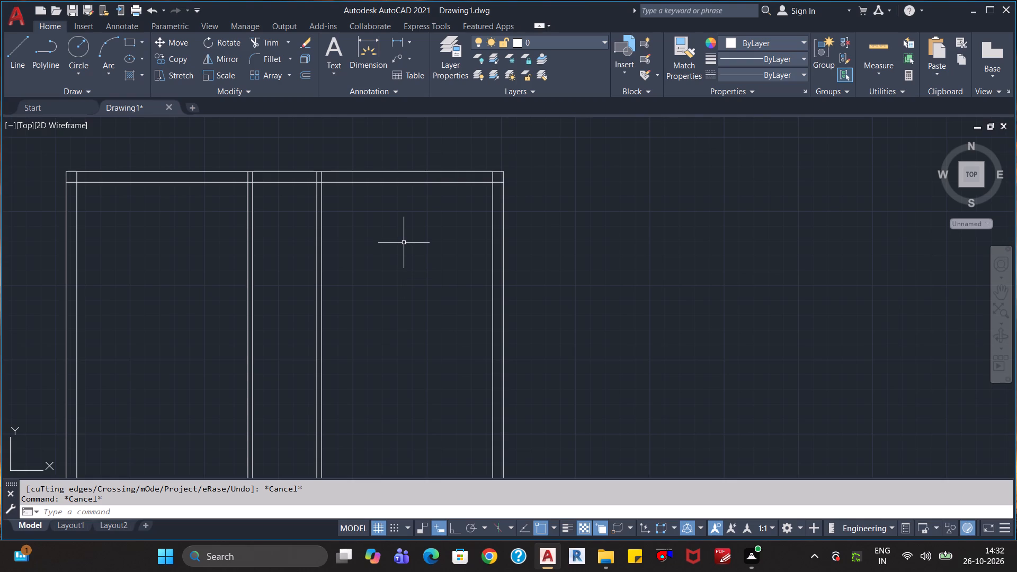
{"action": "middle_click_drag", "start_coordinate": [409, 251], "coordinate": [420, 285]}
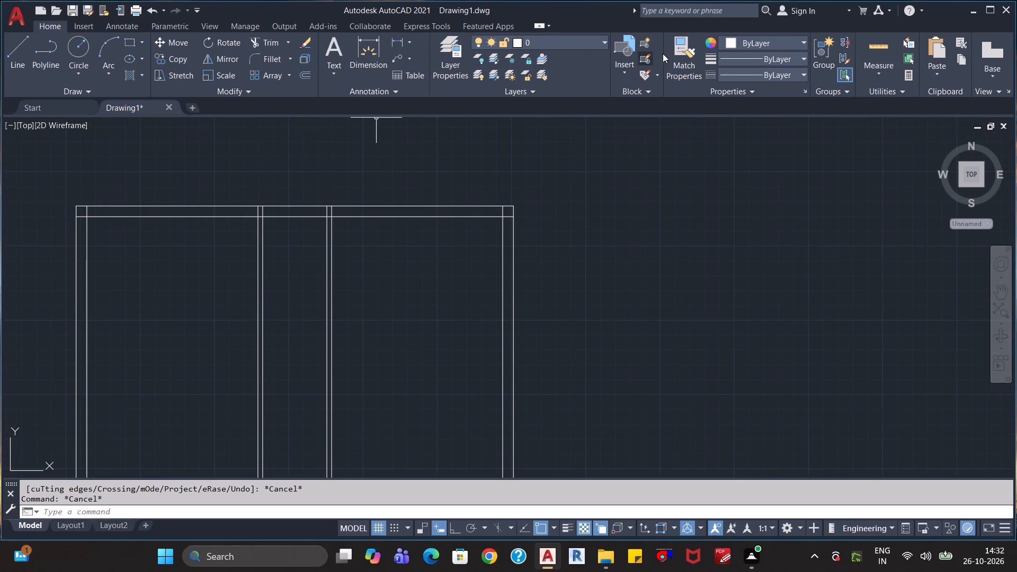
{"action": "left_click", "coordinate": [374, 55]}
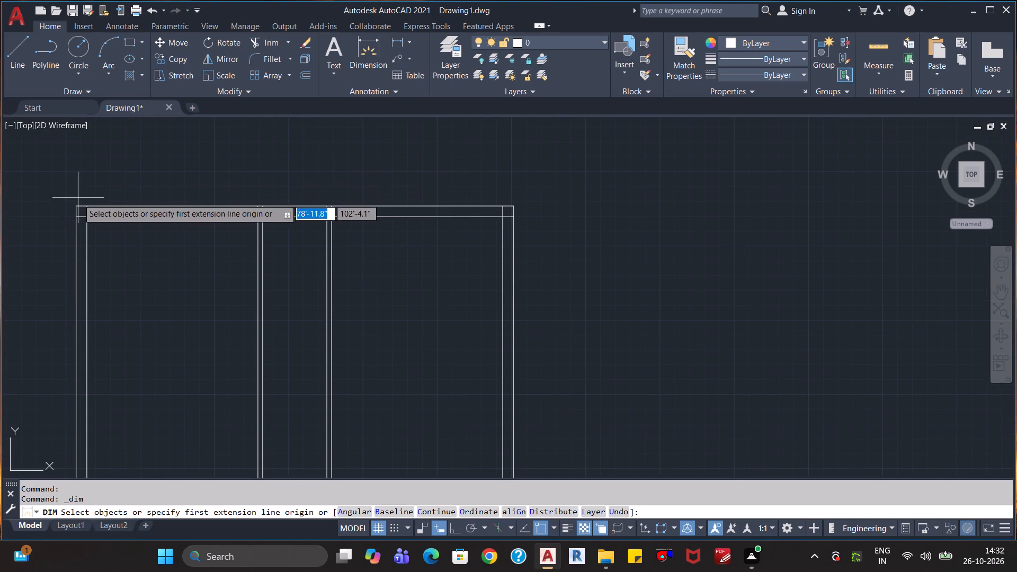
{"action": "left_click", "coordinate": [75, 207]}
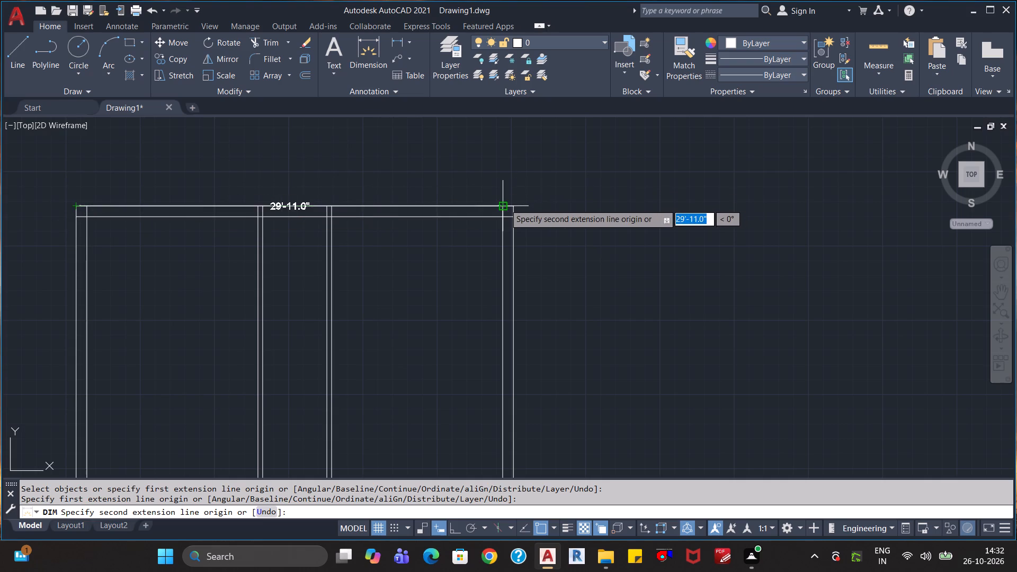
{"action": "left_click", "coordinate": [515, 208]}
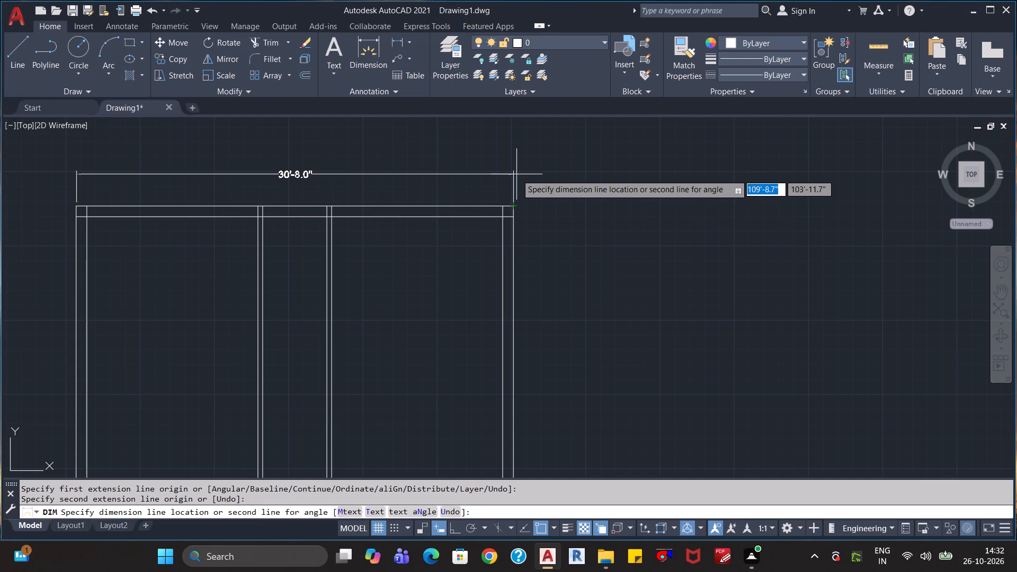
{"action": "key", "text": "Escape"}
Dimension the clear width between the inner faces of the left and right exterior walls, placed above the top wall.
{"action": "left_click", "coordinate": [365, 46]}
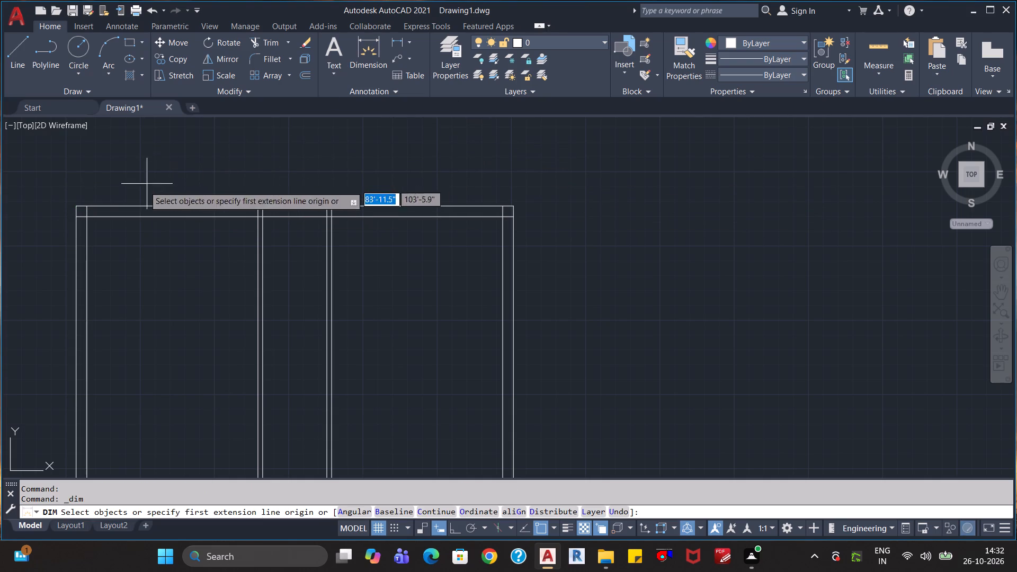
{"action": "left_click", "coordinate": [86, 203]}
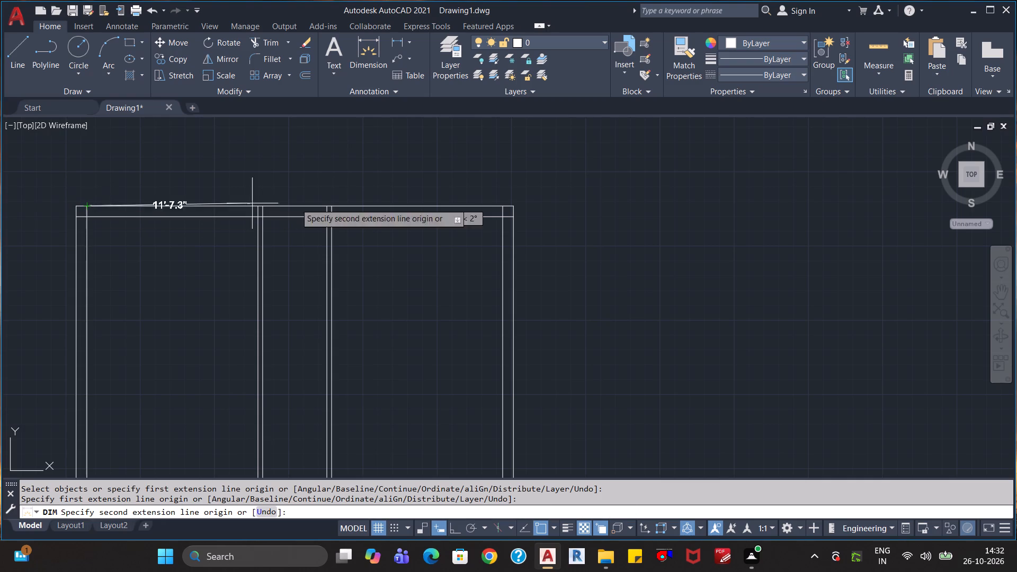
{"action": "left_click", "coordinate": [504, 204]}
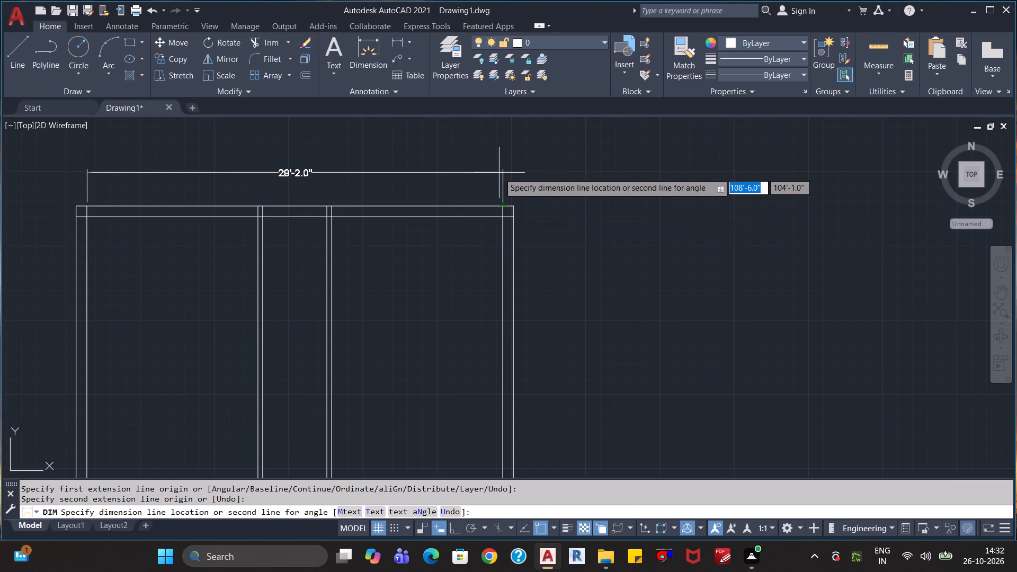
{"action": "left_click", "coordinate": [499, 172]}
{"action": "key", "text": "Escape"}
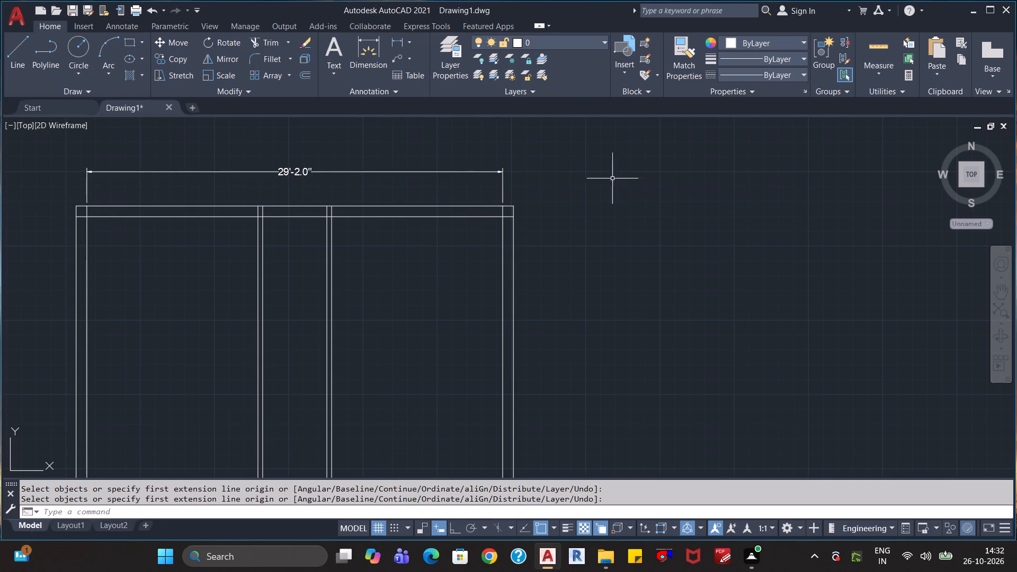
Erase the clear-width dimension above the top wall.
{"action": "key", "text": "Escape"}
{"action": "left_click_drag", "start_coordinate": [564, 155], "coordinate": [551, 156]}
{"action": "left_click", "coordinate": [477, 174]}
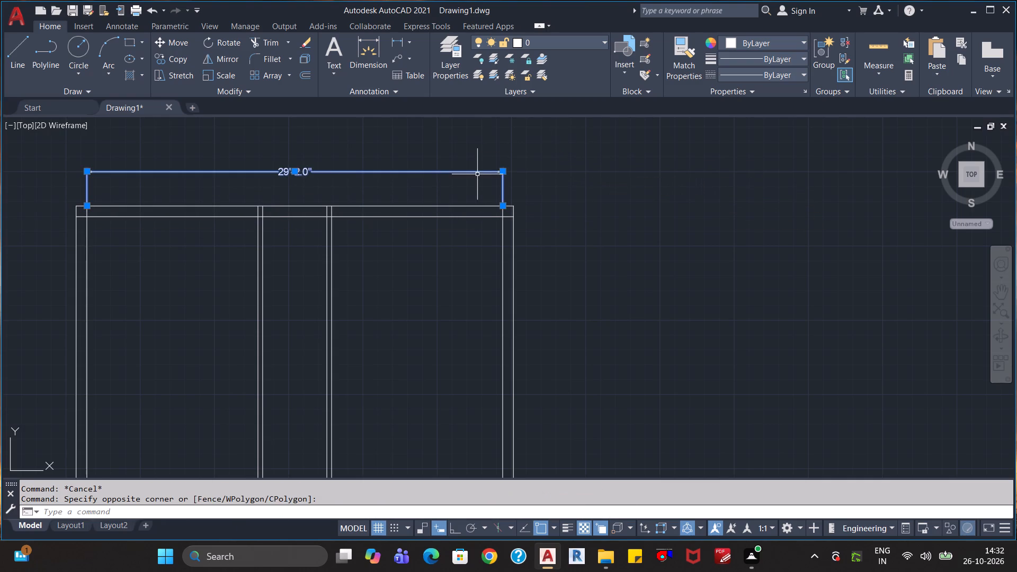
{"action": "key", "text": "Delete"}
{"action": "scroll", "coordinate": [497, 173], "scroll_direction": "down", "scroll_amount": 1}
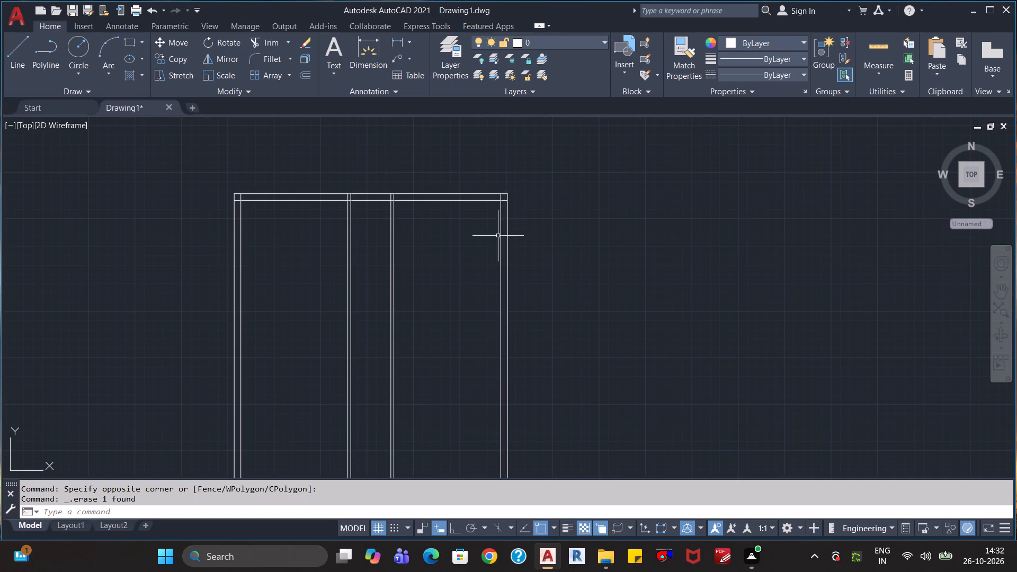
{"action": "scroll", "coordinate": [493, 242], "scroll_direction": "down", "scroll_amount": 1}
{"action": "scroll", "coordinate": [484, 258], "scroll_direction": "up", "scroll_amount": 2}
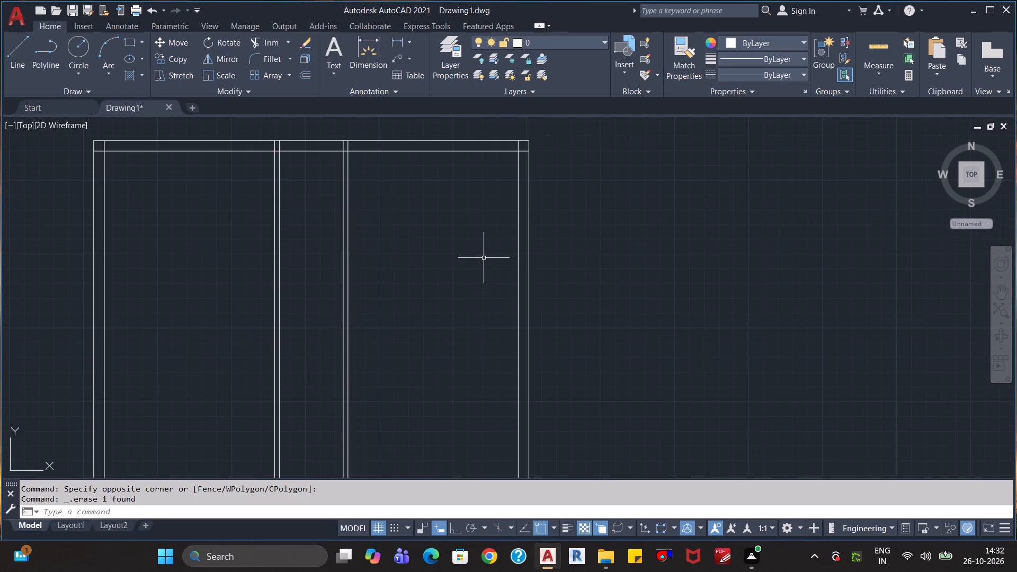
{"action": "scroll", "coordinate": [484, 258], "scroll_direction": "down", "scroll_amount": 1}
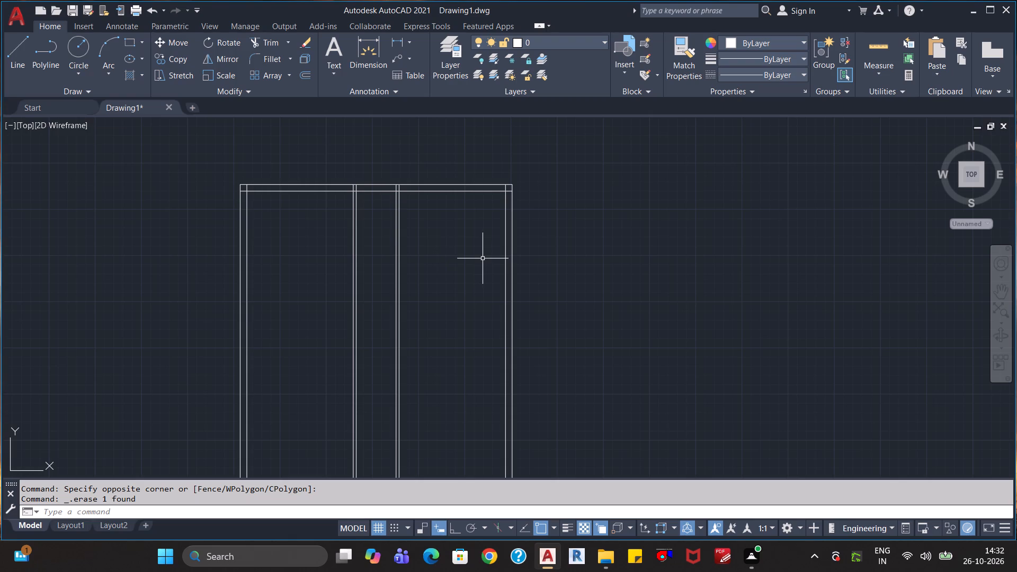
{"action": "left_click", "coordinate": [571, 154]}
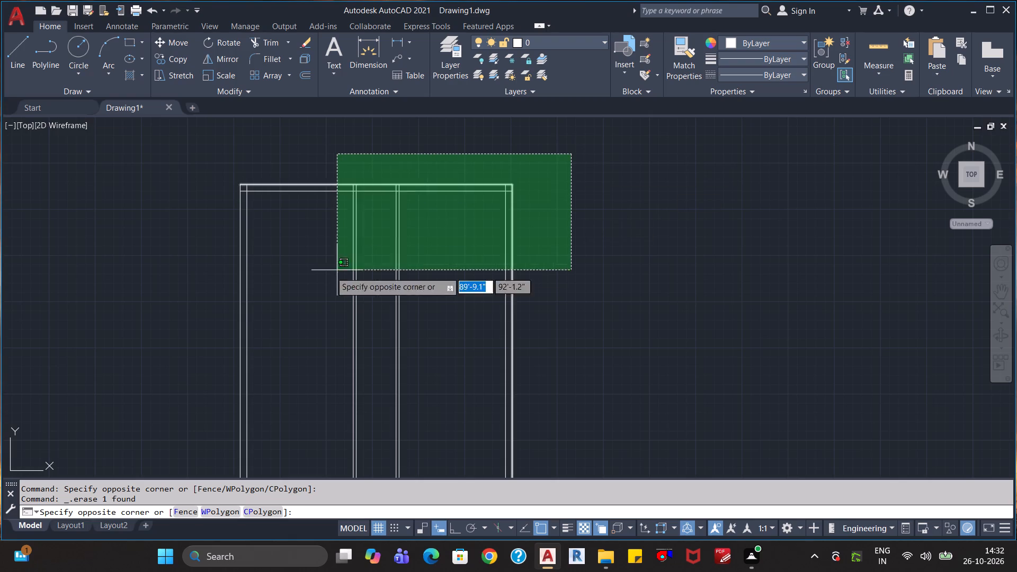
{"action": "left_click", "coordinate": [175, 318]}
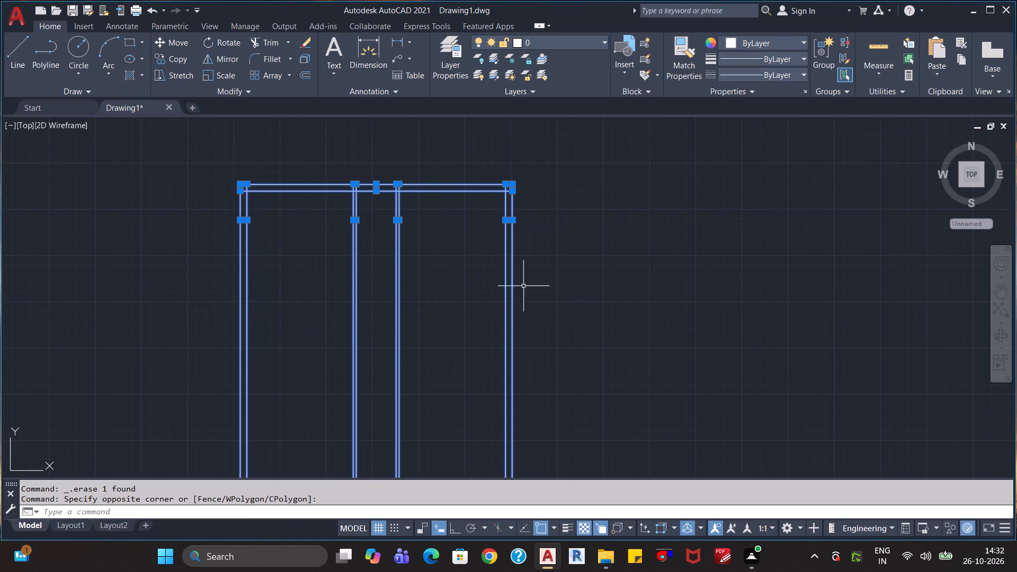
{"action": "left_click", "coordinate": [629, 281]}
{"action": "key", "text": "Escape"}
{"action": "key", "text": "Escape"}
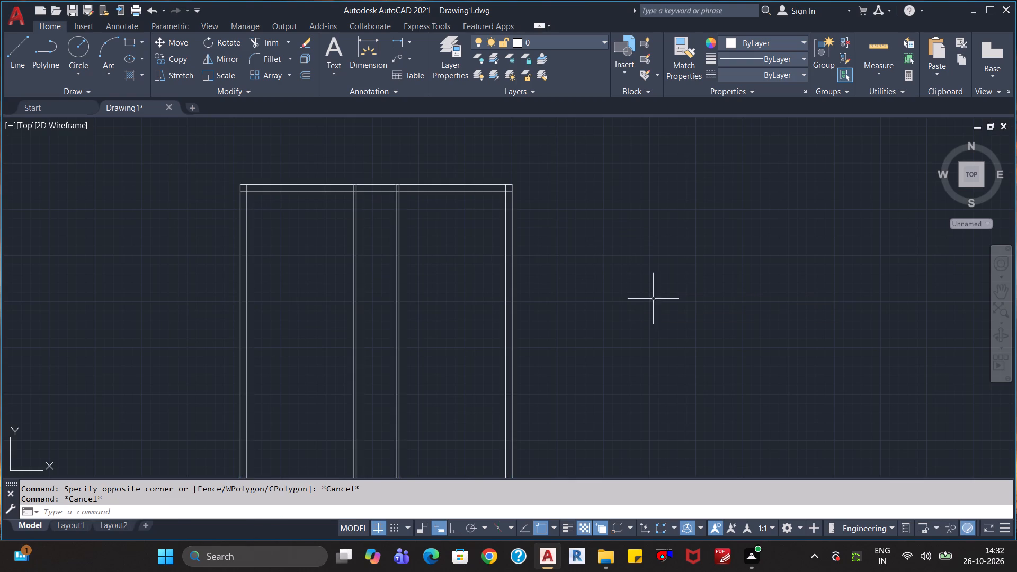
Draw a 30' by 40' rectangle in the empty area to the right of the existing plan.
{"action": "middle_click_drag", "start_coordinate": [707, 300], "coordinate": [290, 415]}
{"action": "middle_click_drag", "start_coordinate": [520, 344], "coordinate": [371, 285]}
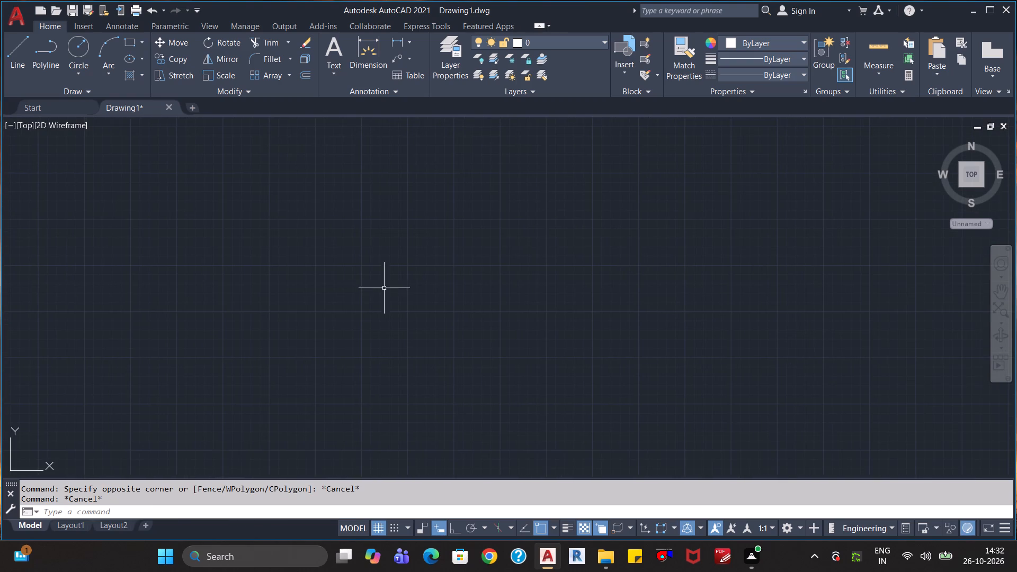
{"action": "type", "text": "rec"}
{"action": "key", "text": "Return"}
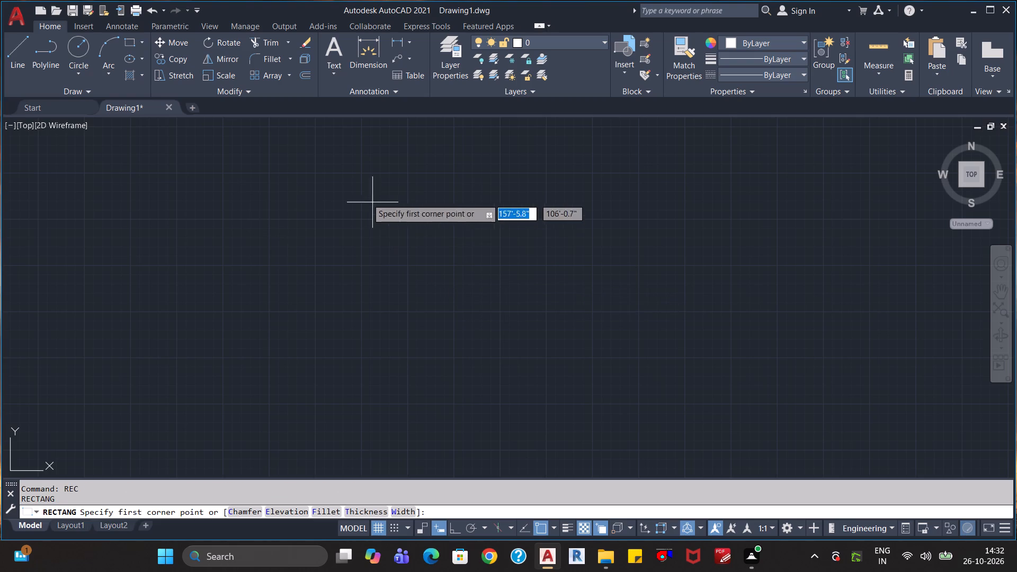
{"action": "left_click", "coordinate": [331, 168]}
{"action": "key", "text": "d"}
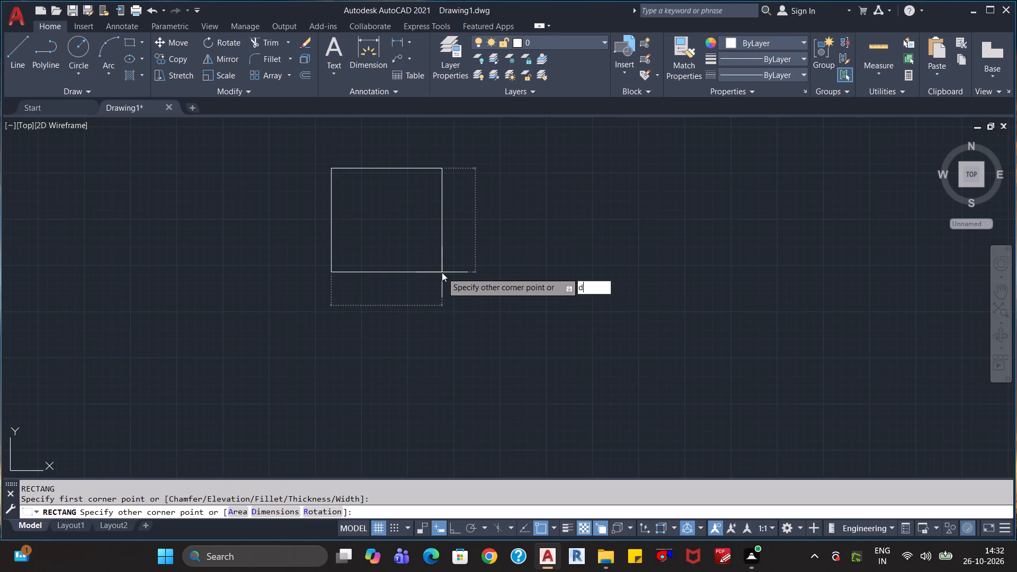
{"action": "key", "text": "Return"}
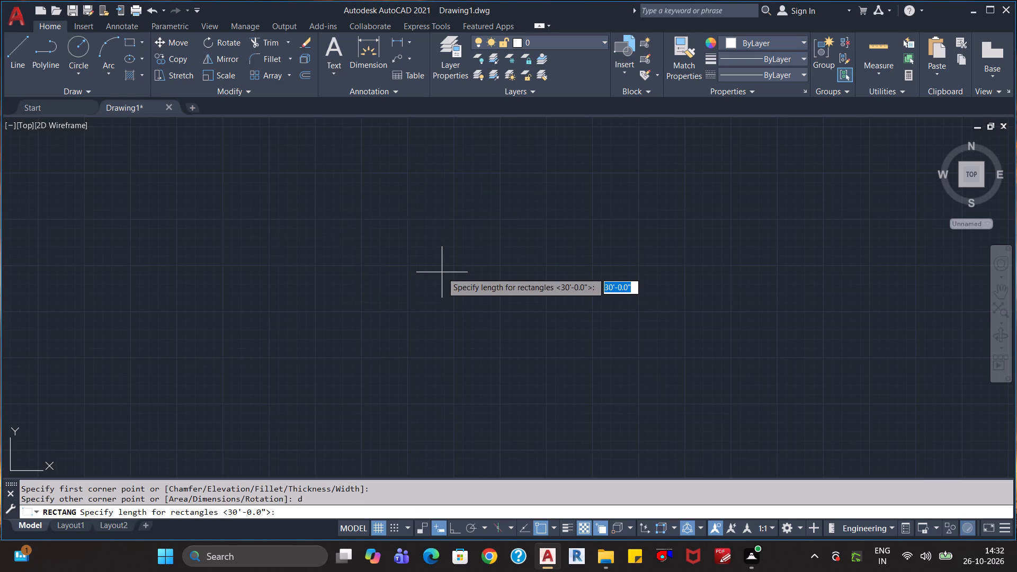
{"action": "key", "text": "Return"}
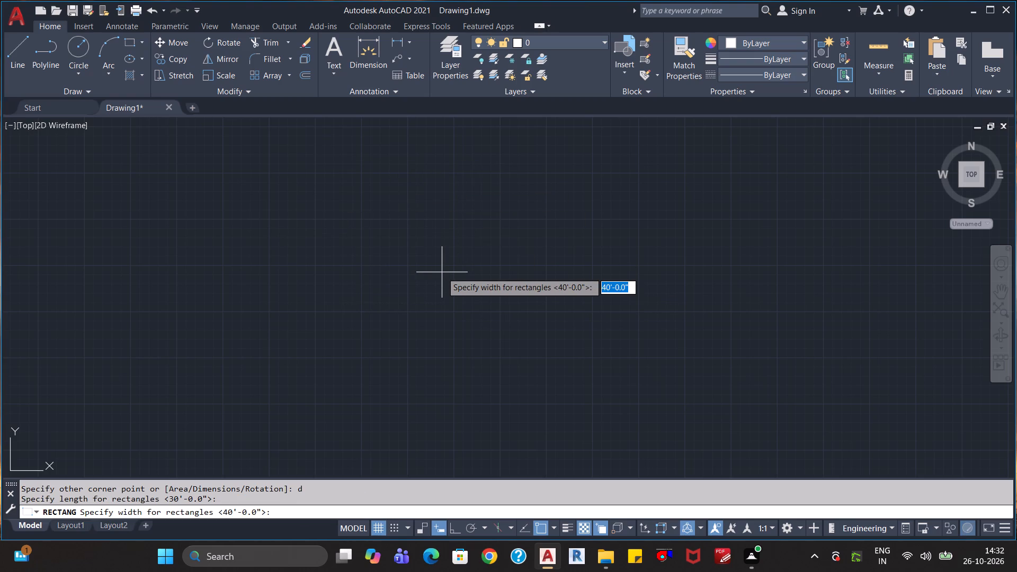
{"action": "key", "text": "Return"}
{"action": "left_click", "coordinate": [492, 319]}
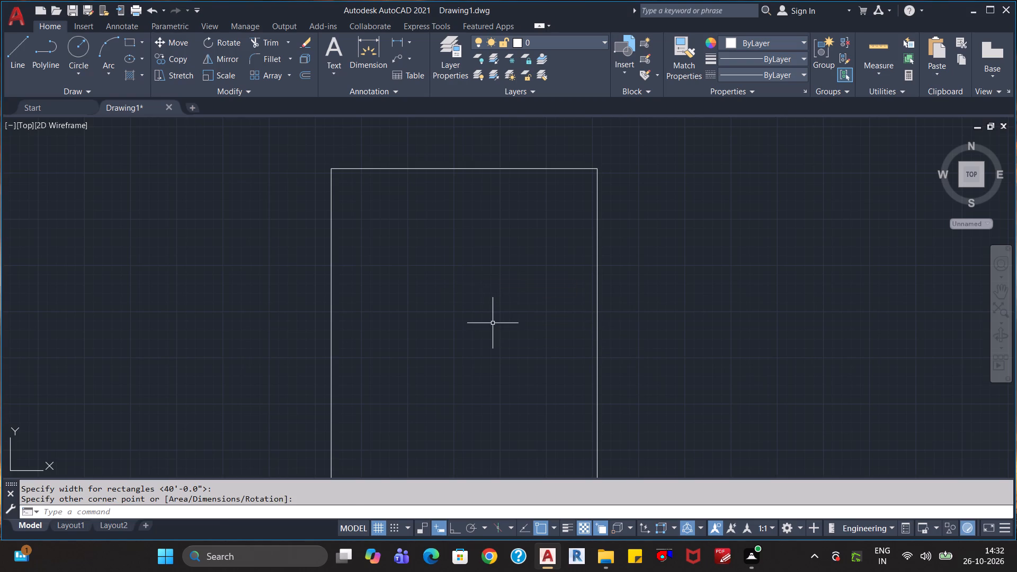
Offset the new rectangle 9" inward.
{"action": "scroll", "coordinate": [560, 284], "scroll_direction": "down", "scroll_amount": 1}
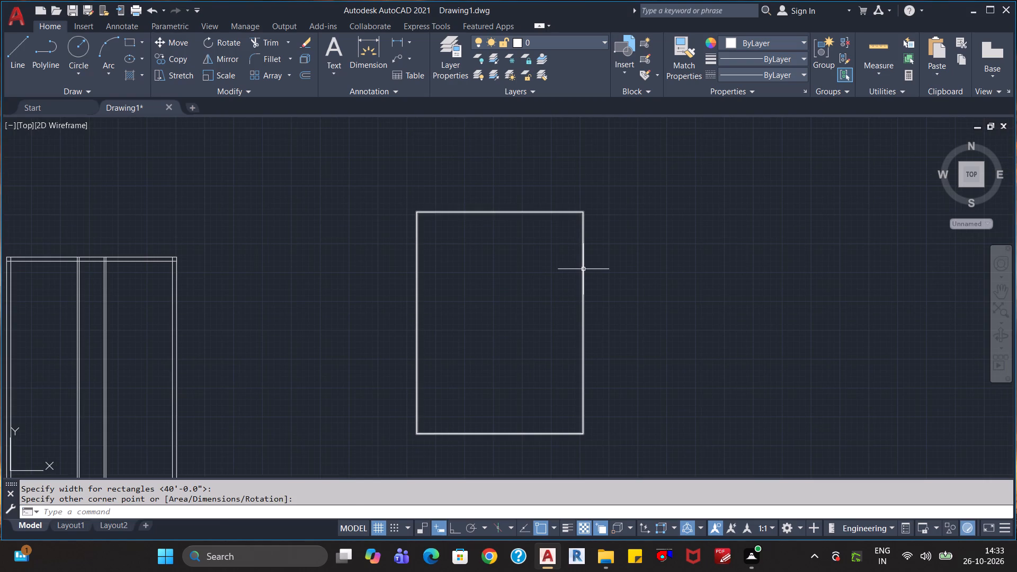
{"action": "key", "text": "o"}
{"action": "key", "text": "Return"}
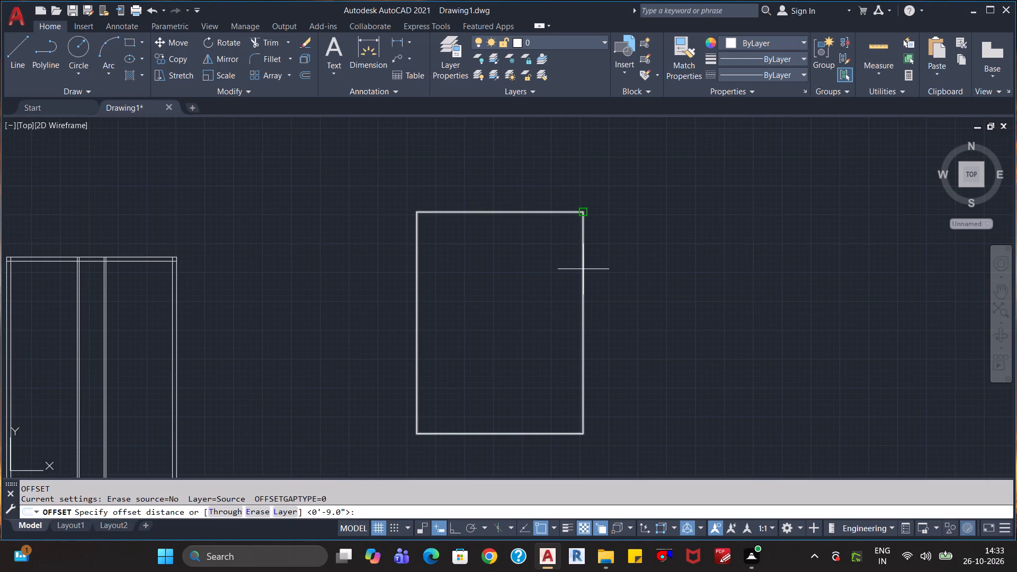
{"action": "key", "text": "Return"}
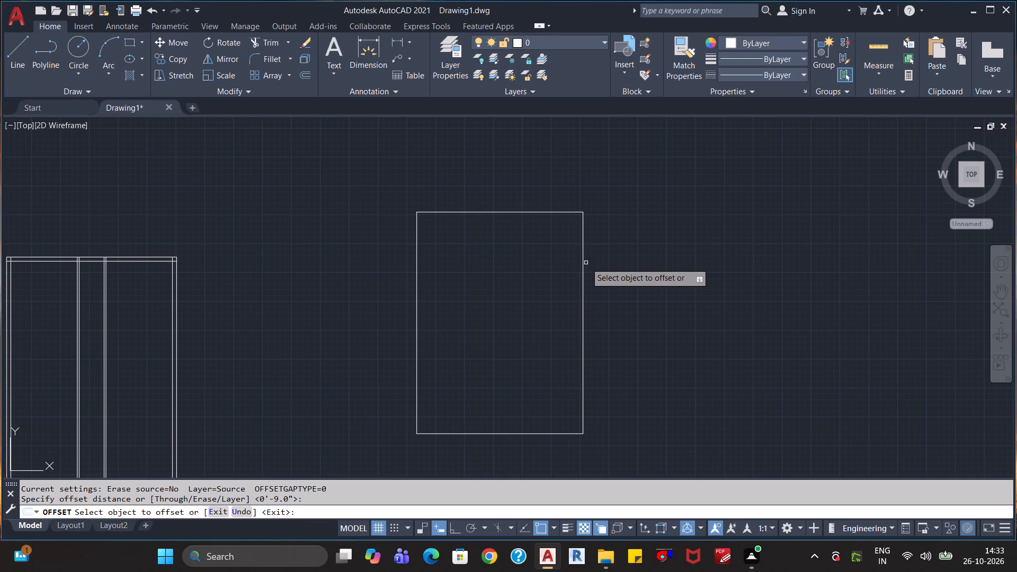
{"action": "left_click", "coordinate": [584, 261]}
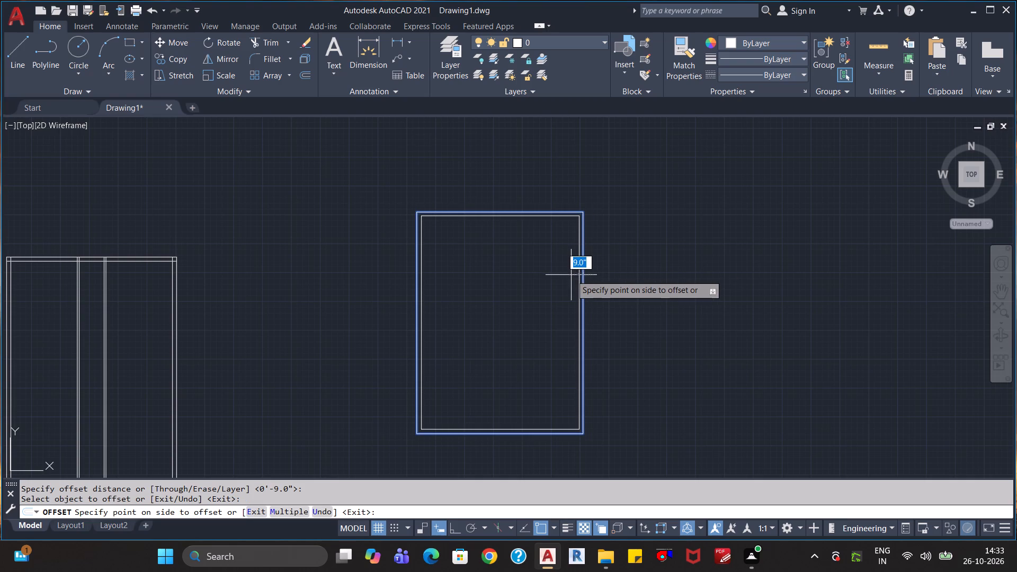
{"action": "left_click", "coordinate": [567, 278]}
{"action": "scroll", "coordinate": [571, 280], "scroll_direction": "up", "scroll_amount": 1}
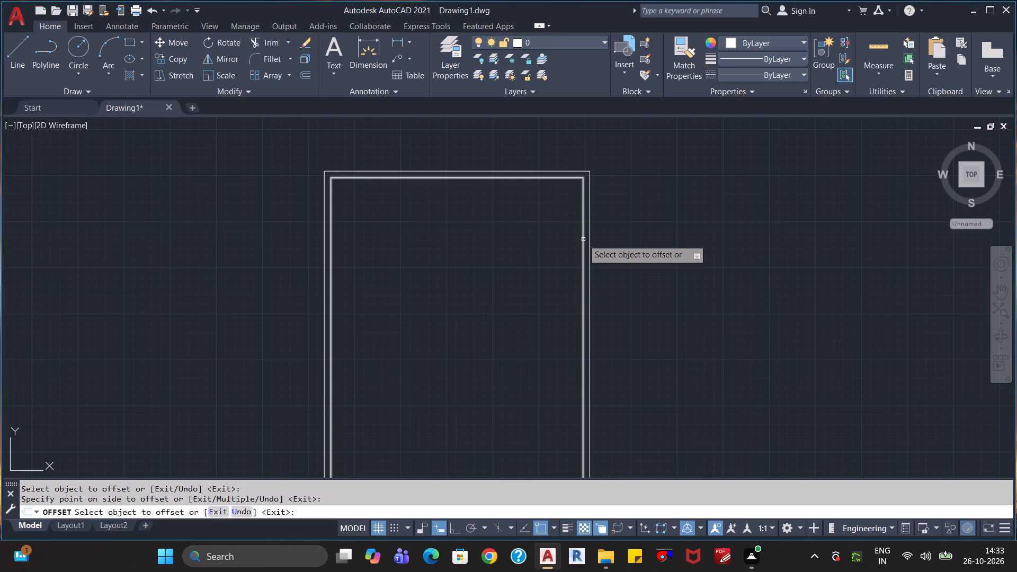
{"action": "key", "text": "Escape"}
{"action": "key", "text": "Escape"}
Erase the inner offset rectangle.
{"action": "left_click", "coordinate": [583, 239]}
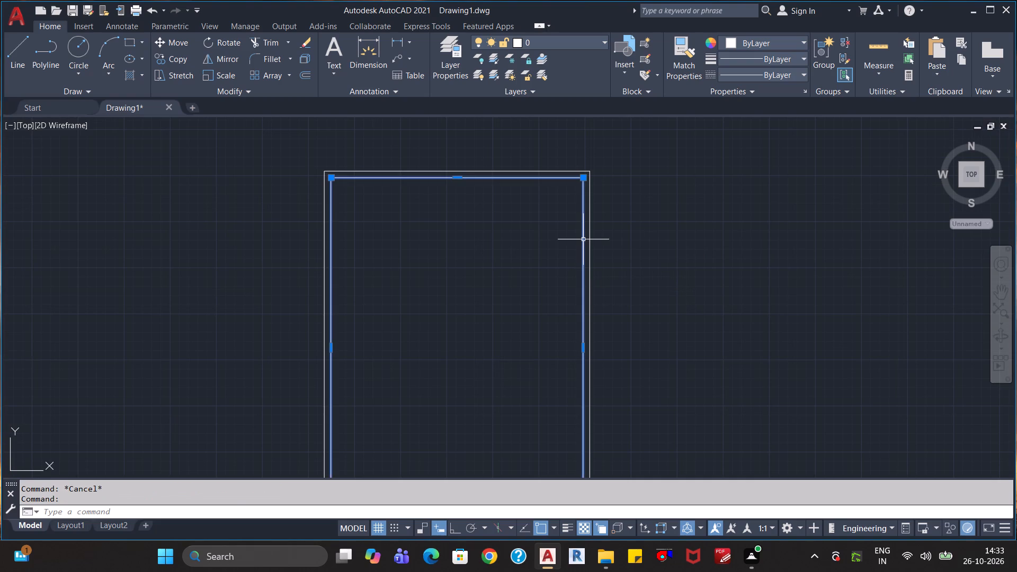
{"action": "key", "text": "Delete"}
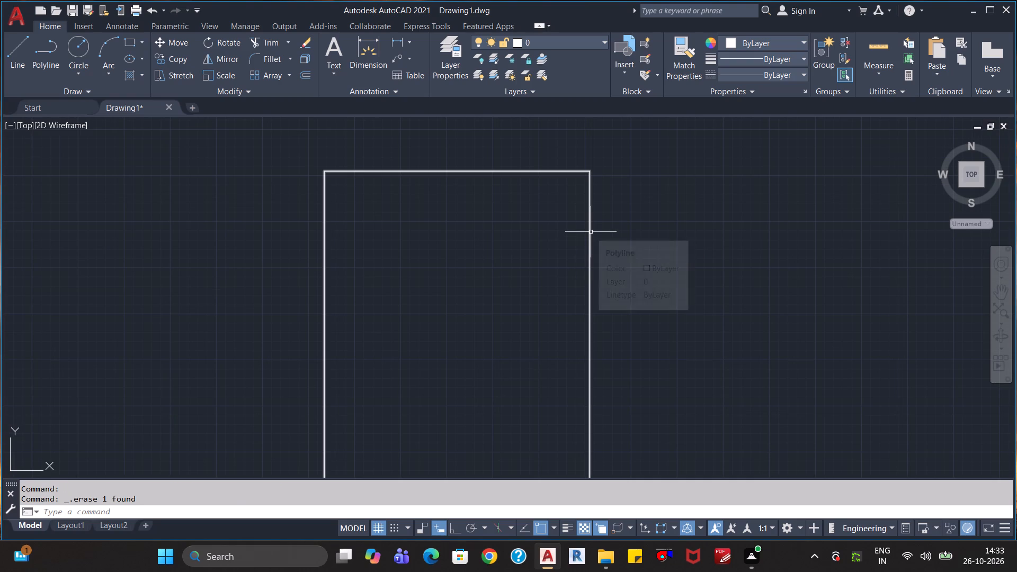
Offset the outer rectangle 8" inward to form the exterior walls.
{"action": "key", "text": "o"}
{"action": "key", "text": "Return"}
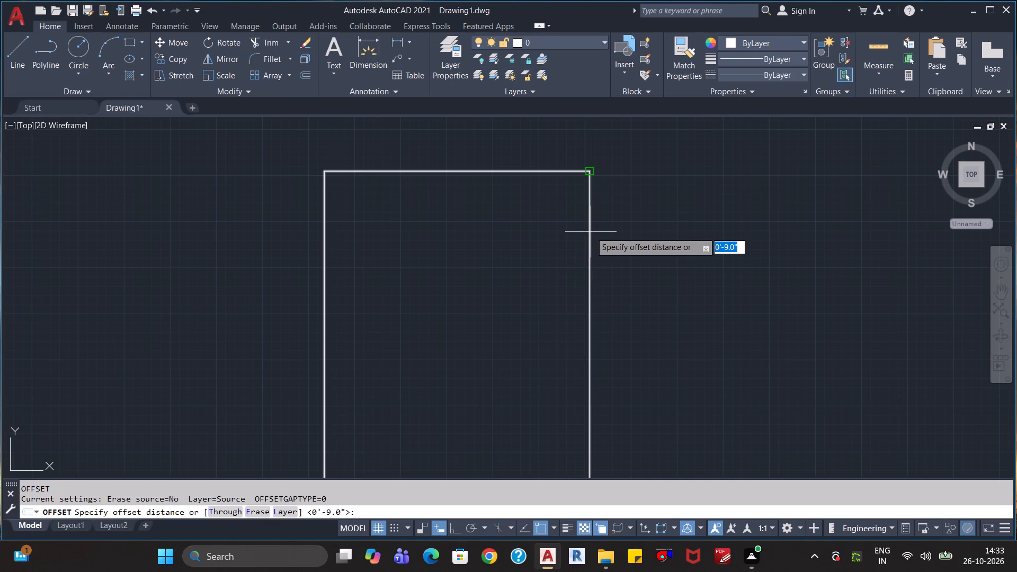
{"action": "type", "text": "8\""}
{"action": "key", "text": "Return"}
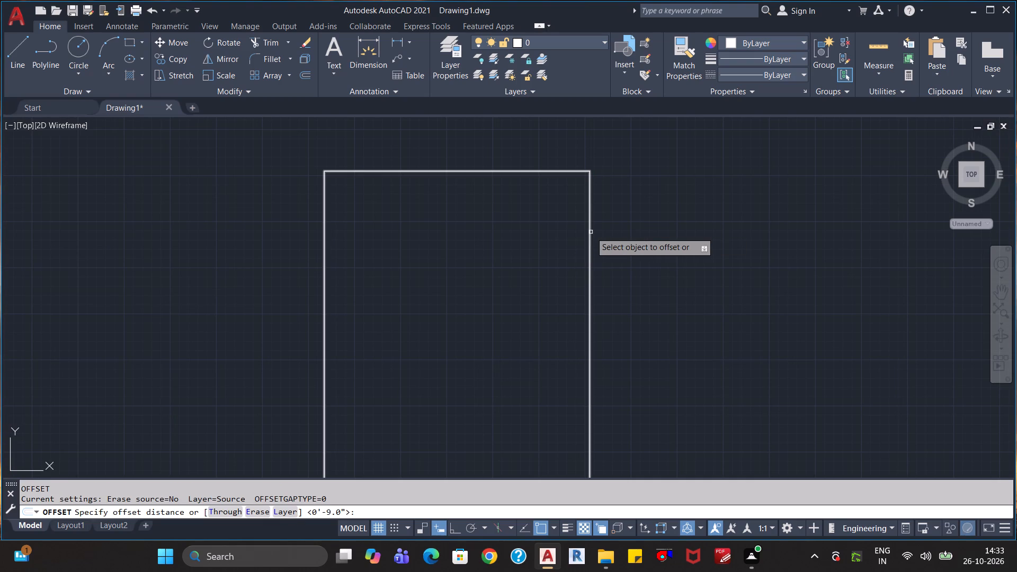
{"action": "left_click", "coordinate": [590, 239]}
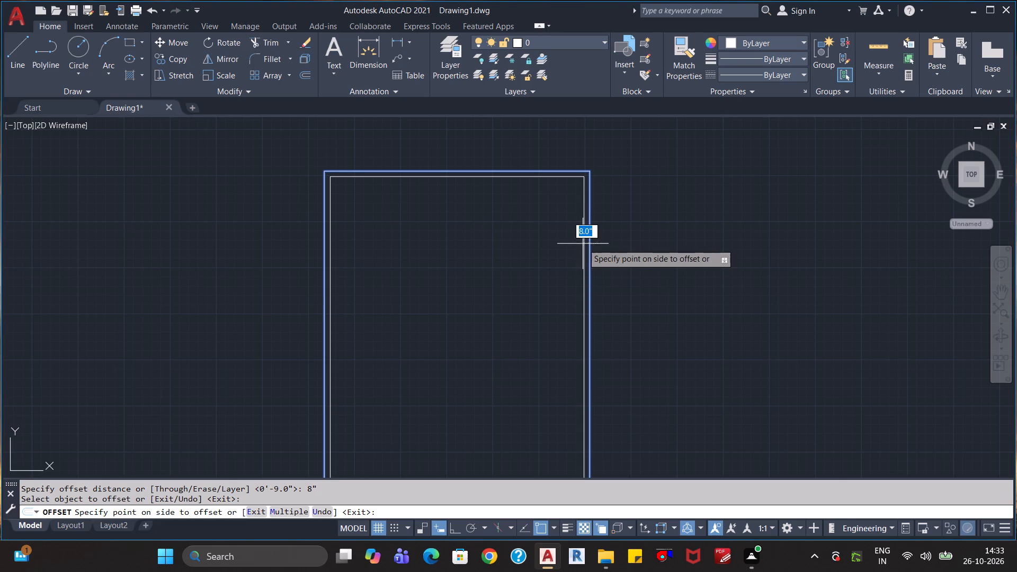
{"action": "left_click", "coordinate": [567, 254]}
{"action": "key", "text": "Escape"}
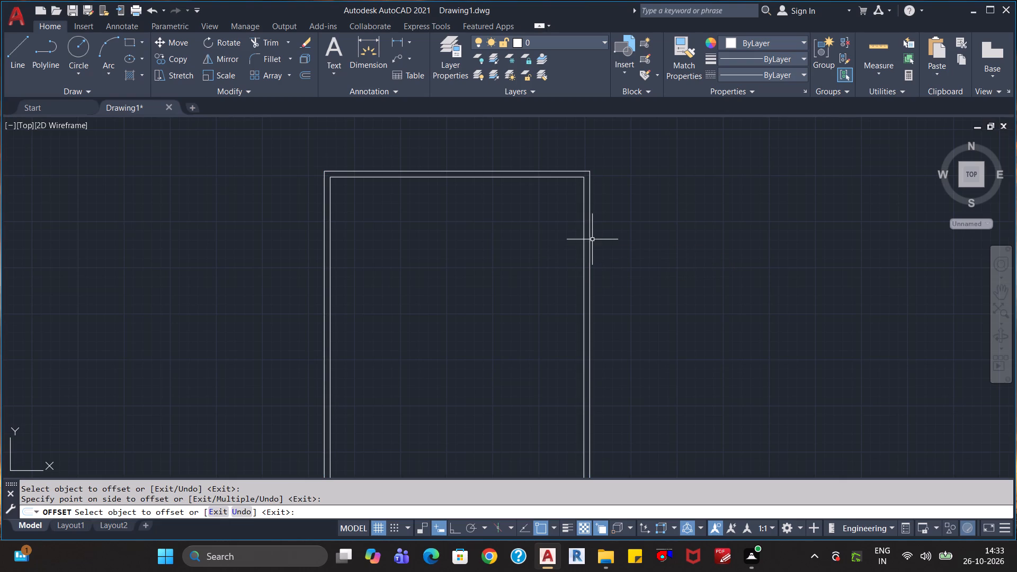
{"action": "key", "text": "Escape"}
{"action": "key", "text": "Escape"}
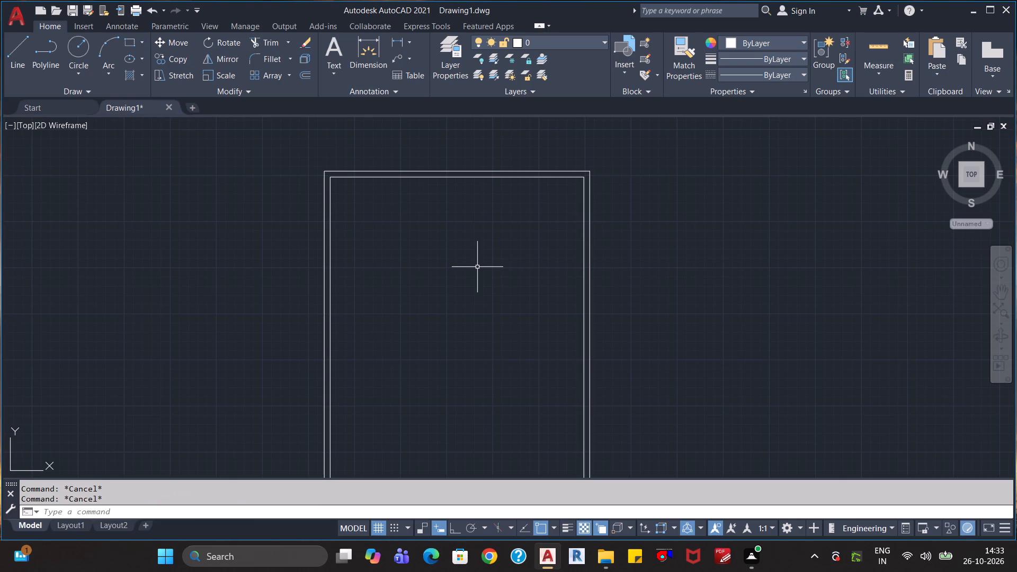
Explode the inner wall rectangle into separate lines.
{"action": "key", "text": "x"}
{"action": "key", "text": "Return"}
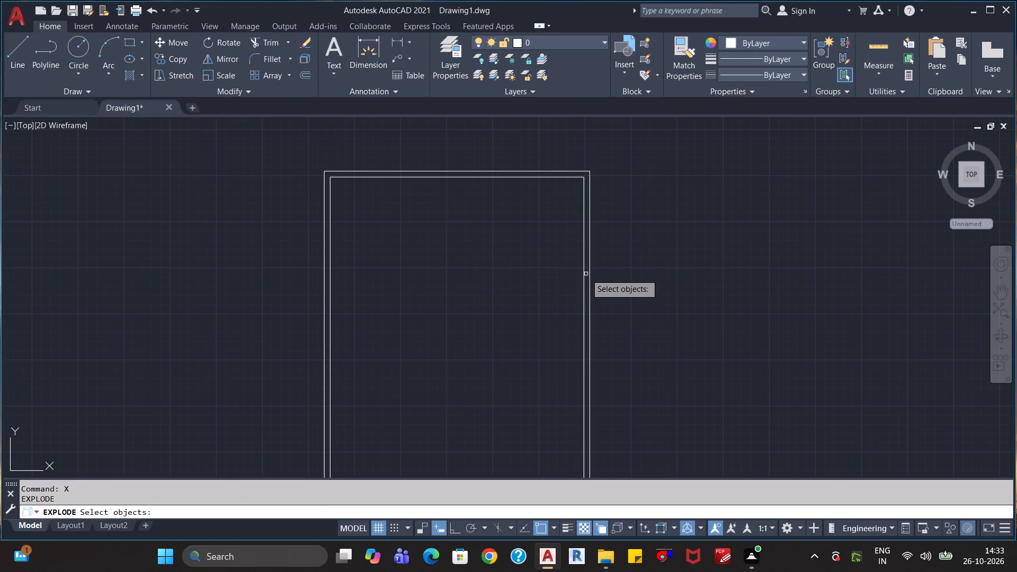
{"action": "left_click", "coordinate": [584, 278]}
{"action": "key", "text": "Return"}
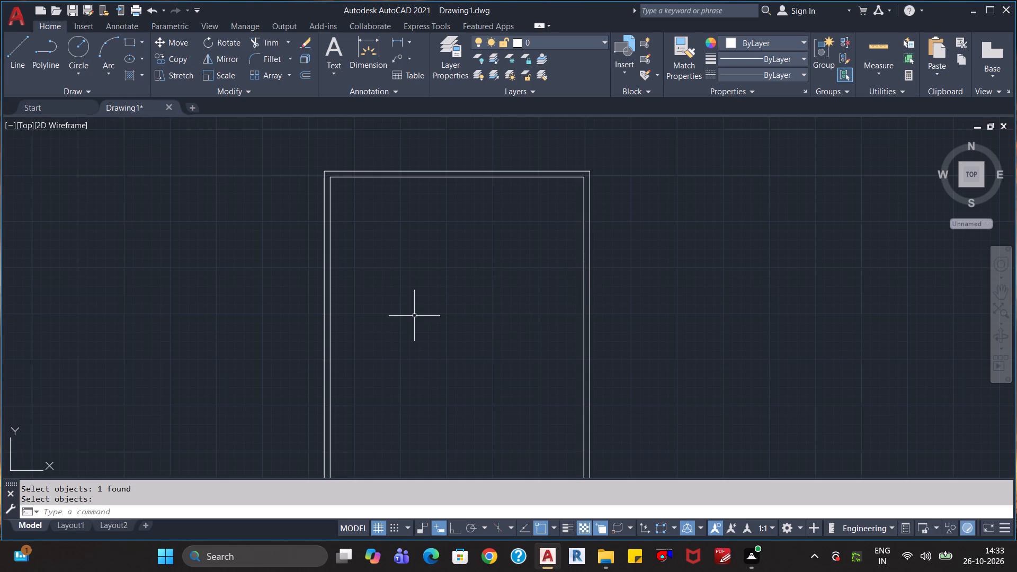
Offset the left wall's inner line 12' to the right and the top wall's inner line 12' down.
{"action": "key", "text": "o"}
{"action": "key", "text": "Return"}
{"action": "type", "text": "12'"}
{"action": "key", "text": "Return"}
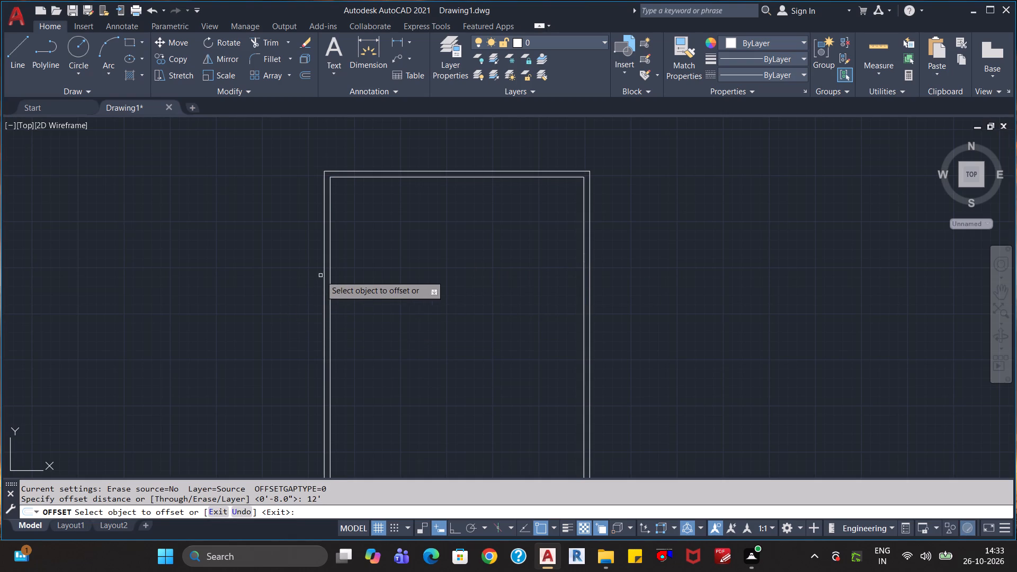
{"action": "left_click", "coordinate": [331, 265]}
{"action": "left_click", "coordinate": [458, 261]}
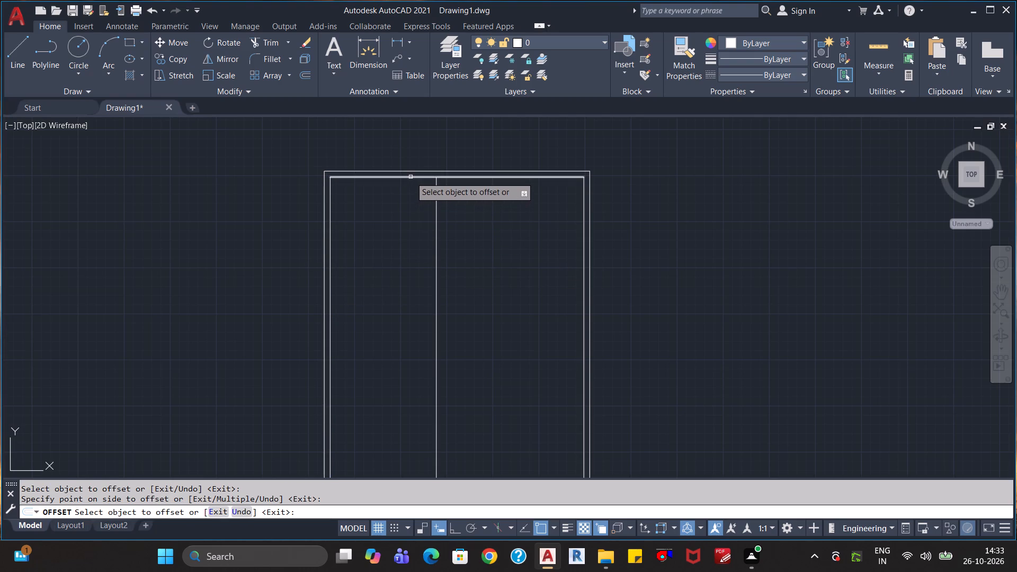
{"action": "left_click", "coordinate": [411, 177]}
{"action": "left_click", "coordinate": [394, 326]}
Offset the vertical room line 4" to the right and the horizontal room line 4" down to form partitions.
{"action": "left_click", "coordinate": [436, 271]}
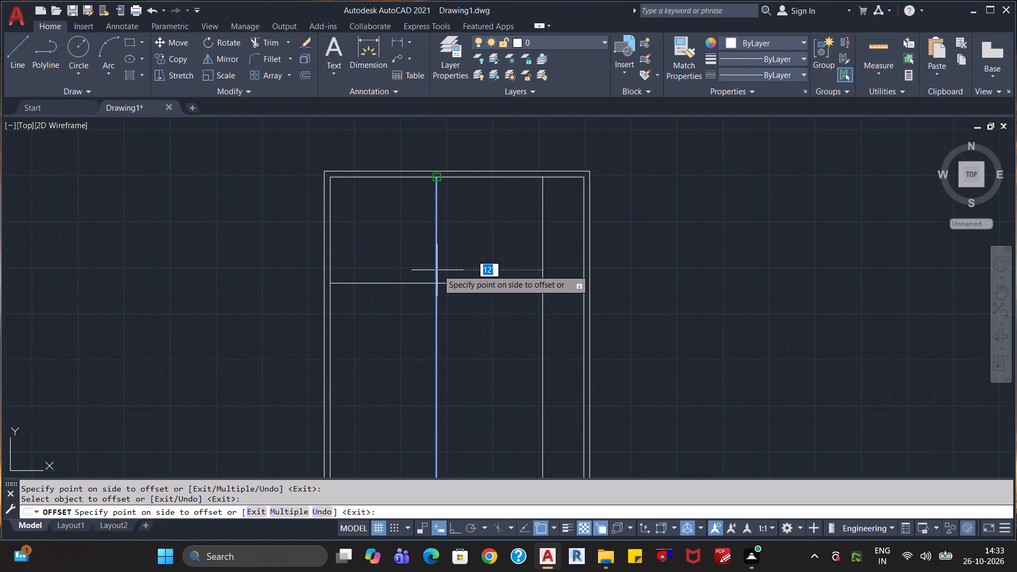
{"action": "type", "text": "4\""}
{"action": "key", "text": "Return"}
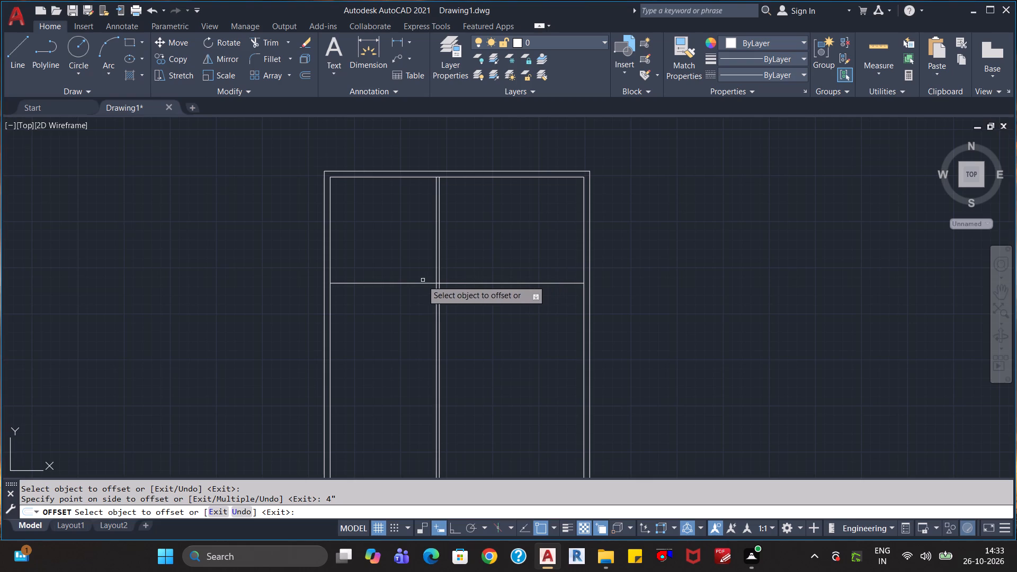
{"action": "left_click", "coordinate": [422, 283]}
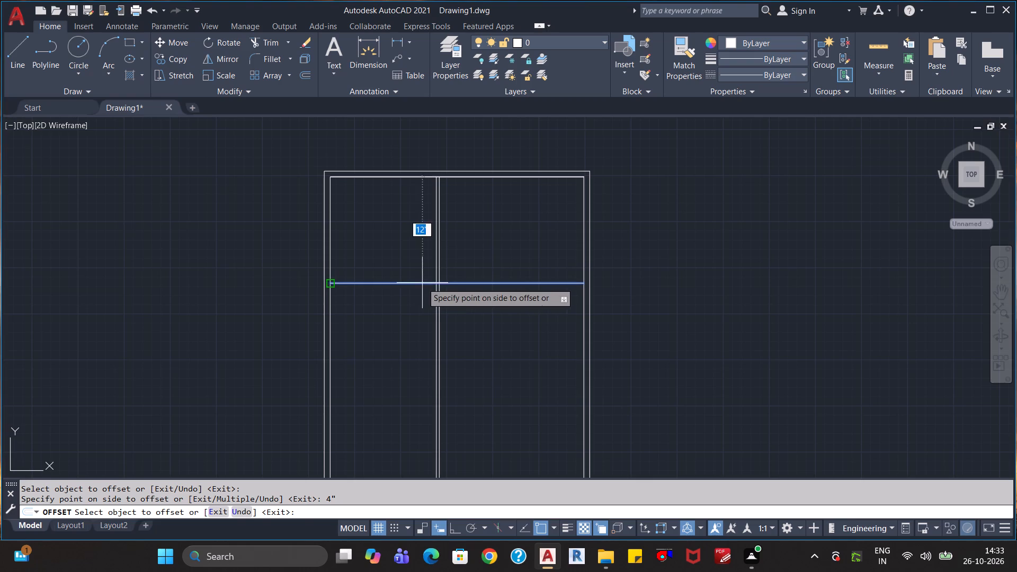
{"action": "type", "text": "4\""}
{"action": "key", "text": "Return"}
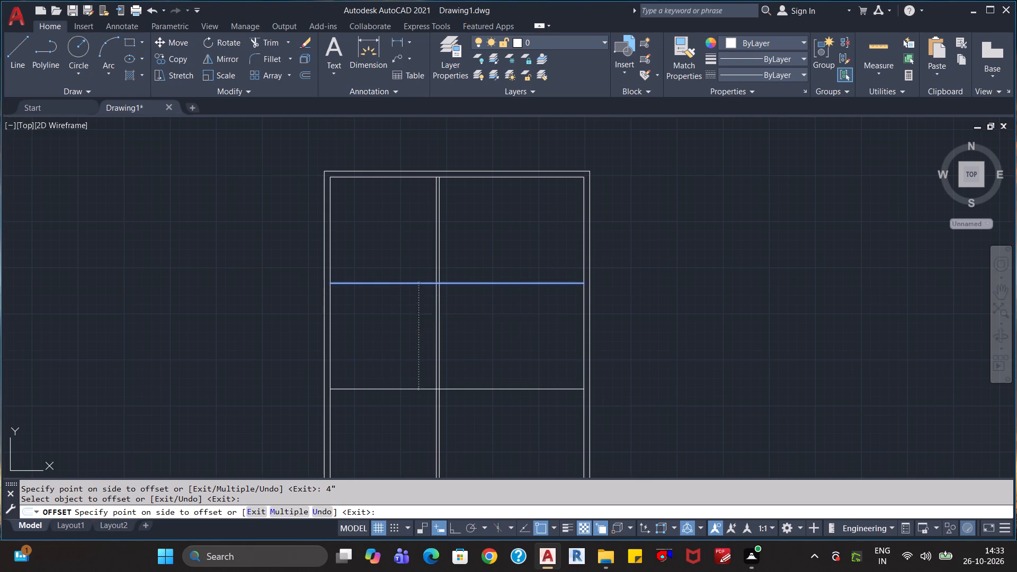
Offset the vertical partition's right line 4'6" to the right and the top wall's inner line 6'6" down.
{"action": "left_click", "coordinate": [440, 240]}
{"action": "type", "text": "4'6\""}
{"action": "key", "text": "Return"}
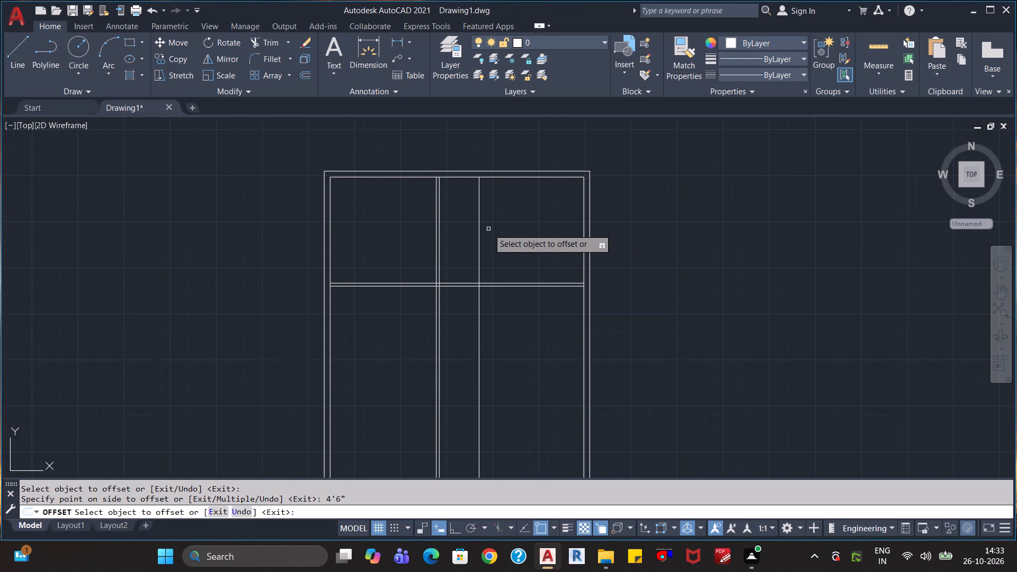
{"action": "left_click", "coordinate": [460, 177]}
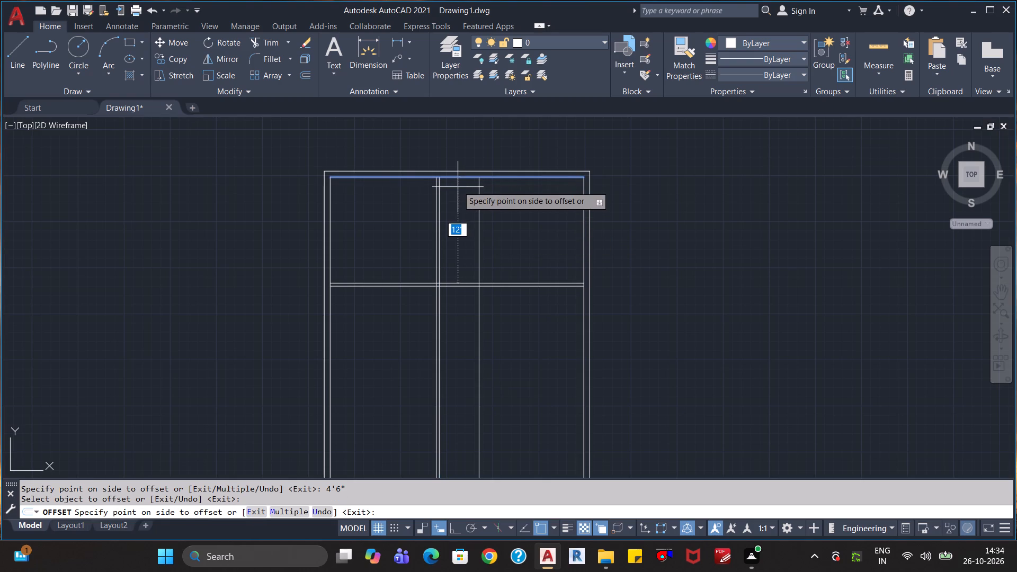
{"action": "type", "text": "6'6\""}
{"action": "key", "text": "Return"}
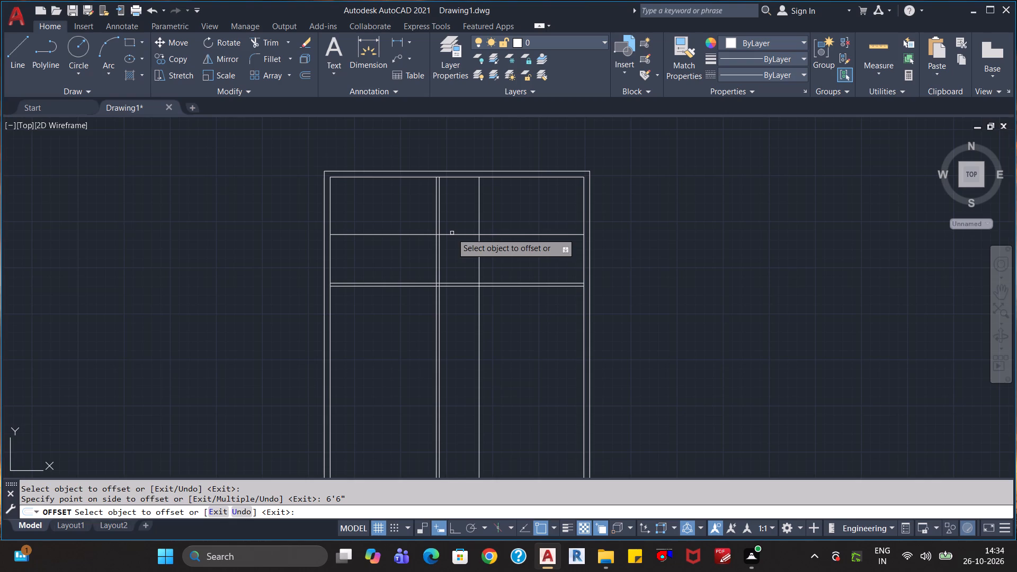
Offset the second vertical line 4" to the right and the upper horizontal line 4" down to form partitions.
{"action": "left_click", "coordinate": [479, 214]}
{"action": "type", "text": "4\""}
{"action": "key", "text": "Return"}
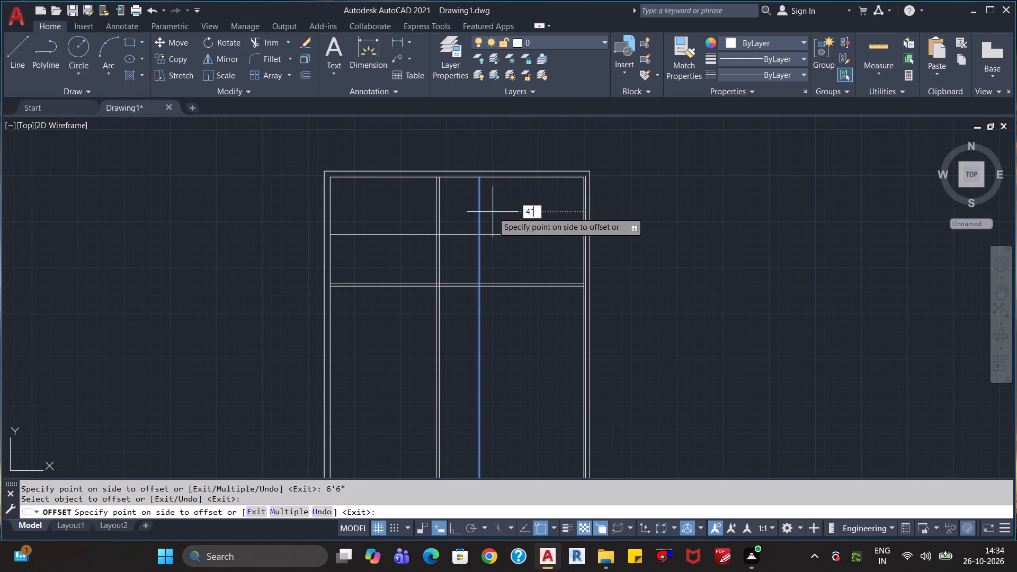
{"action": "left_click", "coordinate": [466, 235]}
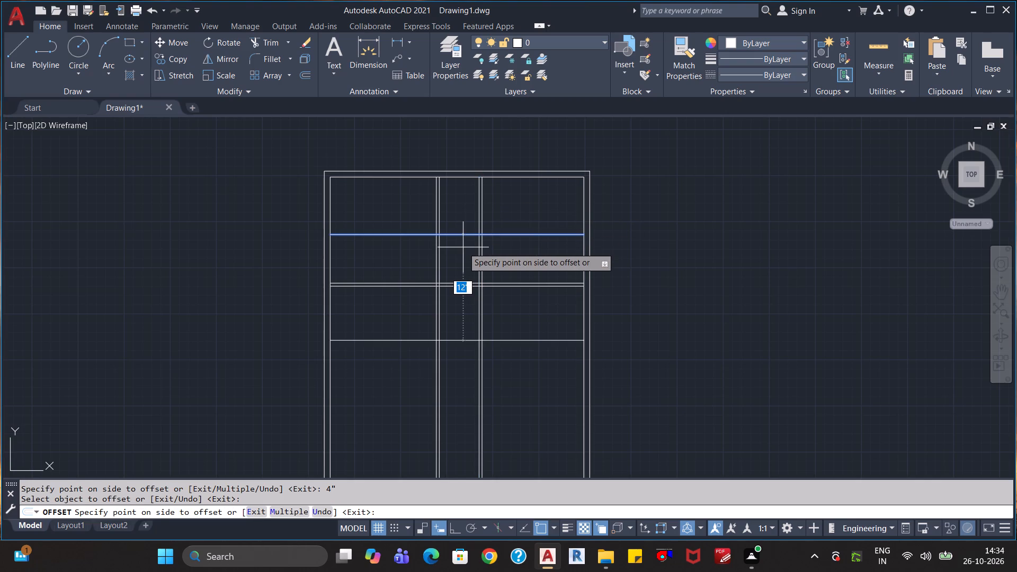
{"action": "type", "text": "4\""}
{"action": "key", "text": "Return"}
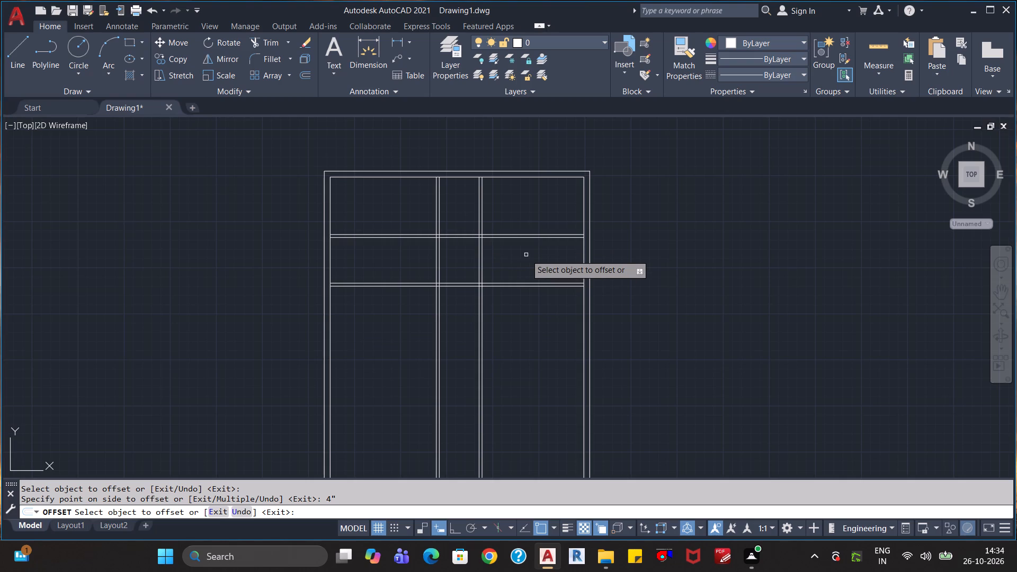
{"action": "key", "text": "Escape"}
{"action": "key", "text": "Escape"}
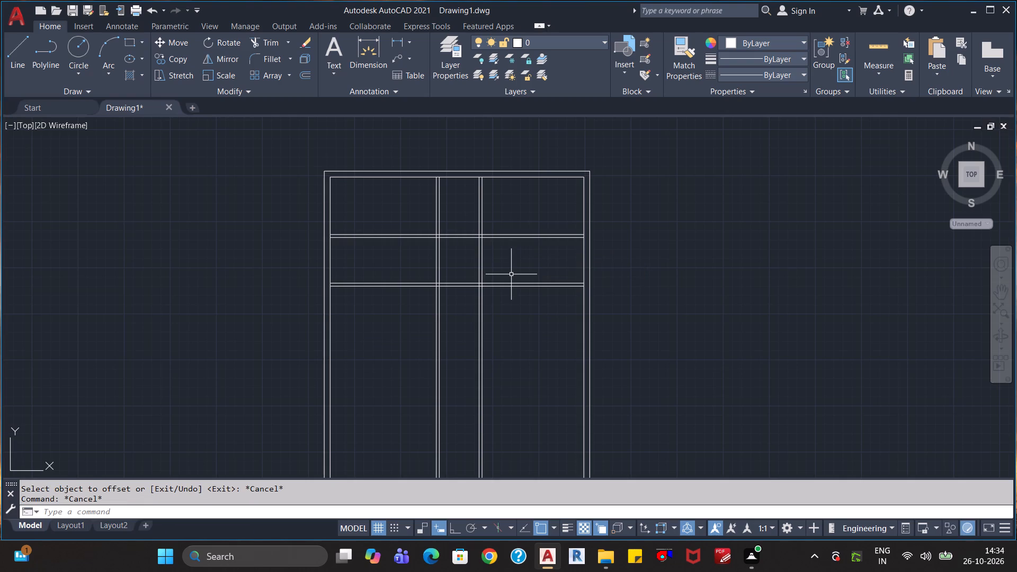
Trim both lines of the second vertical partition below the lower horizontal partition.
{"action": "type", "text": "tr"}
{"action": "key", "text": "Return"}
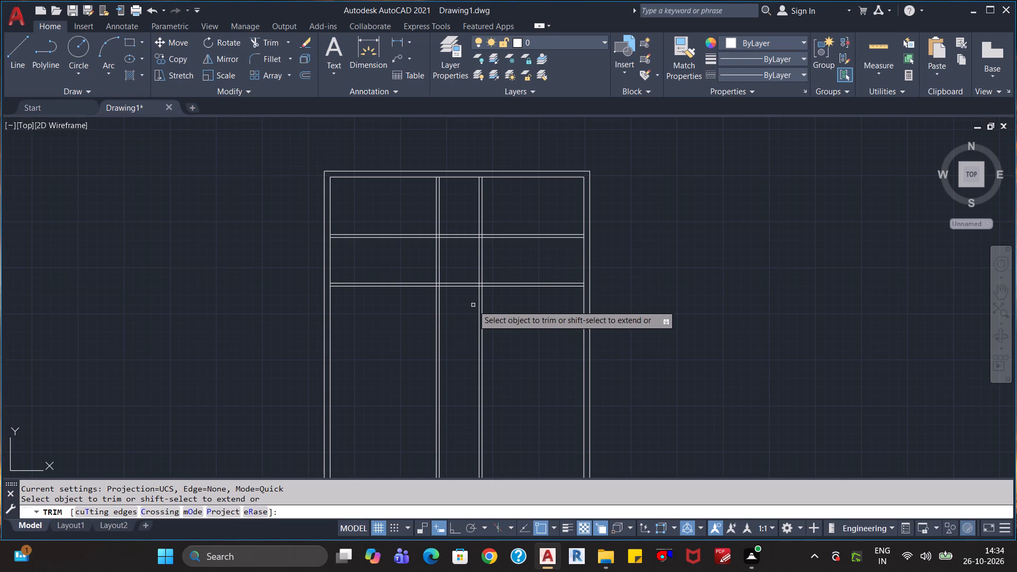
{"action": "left_click", "coordinate": [471, 323]}
{"action": "left_click", "coordinate": [513, 319]}
{"action": "left_click", "coordinate": [493, 324]}
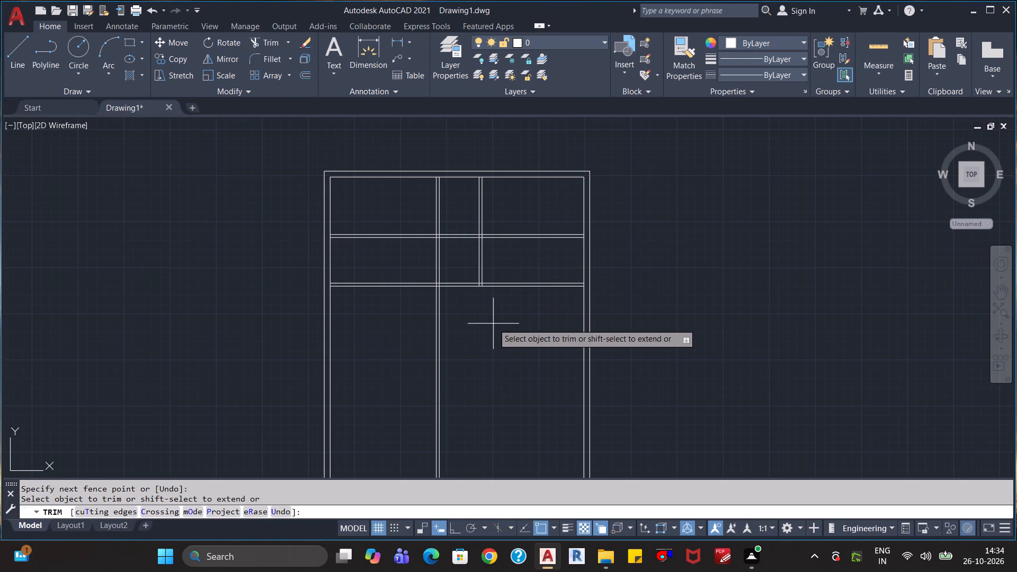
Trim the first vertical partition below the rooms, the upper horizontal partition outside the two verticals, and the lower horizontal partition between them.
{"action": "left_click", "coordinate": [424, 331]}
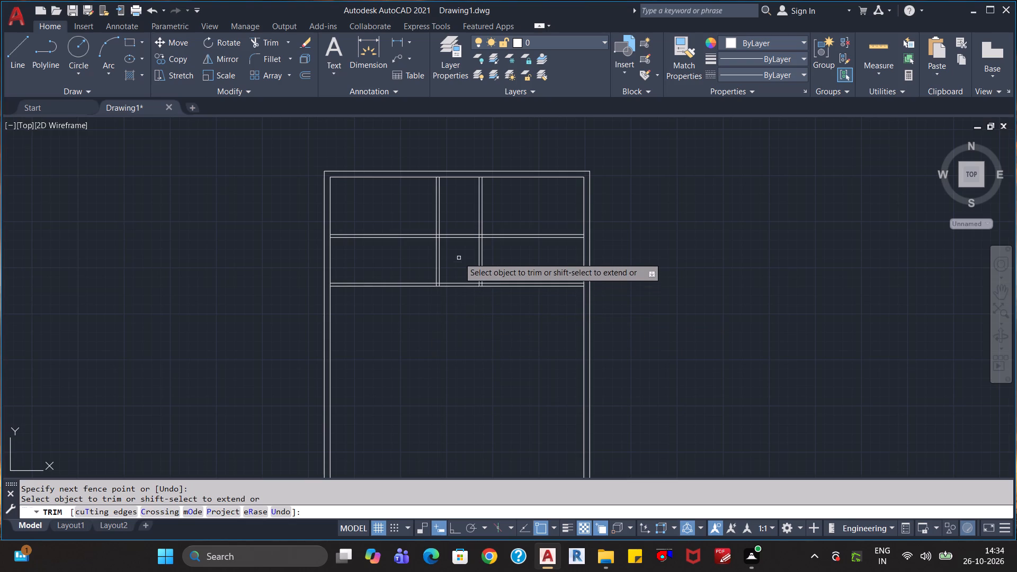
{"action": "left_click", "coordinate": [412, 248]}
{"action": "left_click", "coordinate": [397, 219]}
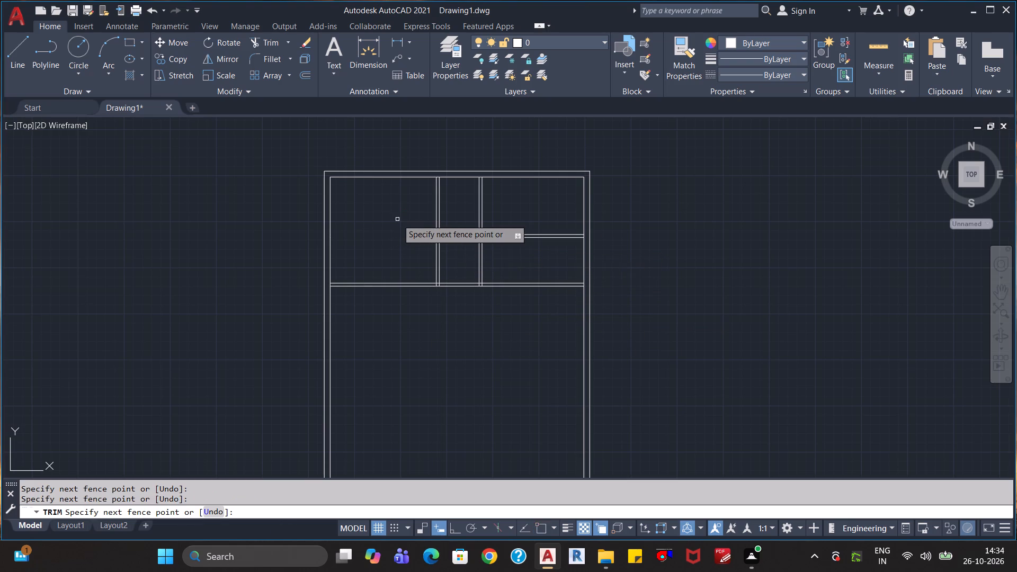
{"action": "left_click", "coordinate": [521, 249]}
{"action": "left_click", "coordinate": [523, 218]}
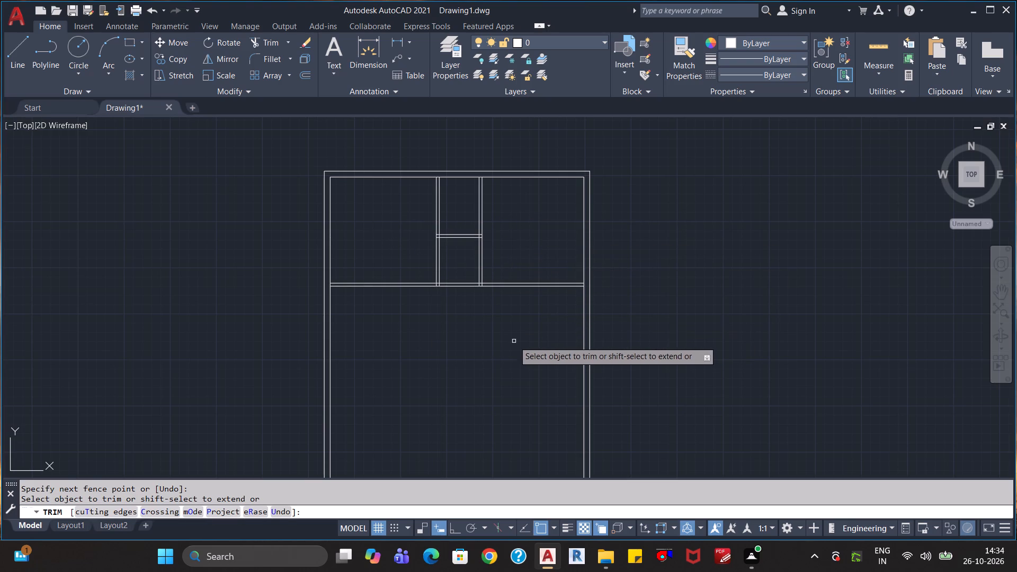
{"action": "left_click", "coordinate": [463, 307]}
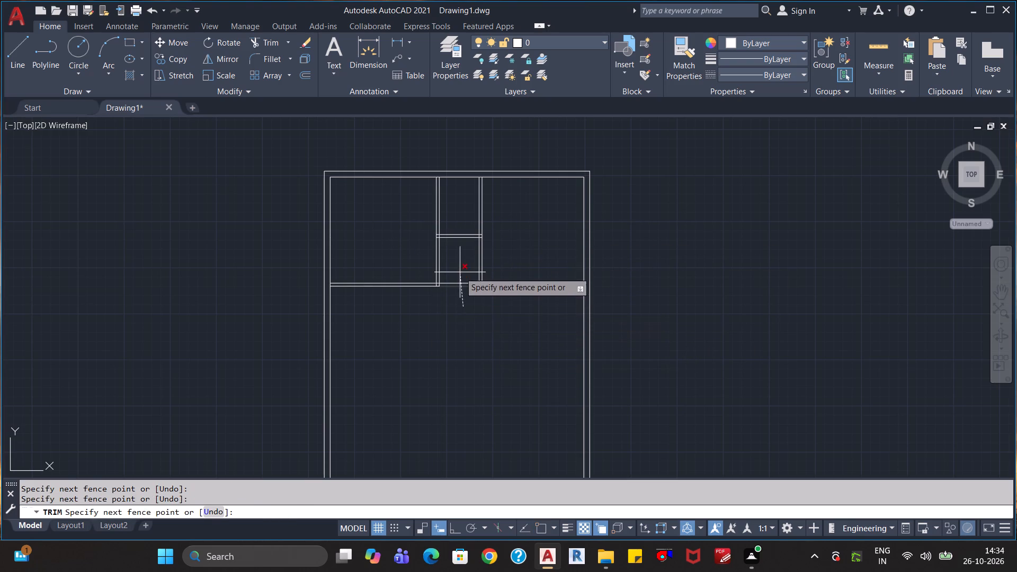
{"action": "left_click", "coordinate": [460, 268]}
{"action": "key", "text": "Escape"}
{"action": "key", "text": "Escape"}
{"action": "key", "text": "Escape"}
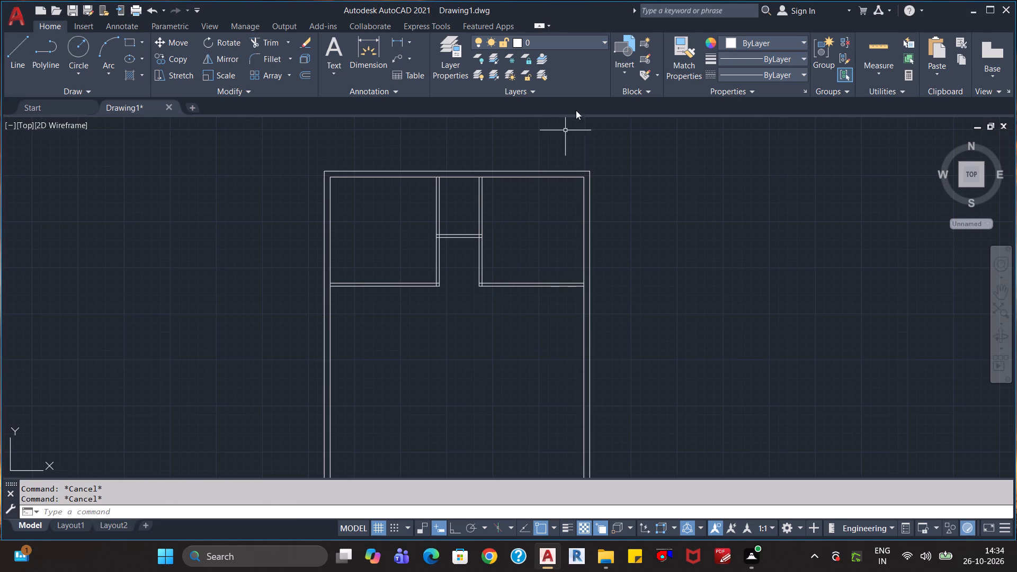
Quick-measure the clear width and depth of the upper-right room.
{"action": "left_click", "coordinate": [872, 43]}
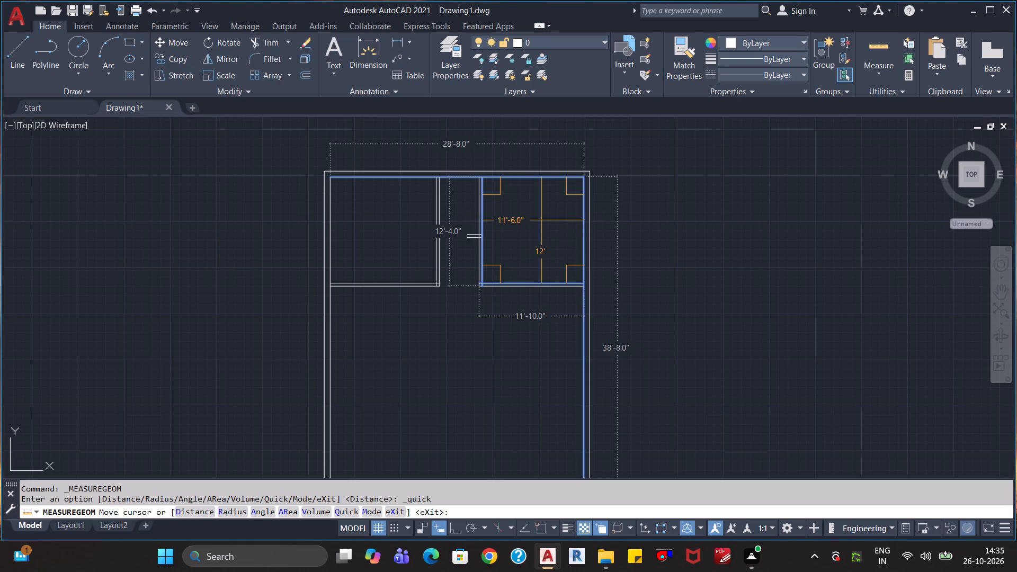
{"action": "key", "text": "Escape"}
{"action": "key", "text": "Escape"}
Erase all the vertical and horizontal interior partition lines, leaving only the exterior walls.
{"action": "left_click", "coordinate": [541, 220]}
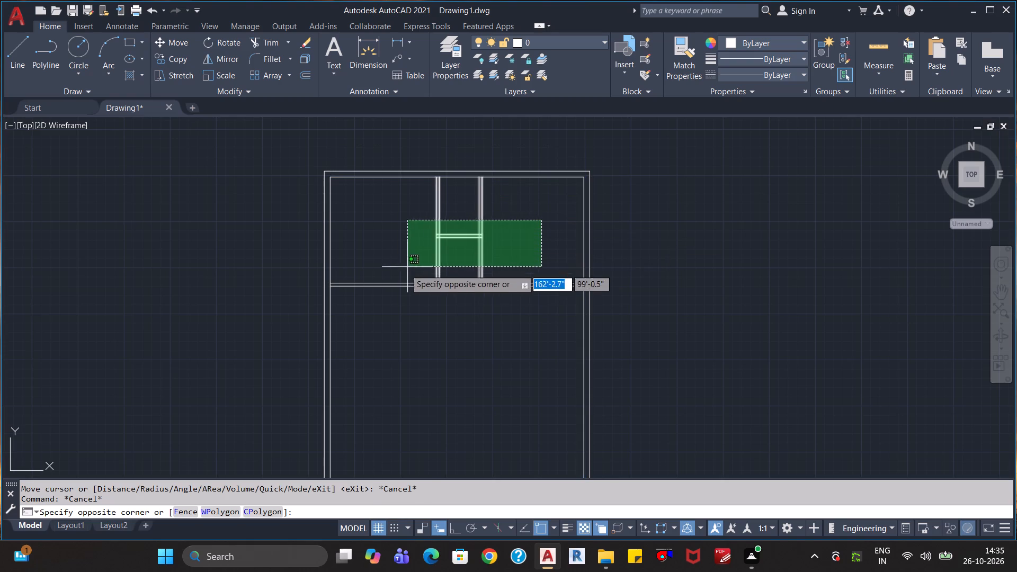
{"action": "left_click_drag", "start_coordinate": [397, 282], "coordinate": [397, 290]}
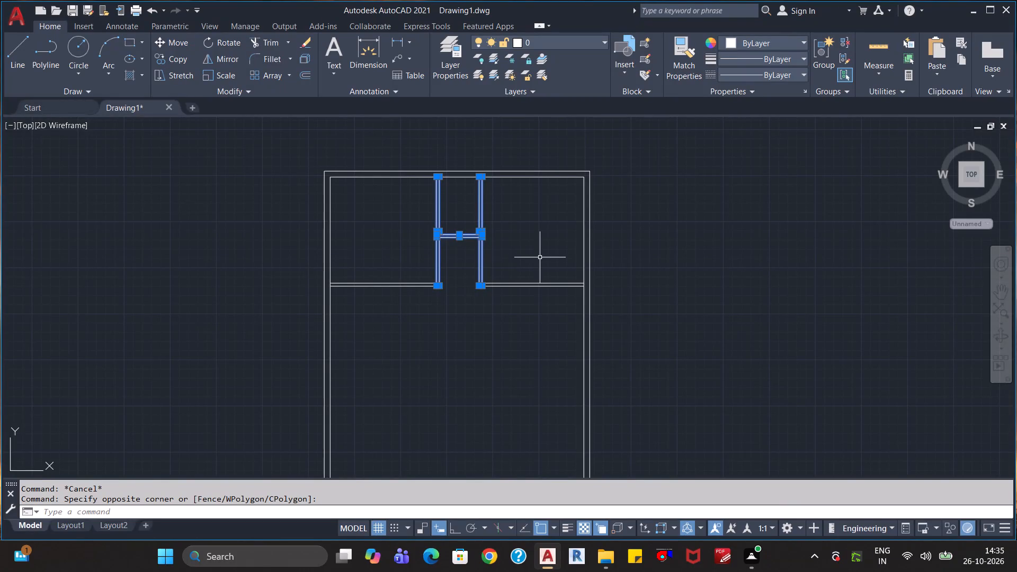
{"action": "key", "text": "Delete"}
{"action": "left_click", "coordinate": [531, 258]}
{"action": "left_click", "coordinate": [379, 322]}
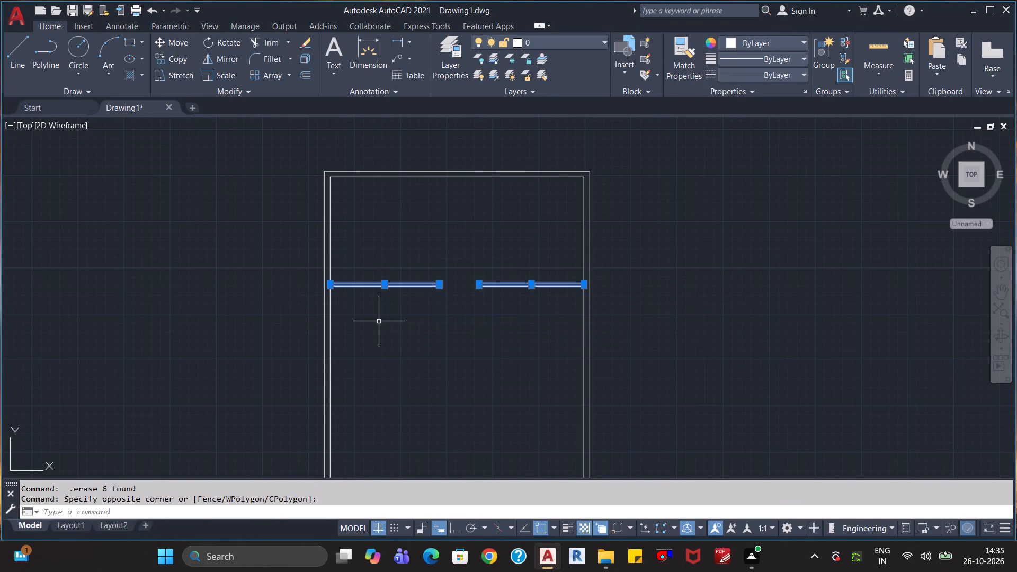
{"action": "key", "text": "Delete"}
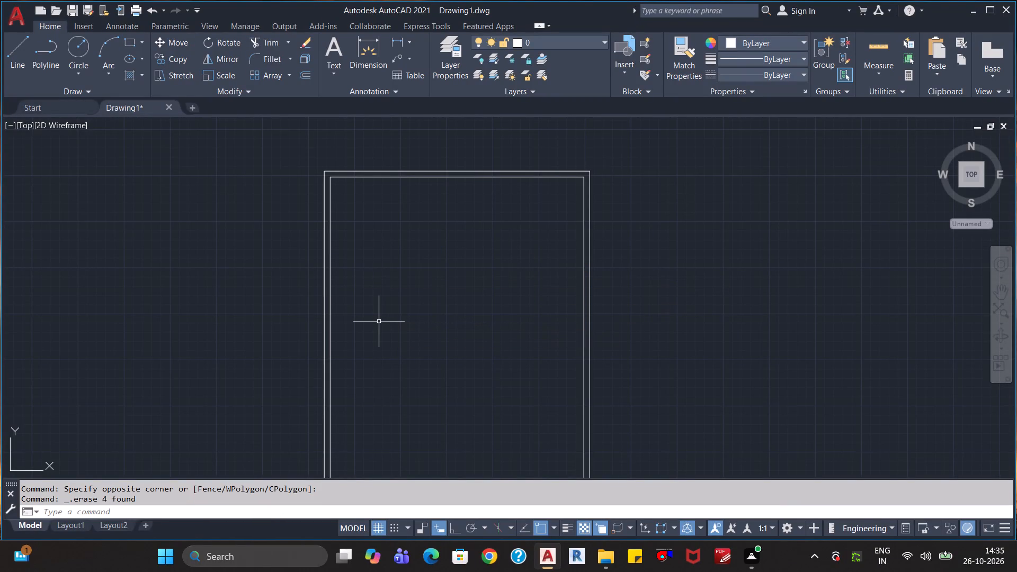
Offset the left wall's inner line 12' to the right, and offset that new line 3" to the right as a partition.
{"action": "key", "text": "o"}
{"action": "key", "text": "Return"}
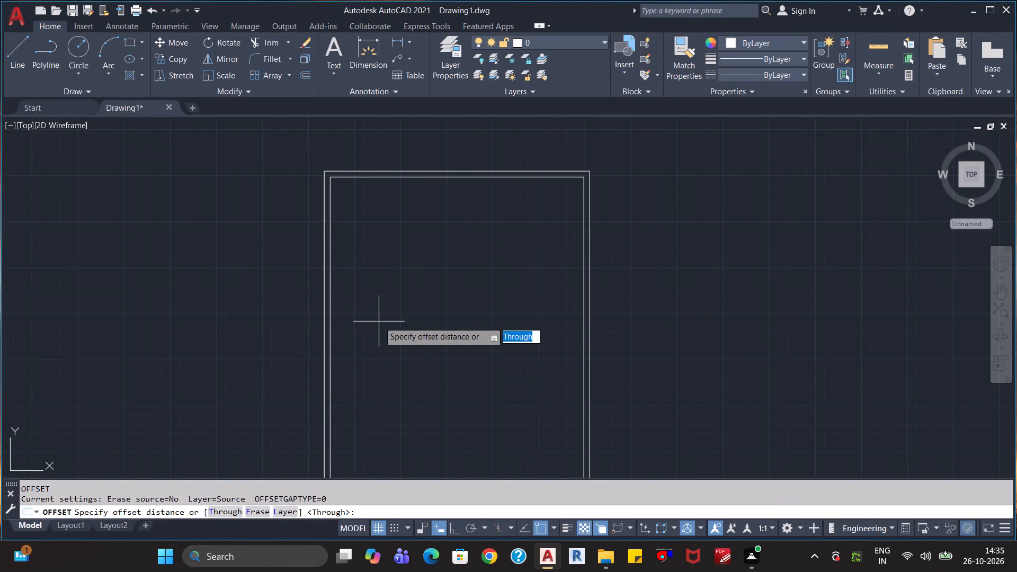
{"action": "type", "text": "12'"}
{"action": "key", "text": "Return"}
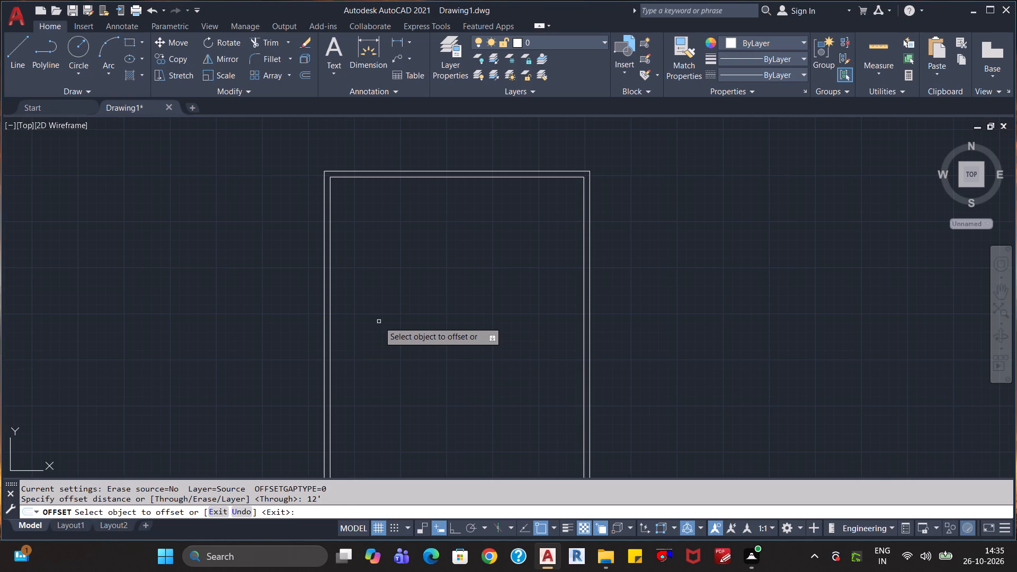
{"action": "left_click", "coordinate": [329, 317]}
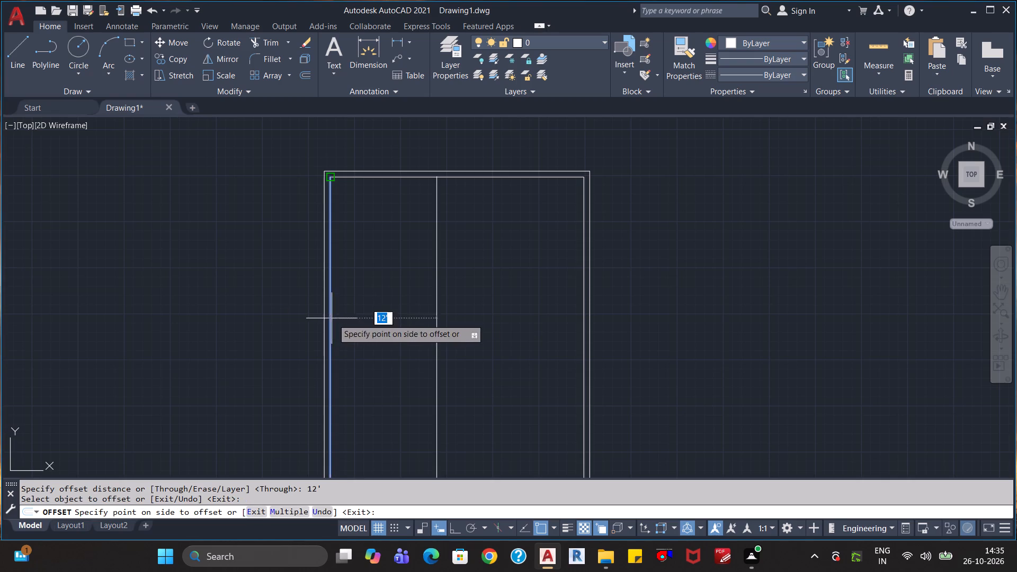
{"action": "left_click", "coordinate": [469, 317]}
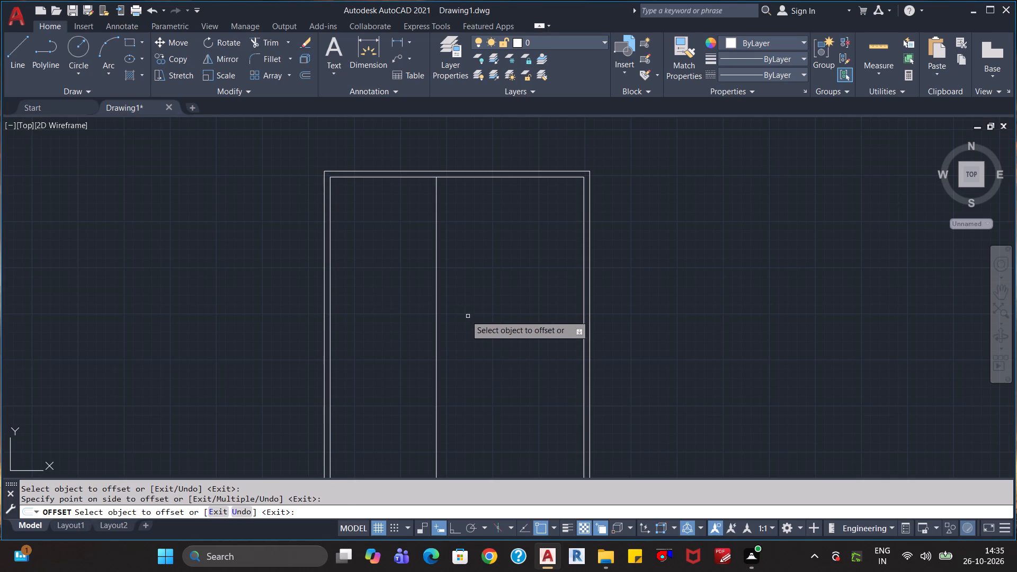
{"action": "left_click", "coordinate": [438, 283]}
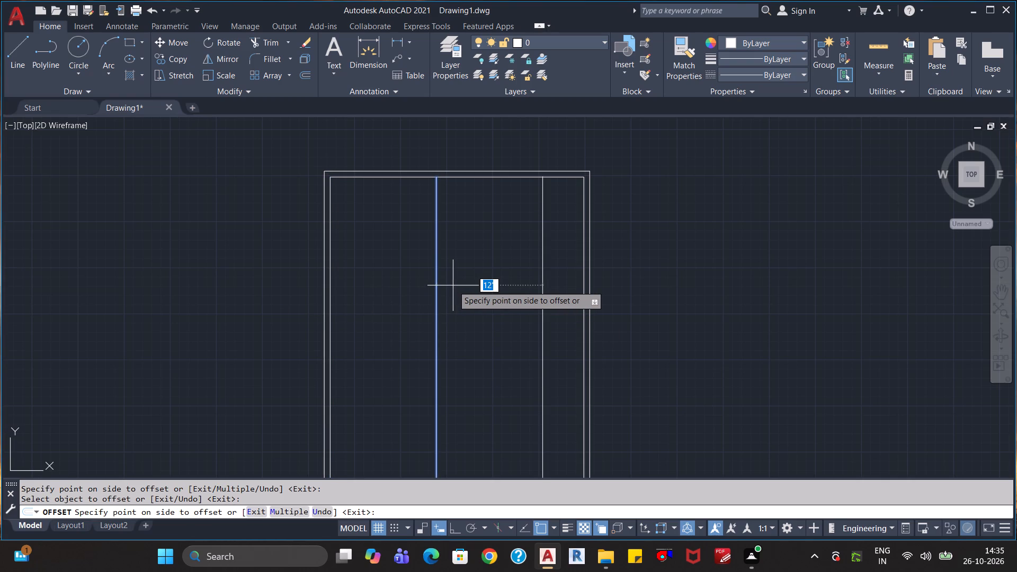
{"action": "key", "text": "3"}
{"action": "key", "text": "shift+quotedbl"}
{"action": "key", "text": "Return"}
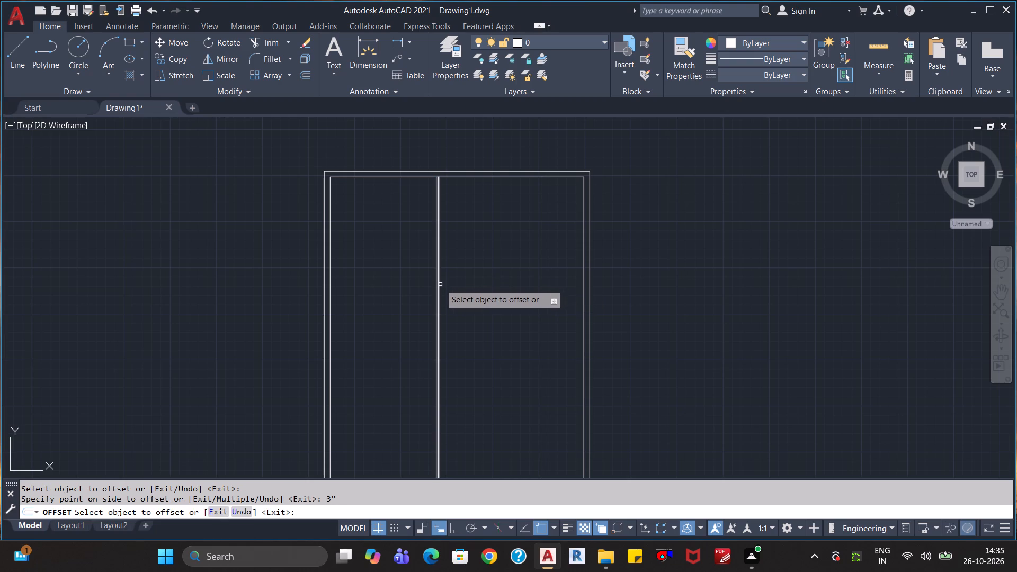
Offset the partition's right line 4'6" to the right, and that new line 3" to the right to form the second vertical partition.
{"action": "left_click", "coordinate": [439, 285]}
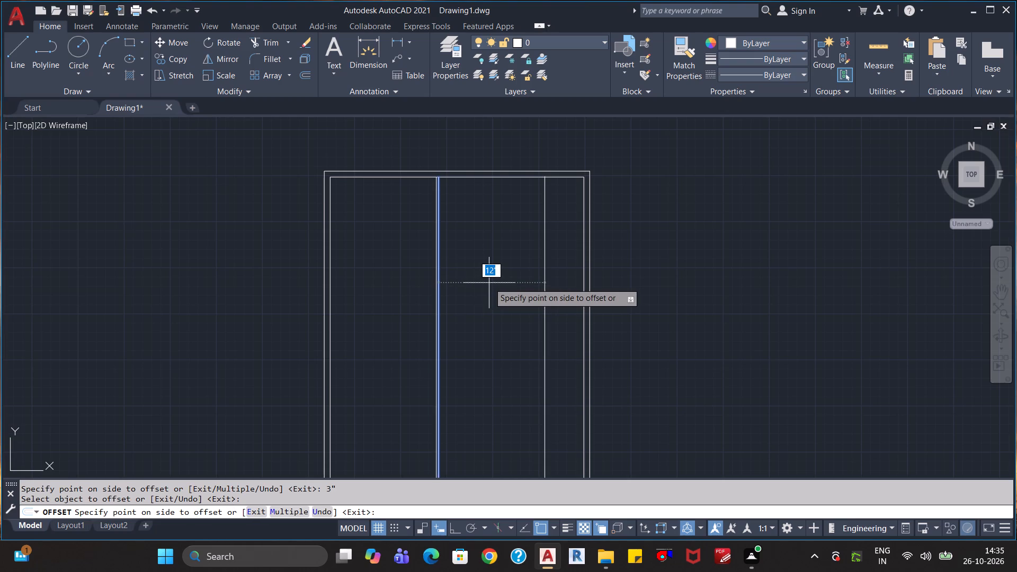
{"action": "key", "text": "4"}
{"action": "type", "text": "'6\""}
{"action": "key", "text": "Return"}
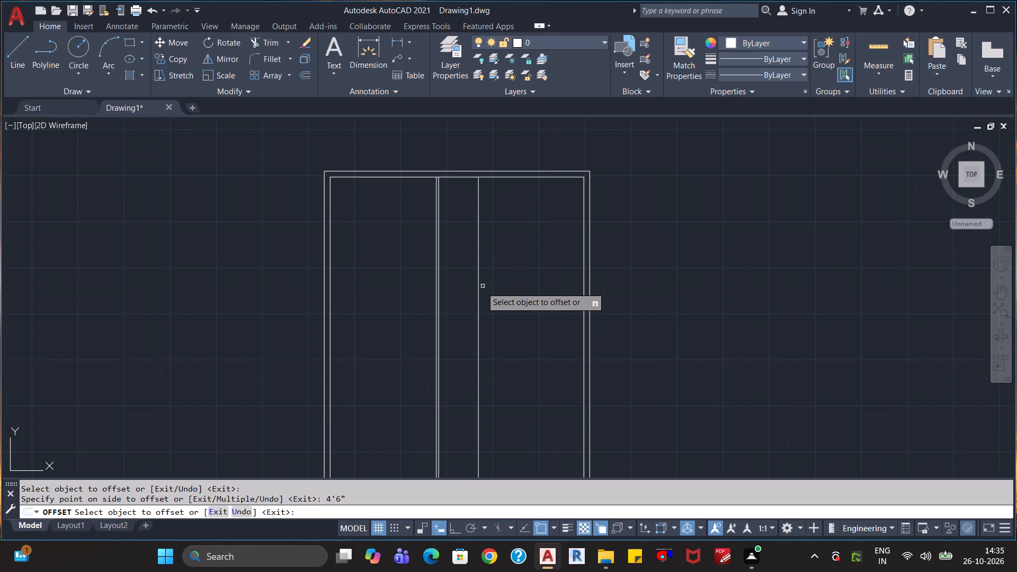
{"action": "left_click", "coordinate": [479, 292]}
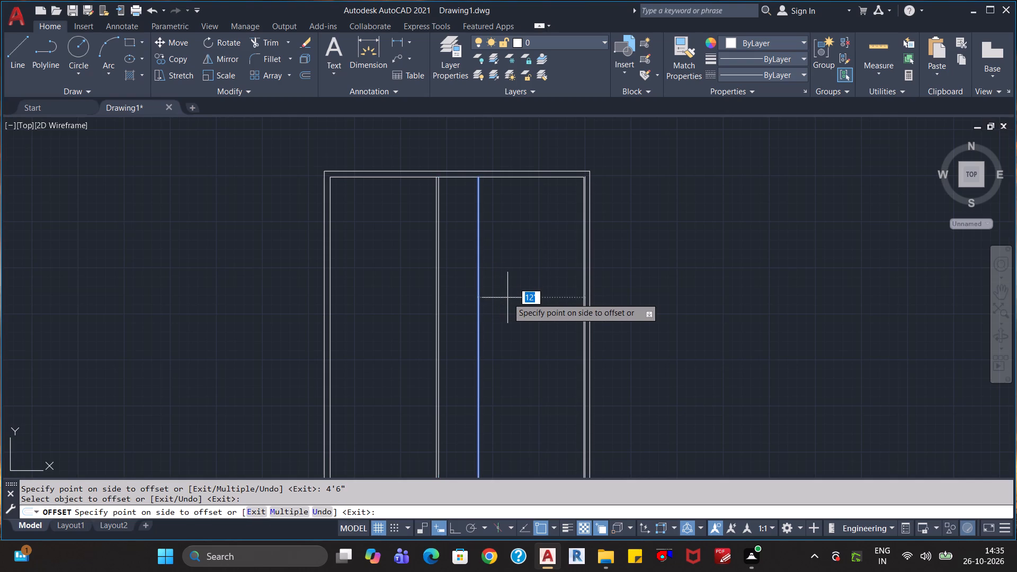
{"action": "type", "text": "3\""}
{"action": "key", "text": "Return"}
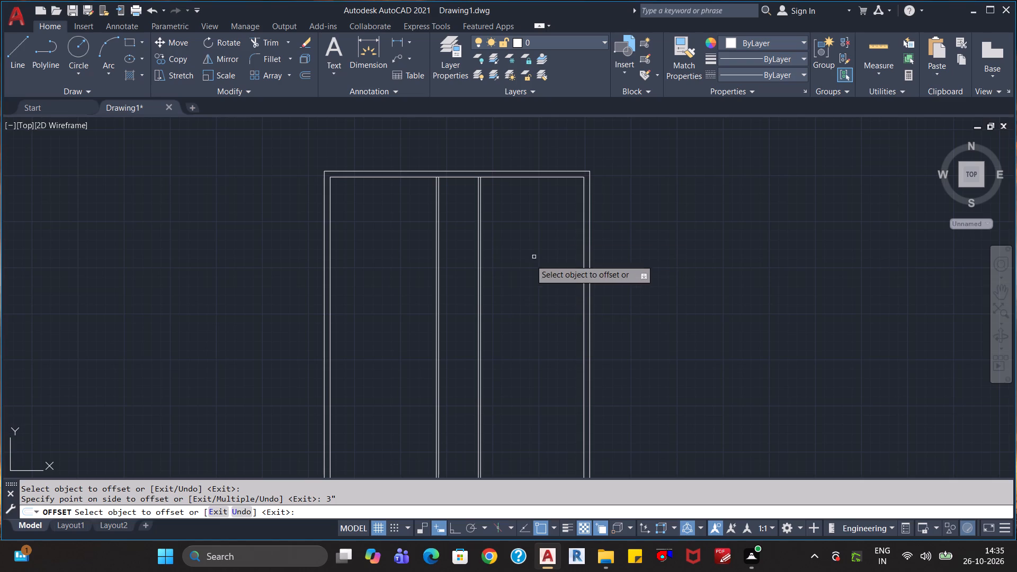
Offset the top wall's inner line 6'6" down, and that new line 3" down to form the upper horizontal partition.
{"action": "left_click", "coordinate": [464, 177]}
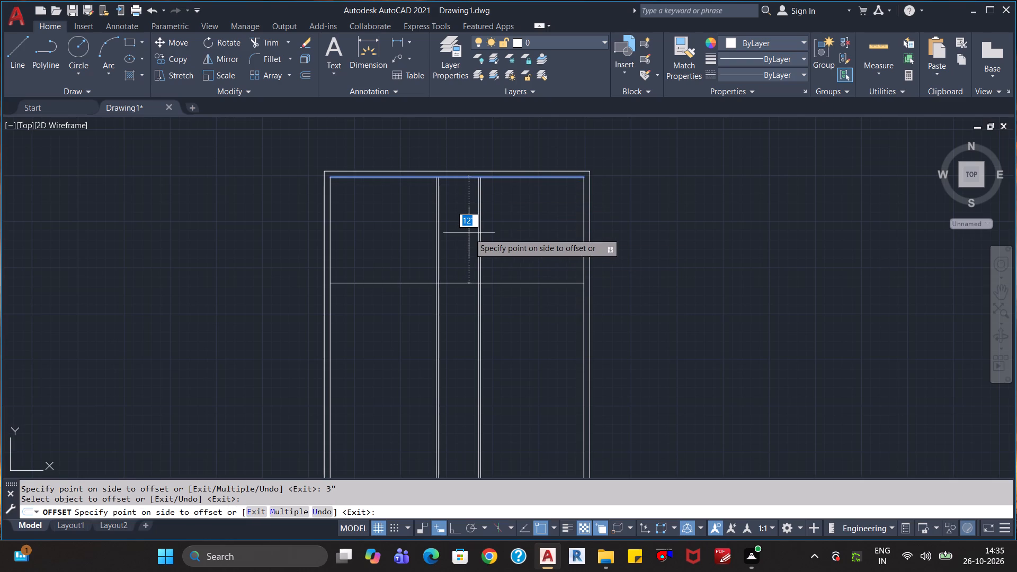
{"action": "key", "text": "4"}
{"action": "key", "text": "BackSpace"}
{"action": "type", "text": "6'6\""}
{"action": "key", "text": "Return"}
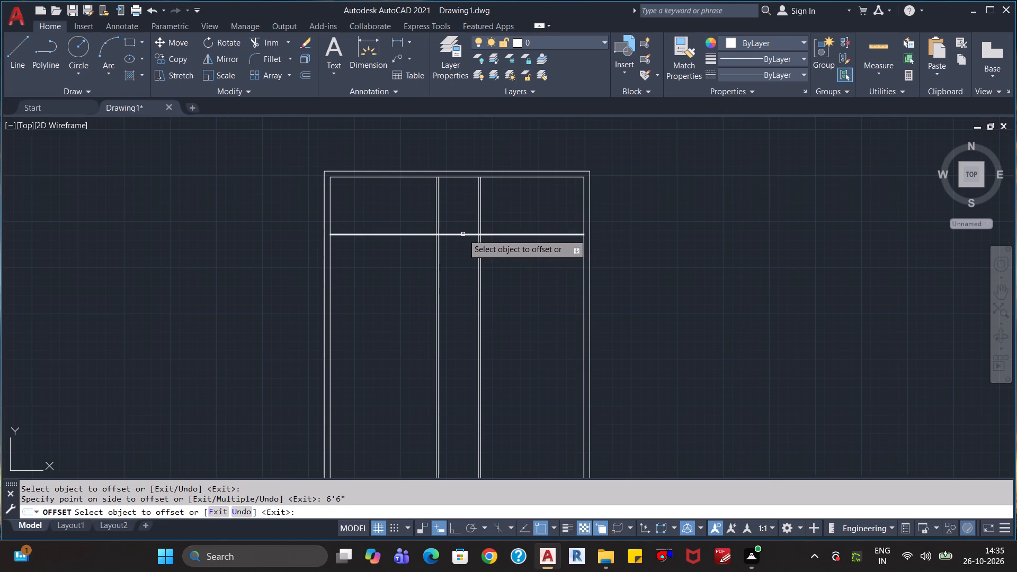
{"action": "left_click", "coordinate": [462, 234]}
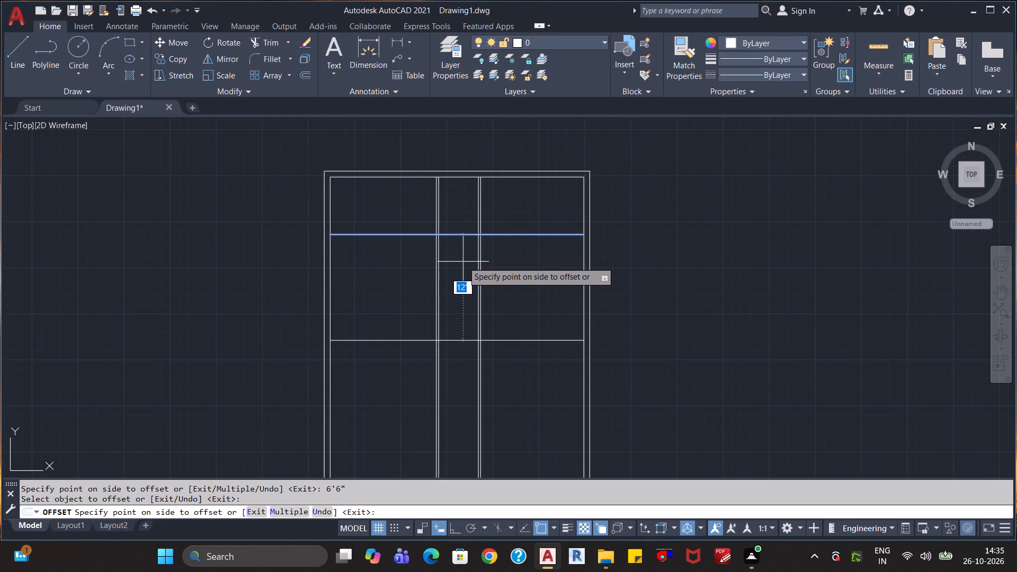
{"action": "type", "text": "3\""}
{"action": "key", "text": "Return"}
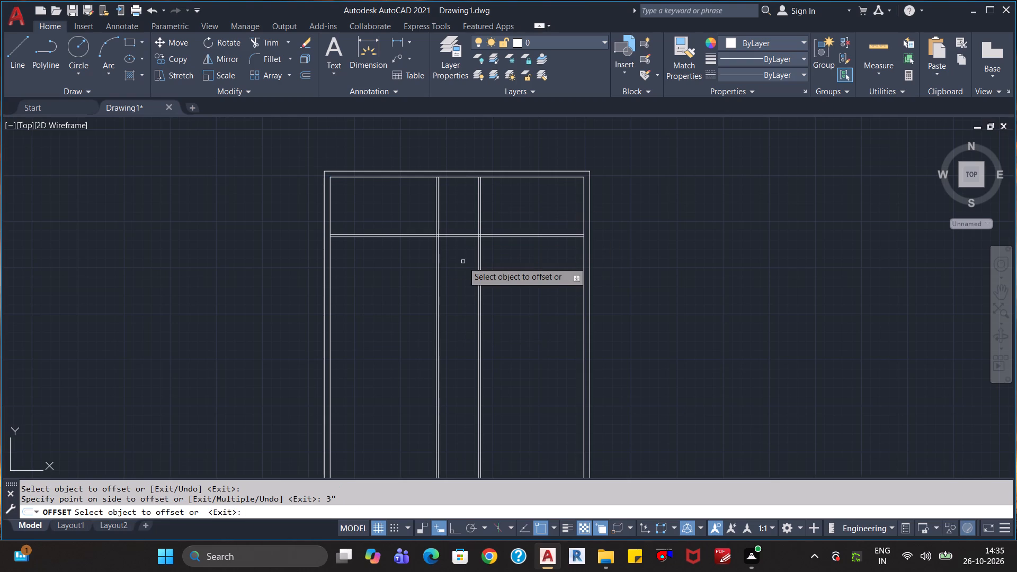
Offset the top wall's inner line 12' down, and that new line 3" down to form the lower horizontal partition.
{"action": "left_click", "coordinate": [398, 177]}
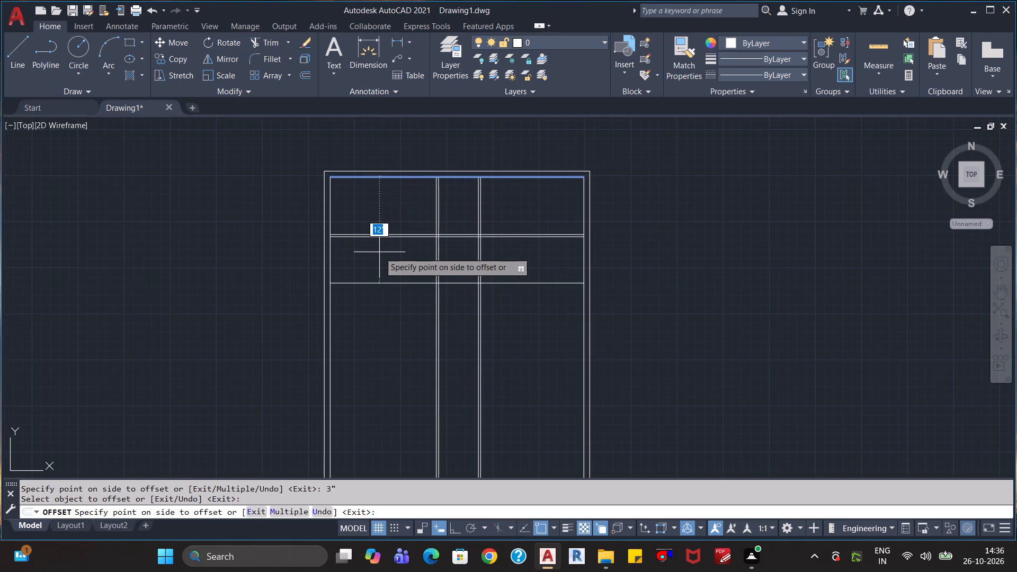
{"action": "left_click", "coordinate": [379, 252]}
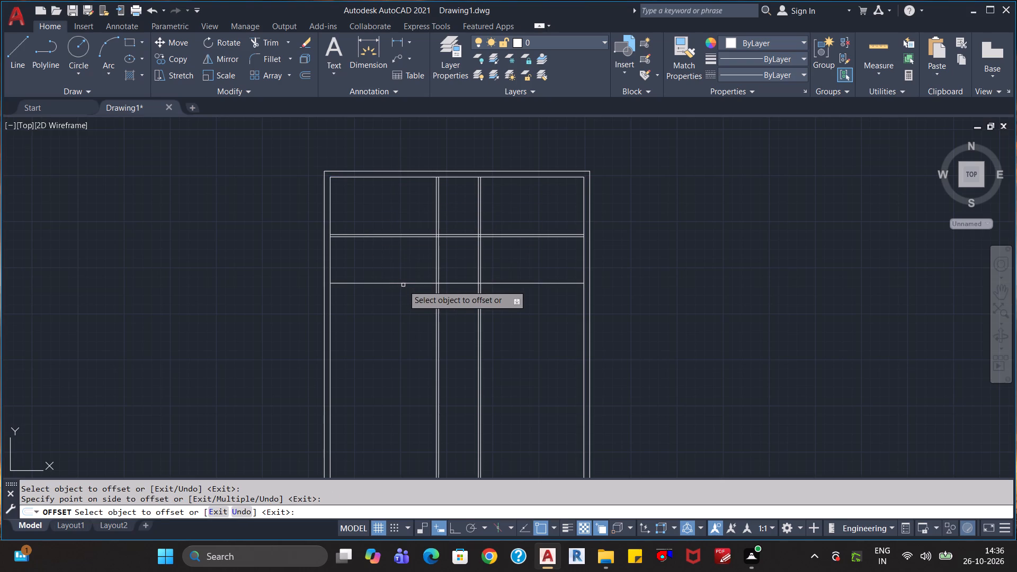
{"action": "left_click", "coordinate": [406, 283]}
{"action": "type", "text": "3\""}
{"action": "key", "text": "Return"}
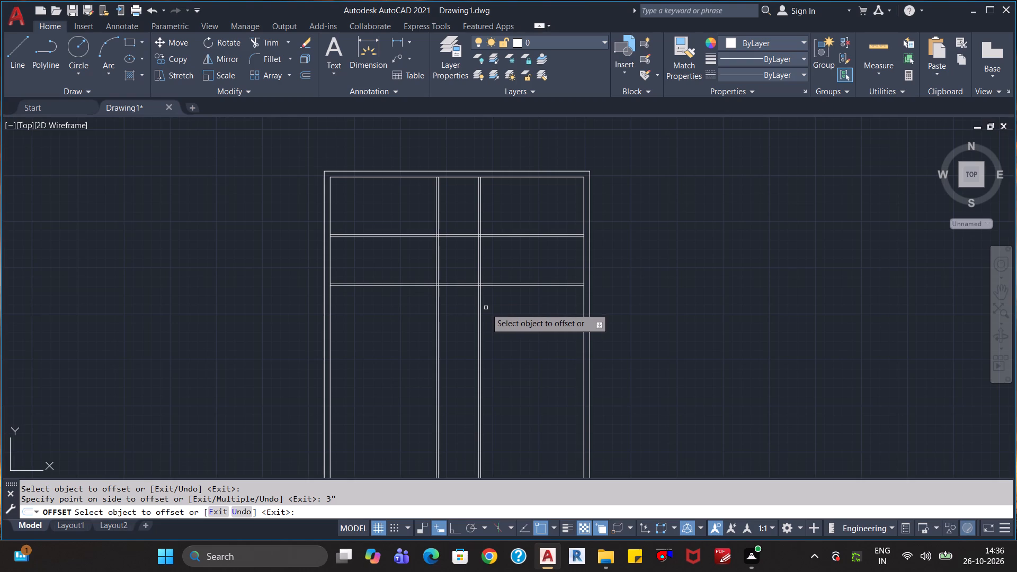
{"action": "key", "text": "Escape"}
{"action": "key", "text": "Escape"}
Trim the lower horizontal partition between the verticals, both verticals below it, and the upper horizontal partition outside the verticals.
{"action": "type", "text": "tr"}
{"action": "key", "text": "Return"}
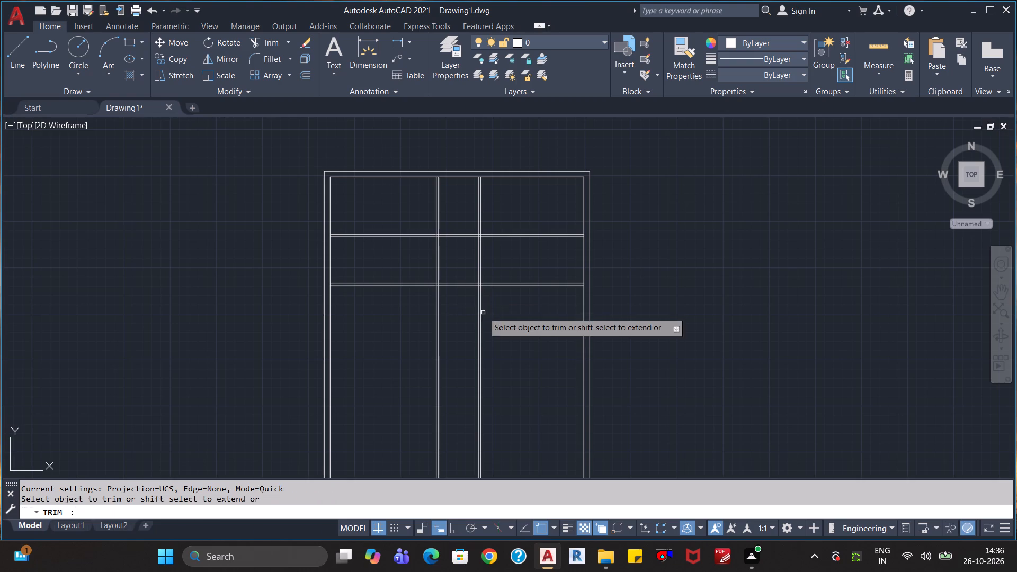
{"action": "left_click", "coordinate": [454, 306]}
{"action": "left_click", "coordinate": [462, 276]}
{"action": "left_click", "coordinate": [521, 334]}
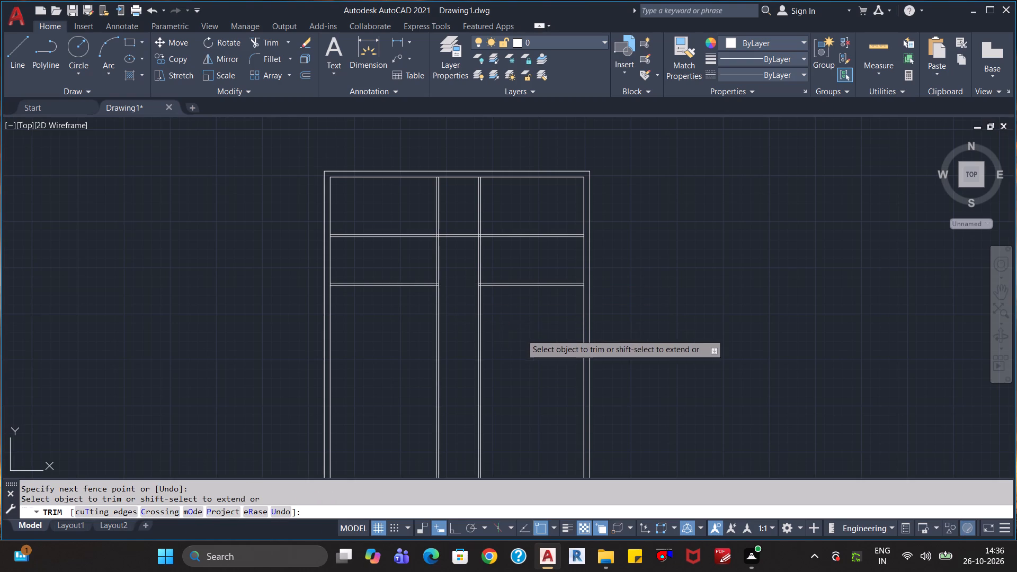
{"action": "left_click", "coordinate": [411, 339]}
{"action": "left_click", "coordinate": [407, 257]}
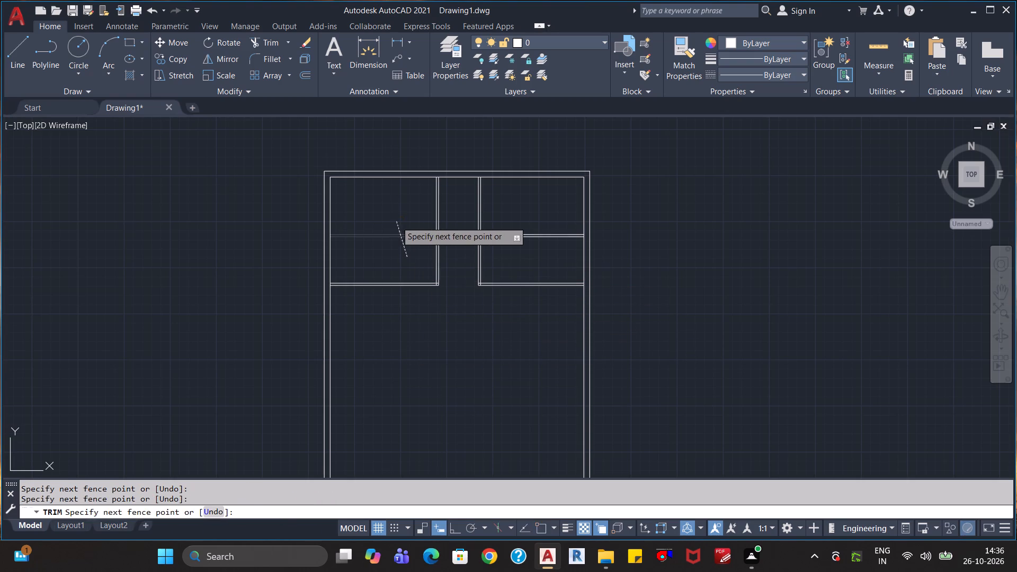
{"action": "left_click", "coordinate": [396, 221]}
{"action": "left_click", "coordinate": [536, 258]}
{"action": "left_click", "coordinate": [536, 218]}
{"action": "key", "text": "Escape"}
{"action": "key", "text": "Escape"}
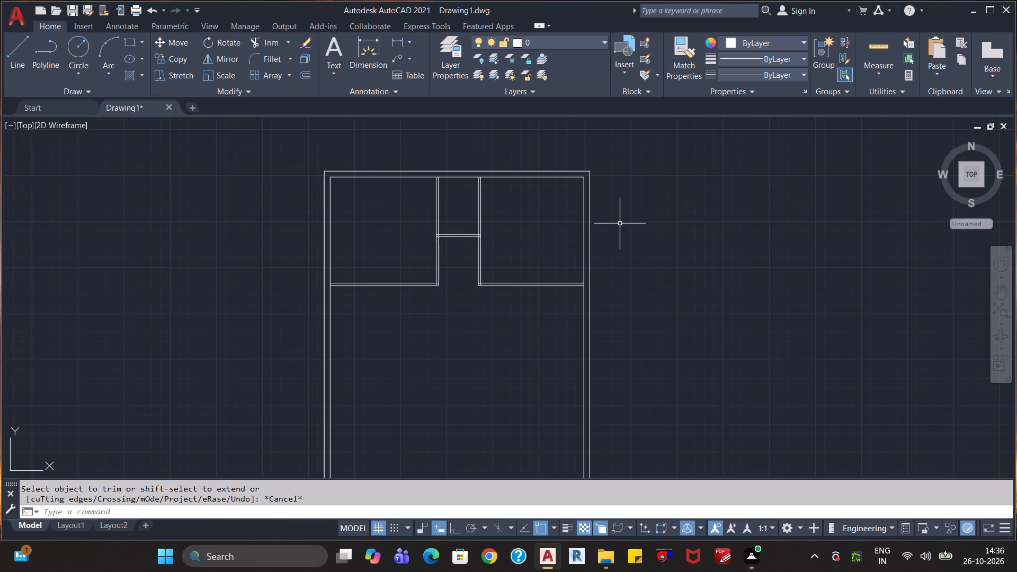
{"action": "key", "text": "Escape"}
Quick-measure the clear width and depth of the upper-left room.
{"action": "left_click", "coordinate": [866, 58]}
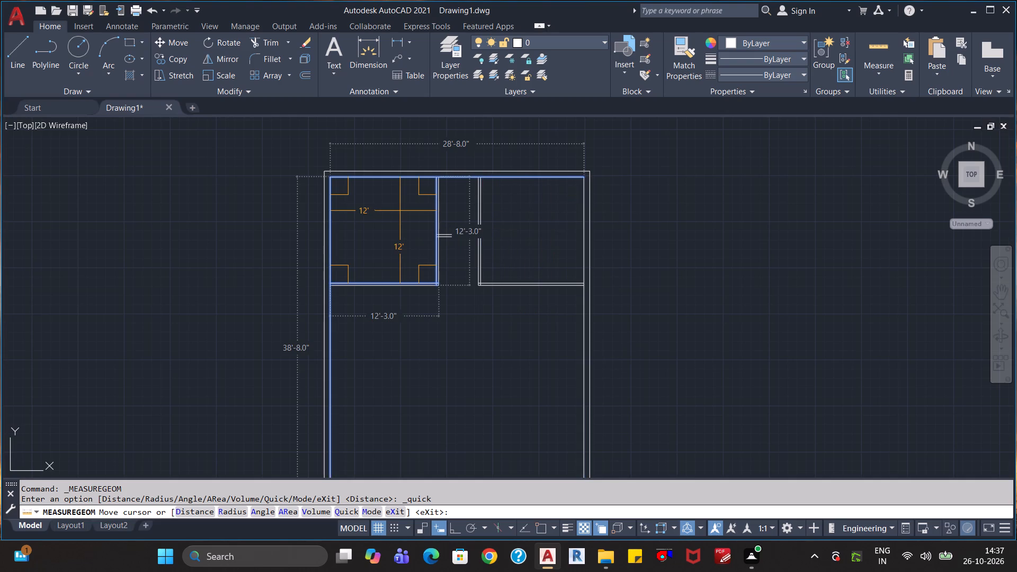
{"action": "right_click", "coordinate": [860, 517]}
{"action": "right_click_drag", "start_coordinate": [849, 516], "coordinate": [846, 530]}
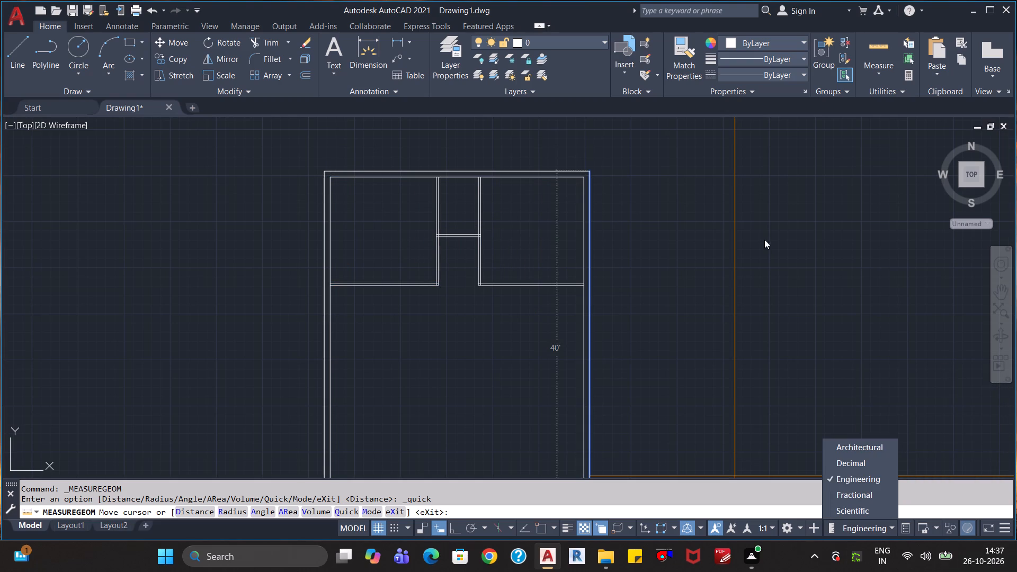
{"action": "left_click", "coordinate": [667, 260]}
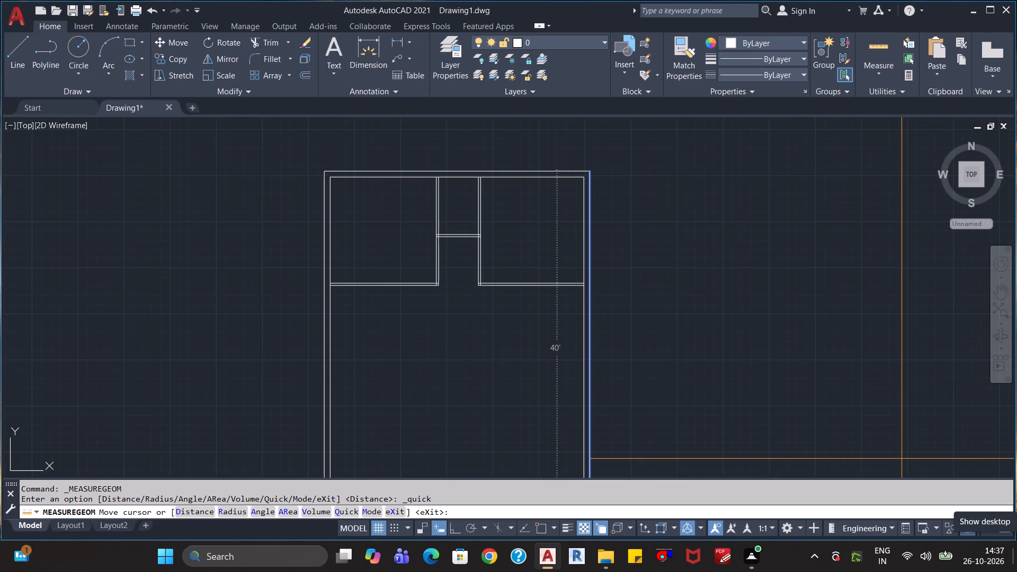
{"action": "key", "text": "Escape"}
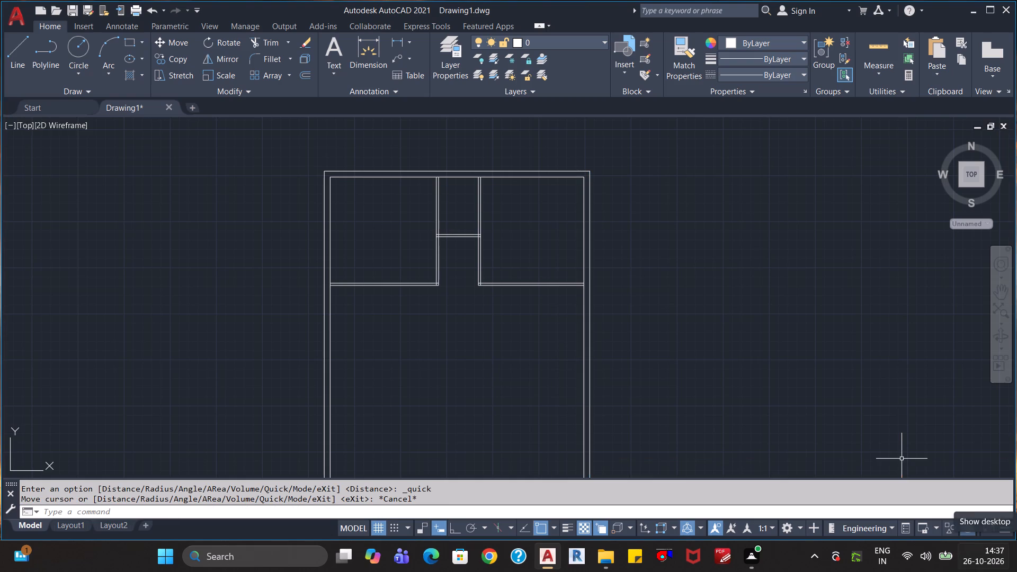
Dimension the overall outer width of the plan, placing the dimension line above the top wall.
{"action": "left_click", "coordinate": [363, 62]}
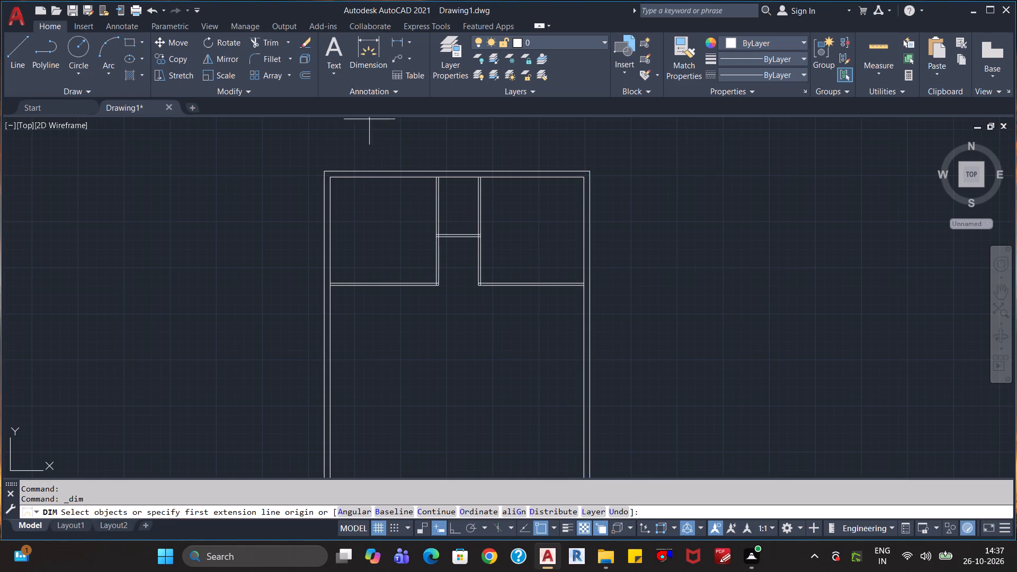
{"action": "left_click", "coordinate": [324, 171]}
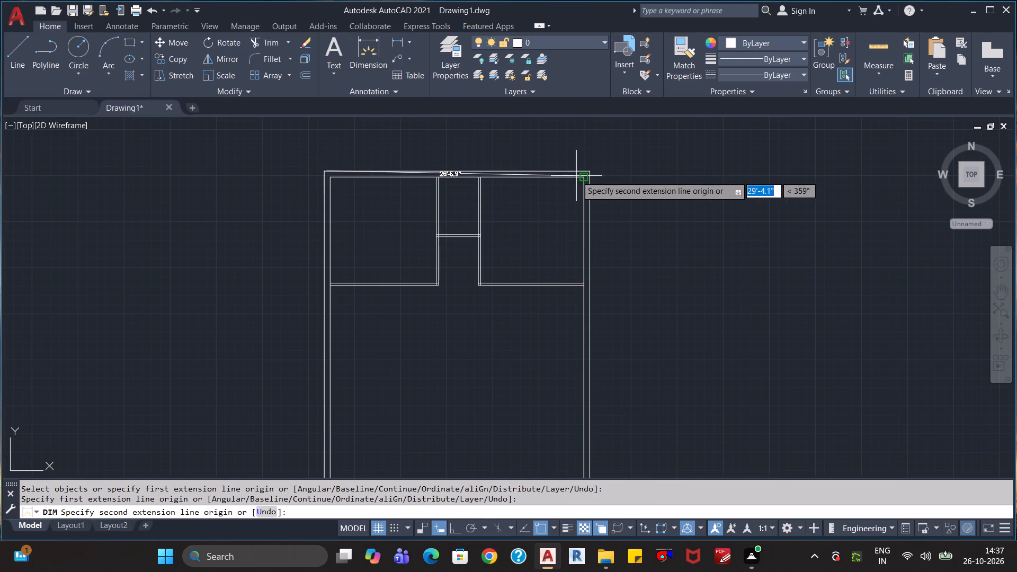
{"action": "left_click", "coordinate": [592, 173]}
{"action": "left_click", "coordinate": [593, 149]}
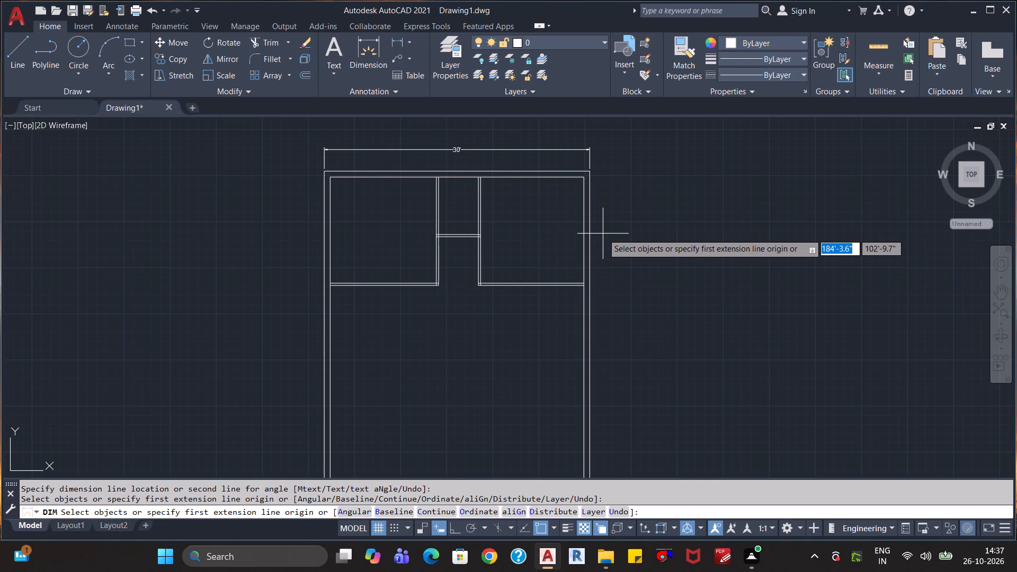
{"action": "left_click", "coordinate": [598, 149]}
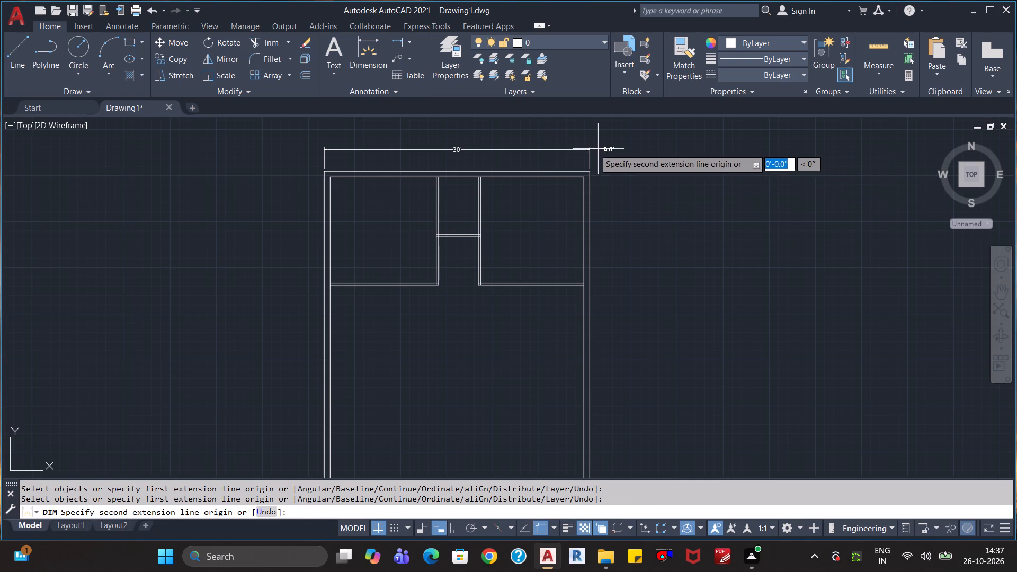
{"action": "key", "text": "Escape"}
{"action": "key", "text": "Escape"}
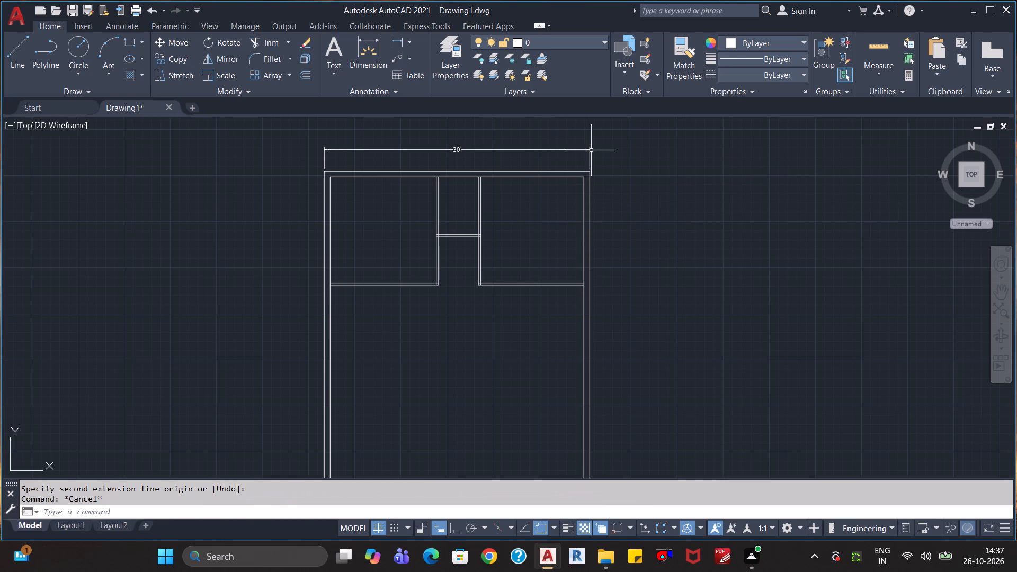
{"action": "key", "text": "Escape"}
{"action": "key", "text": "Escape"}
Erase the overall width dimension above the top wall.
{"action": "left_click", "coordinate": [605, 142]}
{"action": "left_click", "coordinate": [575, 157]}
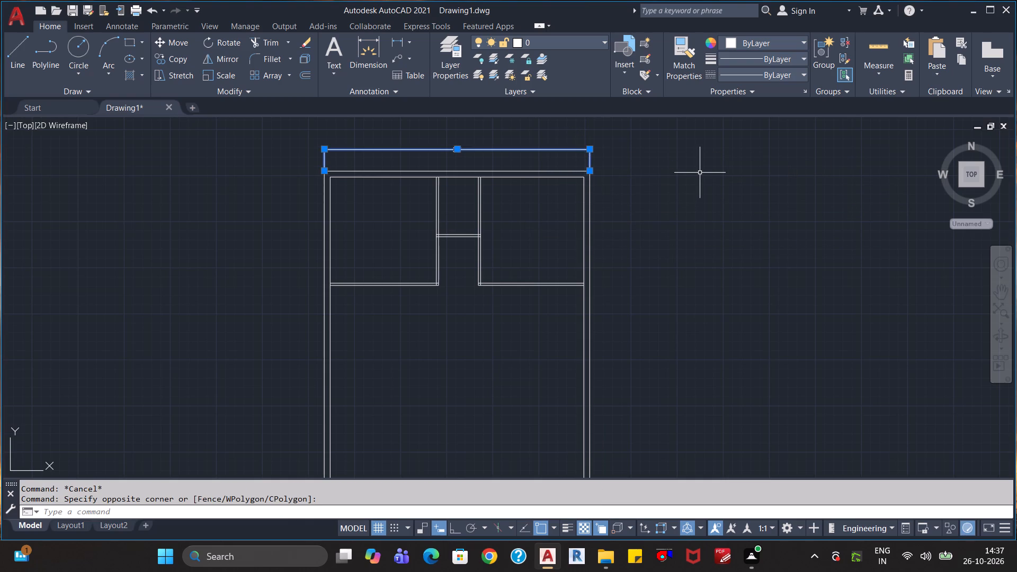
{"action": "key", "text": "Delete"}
Examine the upper rooms and the junctions of the partitions around the narrow middle room.
{"action": "scroll", "coordinate": [606, 213], "scroll_direction": "up", "scroll_amount": 2}
{"action": "middle_click_drag", "start_coordinate": [499, 234], "coordinate": [715, 304]}
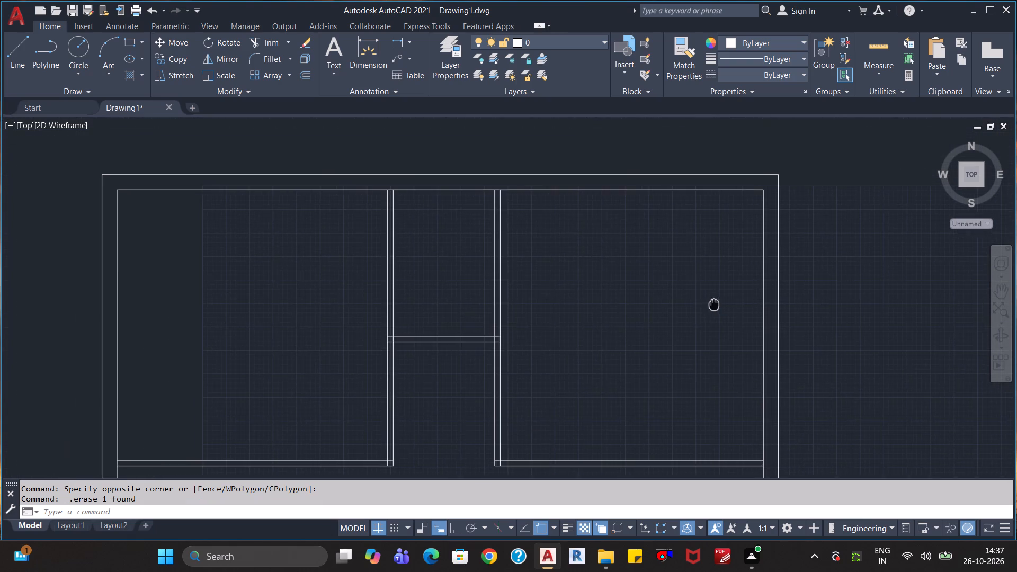
{"action": "scroll", "coordinate": [717, 306], "scroll_direction": "down", "scroll_amount": 1}
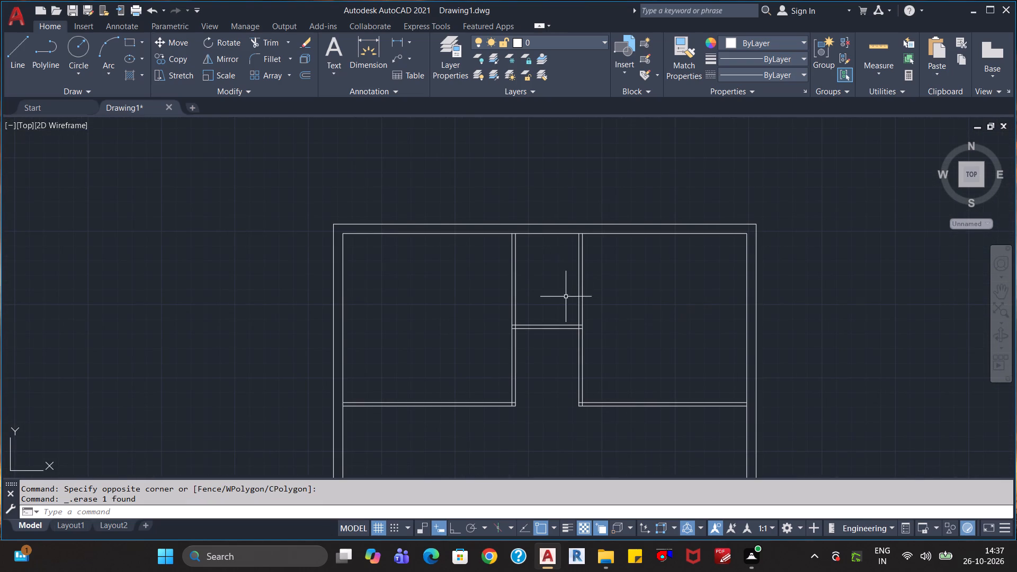
{"action": "scroll", "coordinate": [568, 304], "scroll_direction": "up", "scroll_amount": 2}
{"action": "scroll", "coordinate": [590, 359], "scroll_direction": "up", "scroll_amount": 2}
{"action": "scroll", "coordinate": [590, 359], "scroll_direction": "down", "scroll_amount": 1}
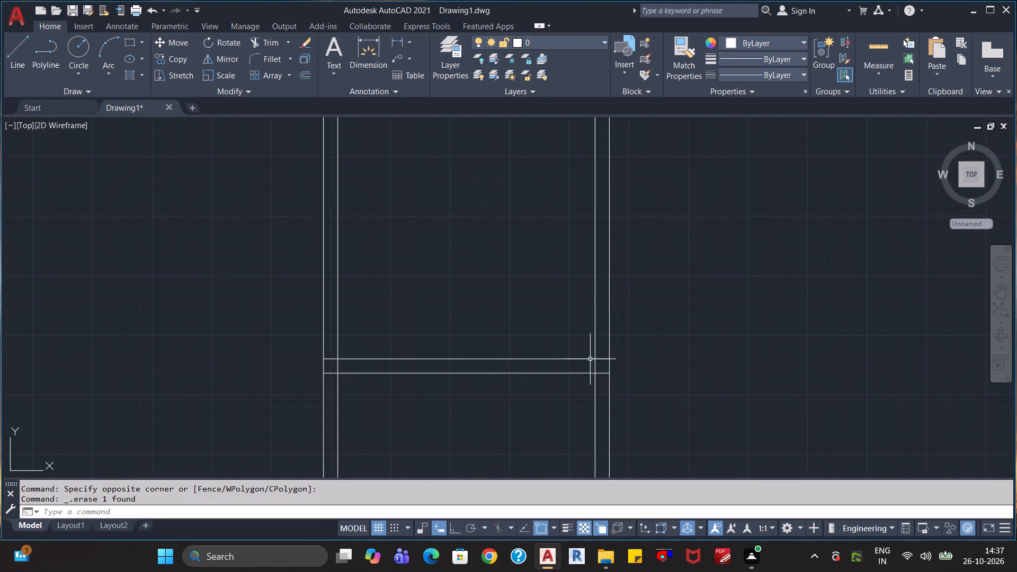
{"action": "scroll", "coordinate": [643, 354], "scroll_direction": "down", "scroll_amount": 2}
{"action": "scroll", "coordinate": [702, 356], "scroll_direction": "down", "scroll_amount": 1}
{"action": "middle_click_drag", "start_coordinate": [702, 356], "coordinate": [690, 306]}
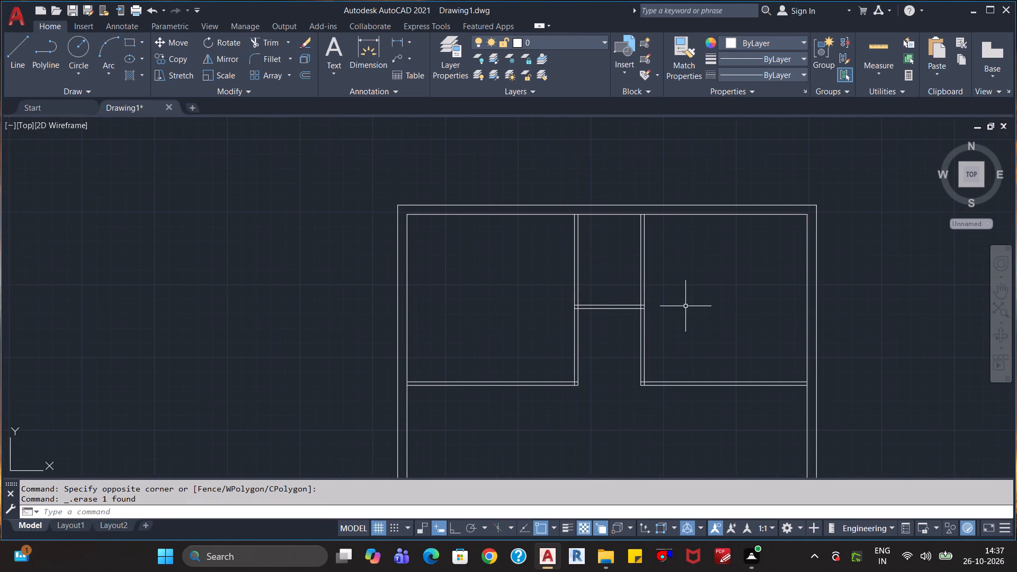
{"action": "scroll", "coordinate": [685, 306], "scroll_direction": "down", "scroll_amount": 2}
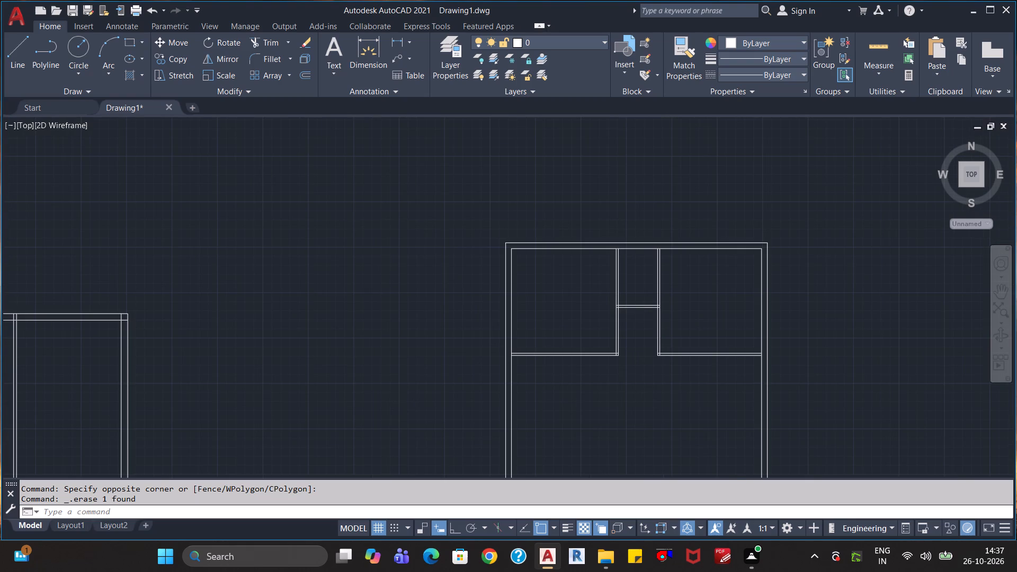
{"action": "scroll", "coordinate": [685, 306], "scroll_direction": "up", "scroll_amount": 3}
{"action": "middle_click_drag", "start_coordinate": [685, 306], "coordinate": [530, 270]}
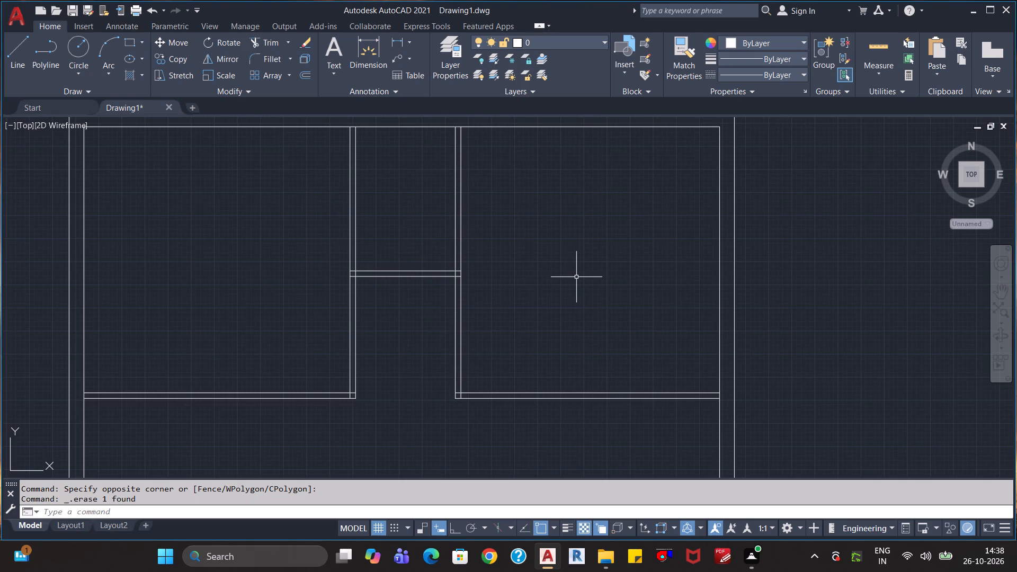
Erase all interior partition lines: both vertical partitions, the upper horizontal one and both segments of the lower horizontal one.
{"action": "left_click", "coordinate": [545, 257]}
{"action": "left_click", "coordinate": [289, 330]}
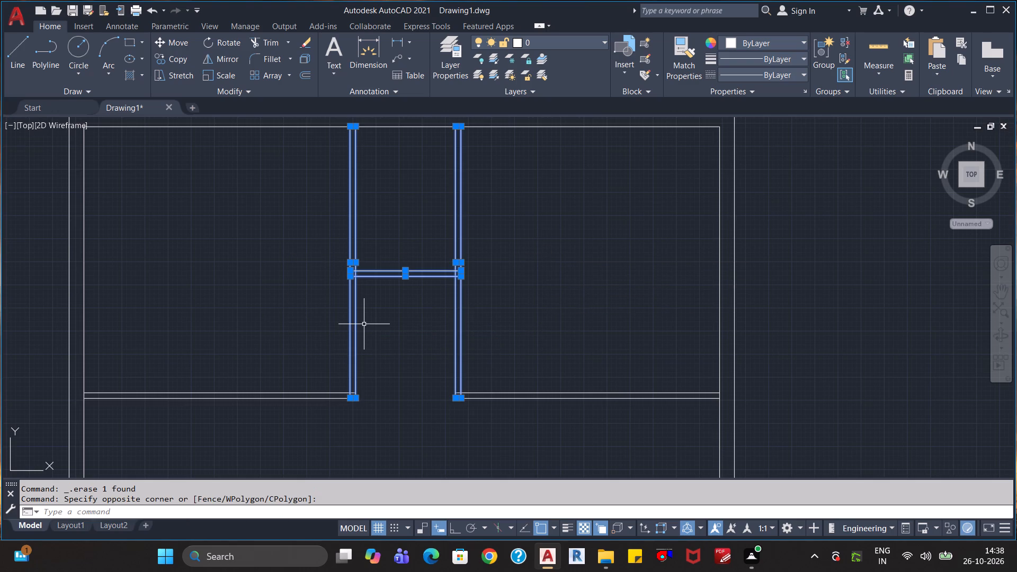
{"action": "key", "text": "Delete"}
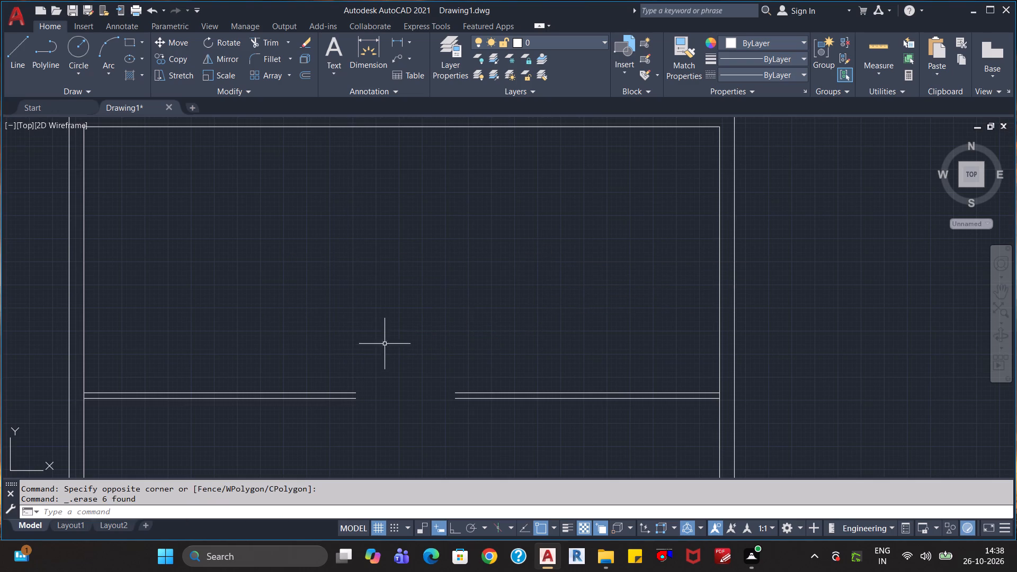
{"action": "left_click", "coordinate": [547, 363]}
{"action": "key", "text": "Delete"}
{"action": "left_click", "coordinate": [296, 414]}
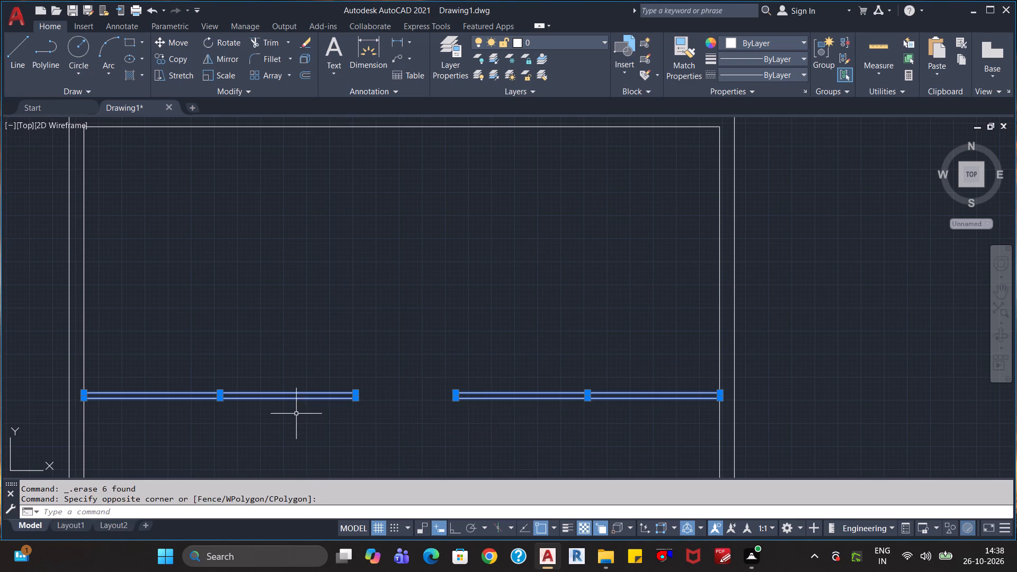
{"action": "key", "text": "BackSpace"}
{"action": "key", "text": "Delete"}
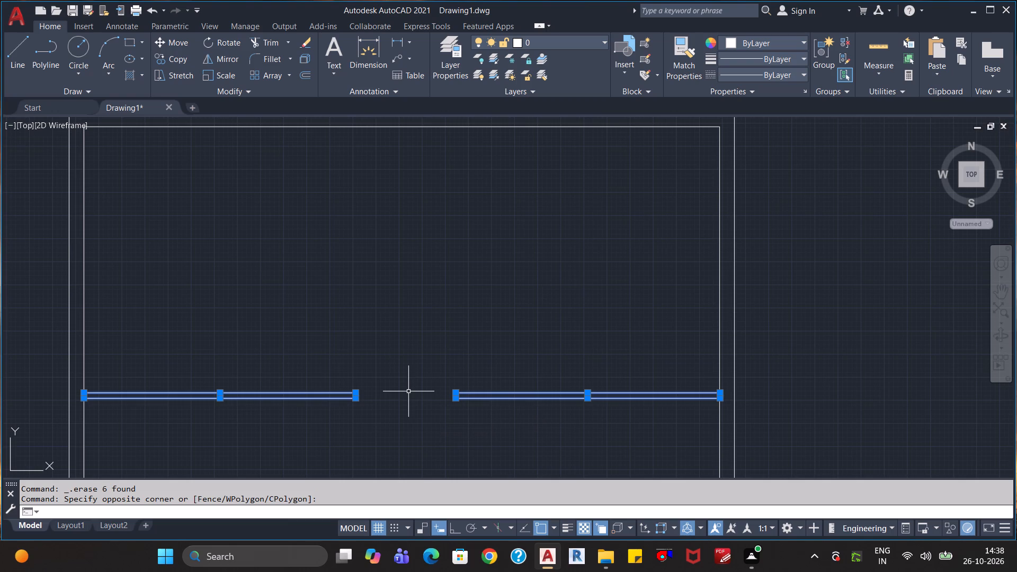
{"action": "key", "text": "Delete"}
{"action": "key", "text": "Escape"}
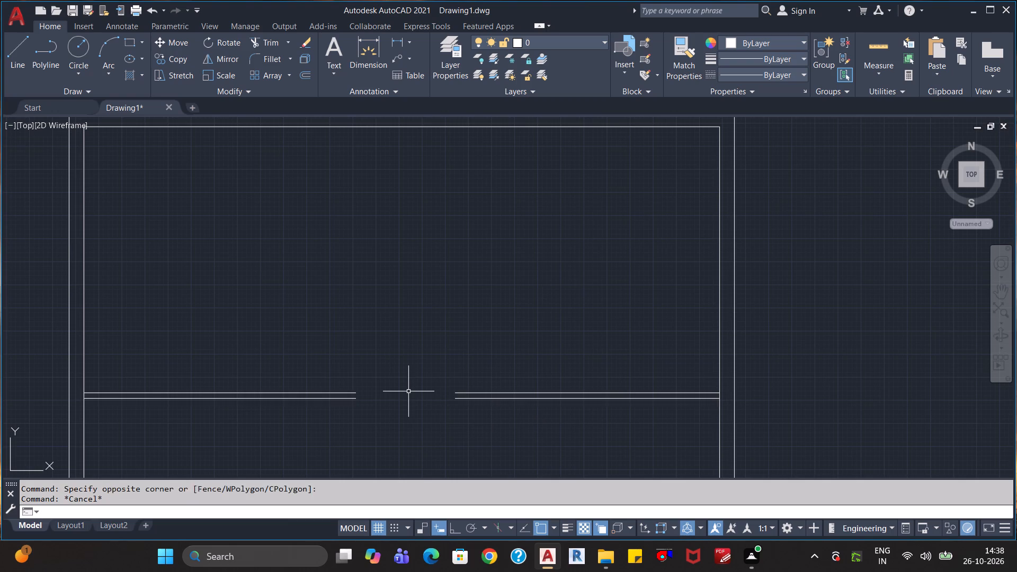
{"action": "key", "text": "Escape"}
{"action": "key", "text": "Escape"}
{"action": "left_click", "coordinate": [484, 347]}
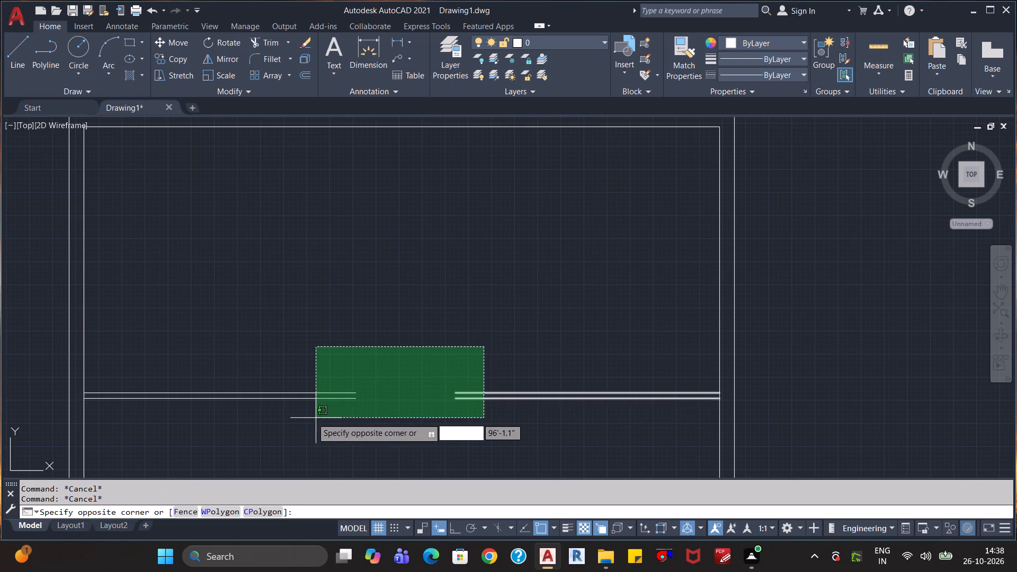
{"action": "left_click", "coordinate": [302, 421]}
{"action": "key", "text": "Delete"}
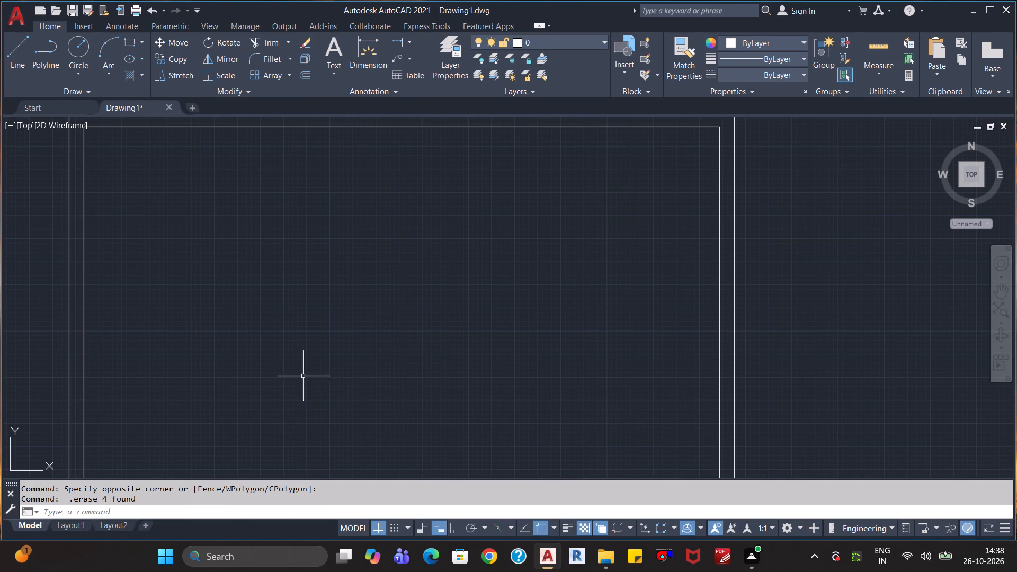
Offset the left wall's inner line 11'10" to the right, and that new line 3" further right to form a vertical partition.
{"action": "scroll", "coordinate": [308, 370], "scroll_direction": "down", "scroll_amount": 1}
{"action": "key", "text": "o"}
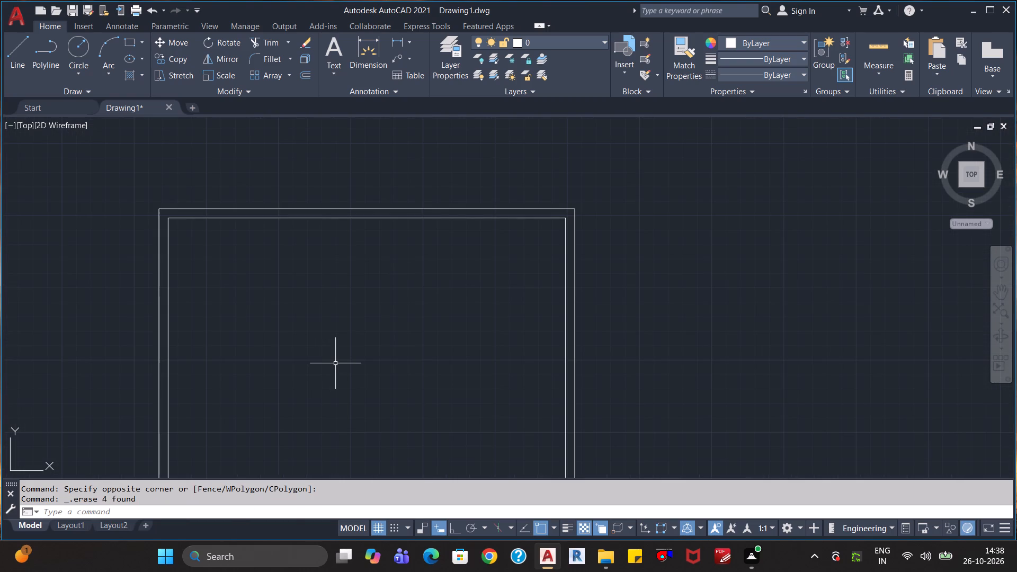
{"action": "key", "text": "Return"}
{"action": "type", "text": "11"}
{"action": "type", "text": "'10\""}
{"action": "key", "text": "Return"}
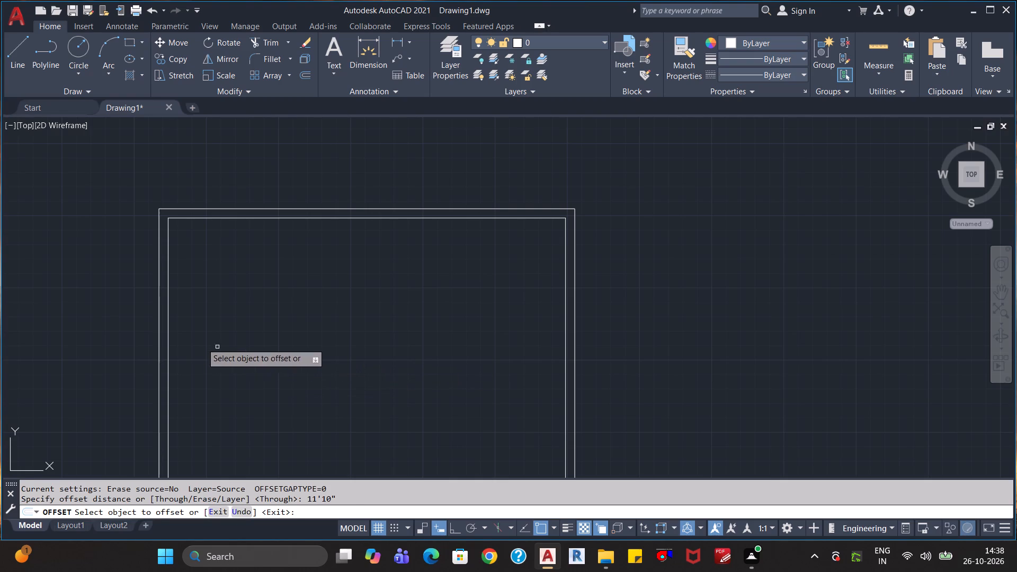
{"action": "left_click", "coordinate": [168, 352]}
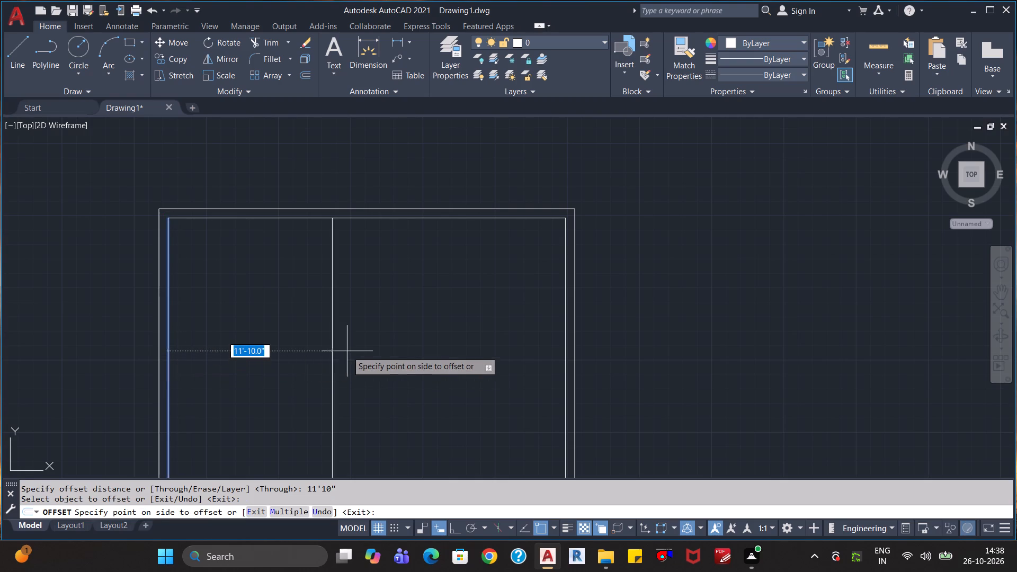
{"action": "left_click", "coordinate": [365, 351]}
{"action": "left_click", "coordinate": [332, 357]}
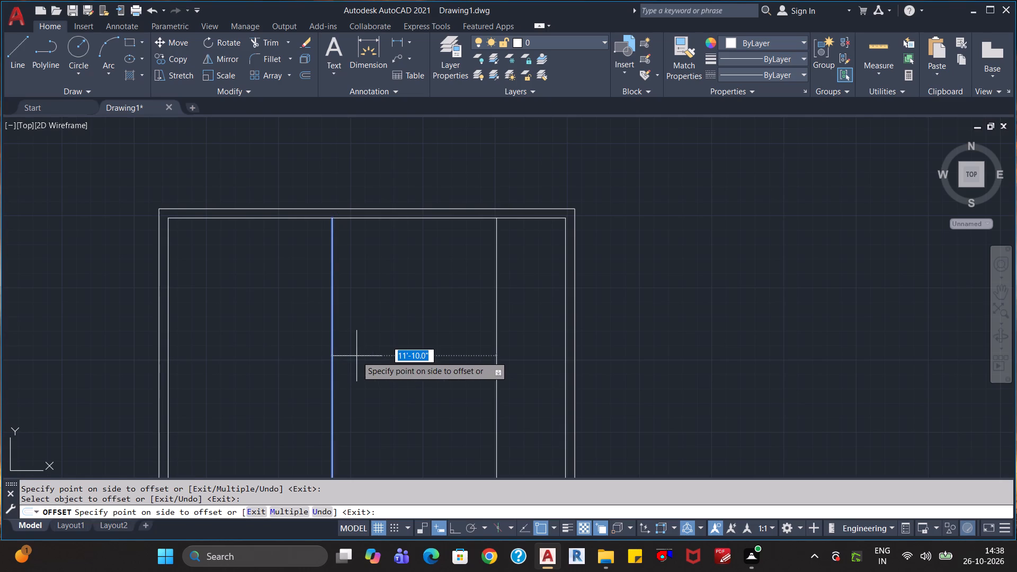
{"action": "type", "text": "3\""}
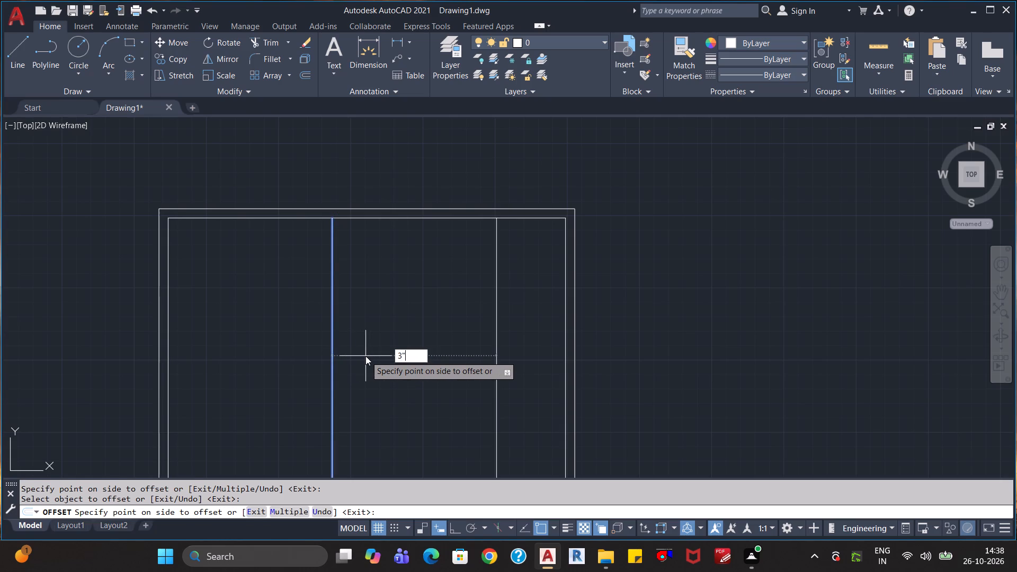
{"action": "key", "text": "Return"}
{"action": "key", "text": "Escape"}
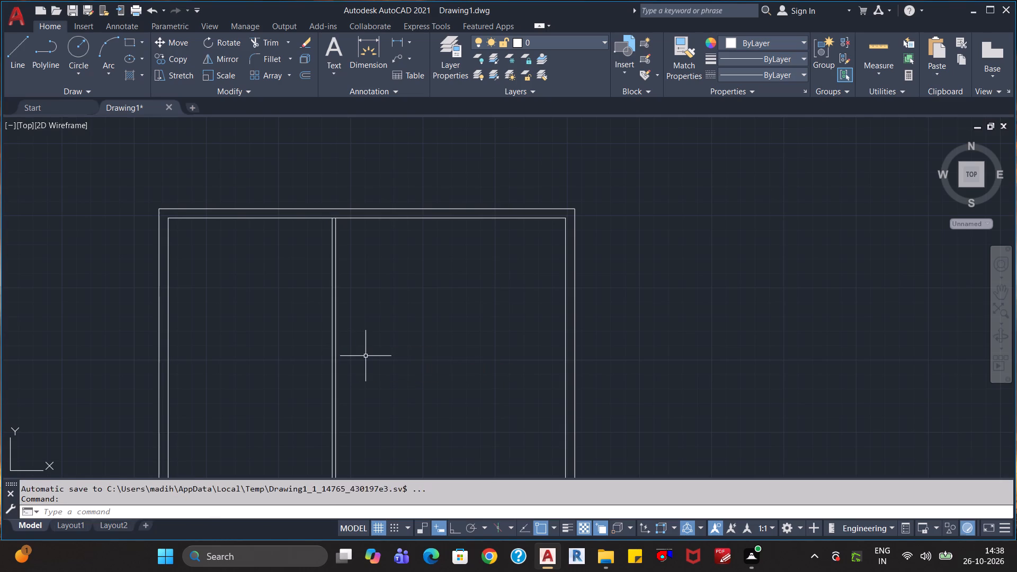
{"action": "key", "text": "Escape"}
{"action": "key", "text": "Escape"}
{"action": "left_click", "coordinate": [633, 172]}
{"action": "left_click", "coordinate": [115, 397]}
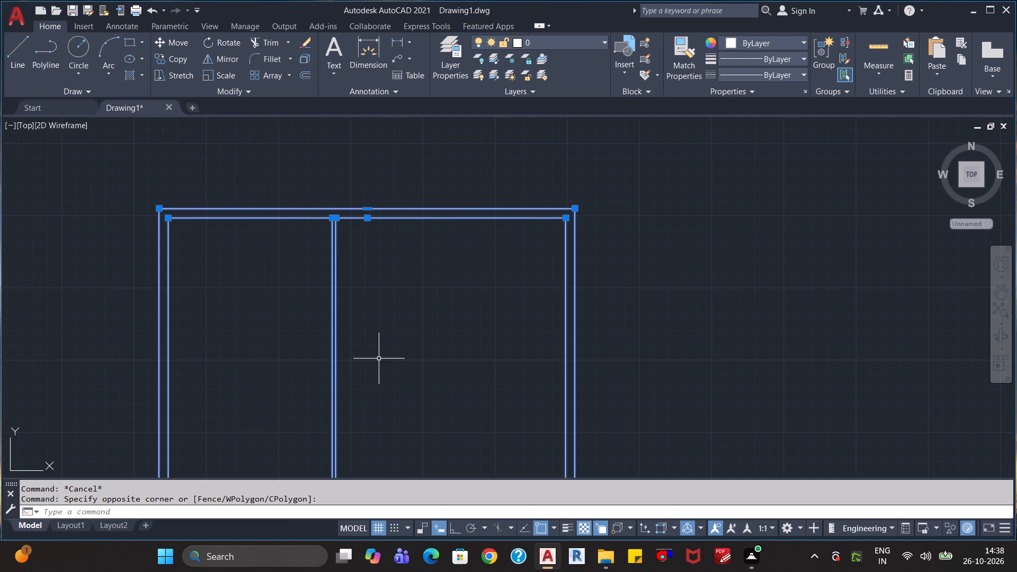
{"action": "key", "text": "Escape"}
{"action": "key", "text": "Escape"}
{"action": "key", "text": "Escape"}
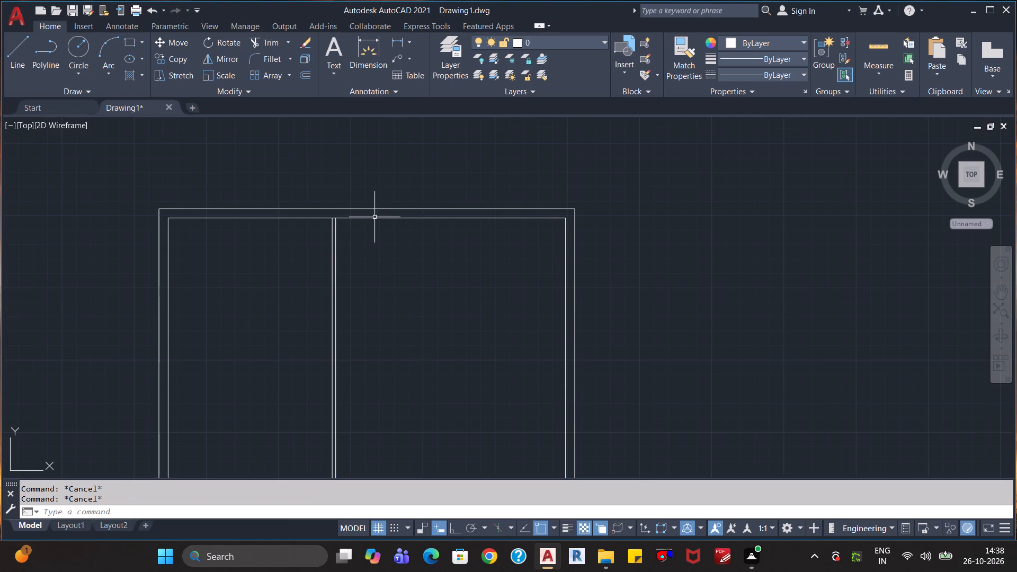
Erase the inner lines of all four exterior walls and both vertical partition lines, leaving only the outer outline.
{"action": "left_click", "coordinate": [374, 217]}
{"action": "left_click", "coordinate": [412, 309]}
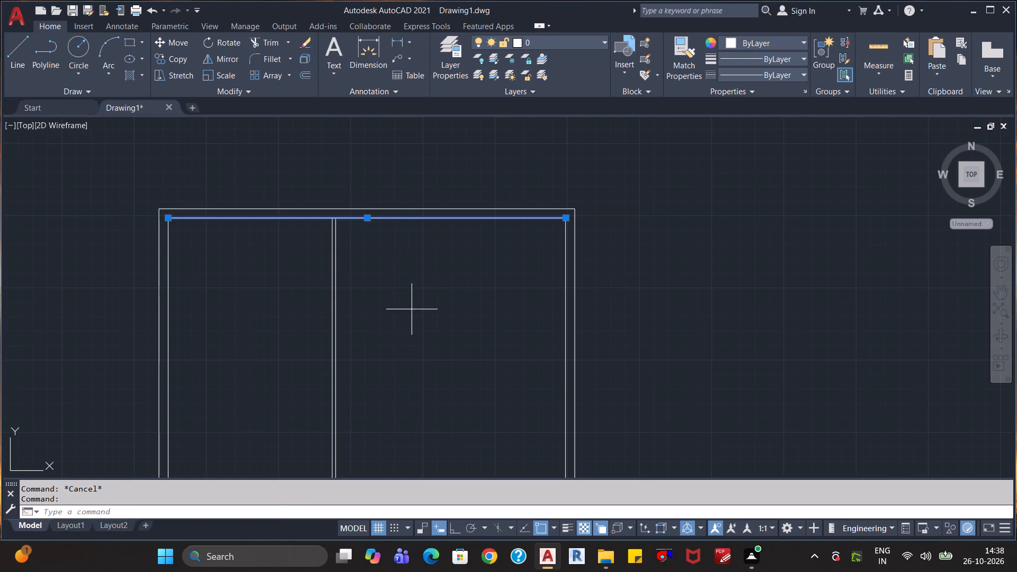
{"action": "left_click", "coordinate": [164, 435]}
{"action": "left_click", "coordinate": [565, 330]}
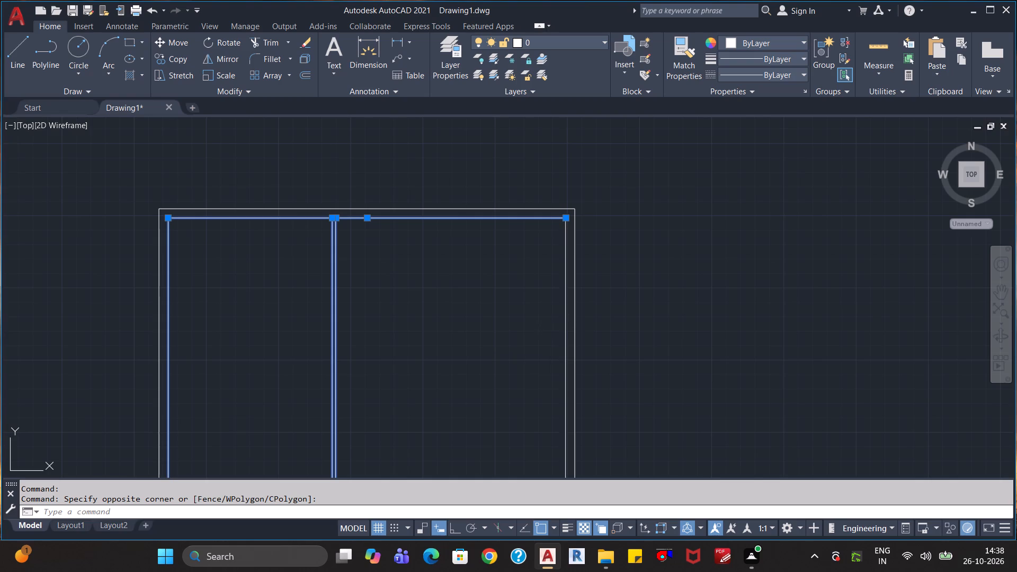
{"action": "scroll", "coordinate": [558, 337], "scroll_direction": "down", "scroll_amount": 2}
{"action": "middle_click_drag", "start_coordinate": [527, 385], "coordinate": [478, 228]}
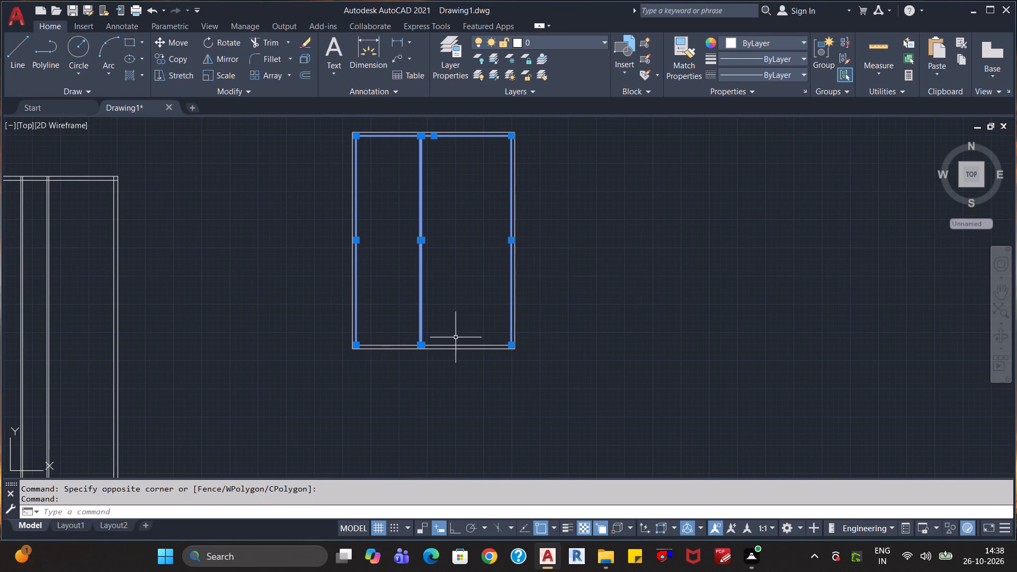
{"action": "left_click", "coordinate": [451, 345]}
{"action": "key", "text": "Delete"}
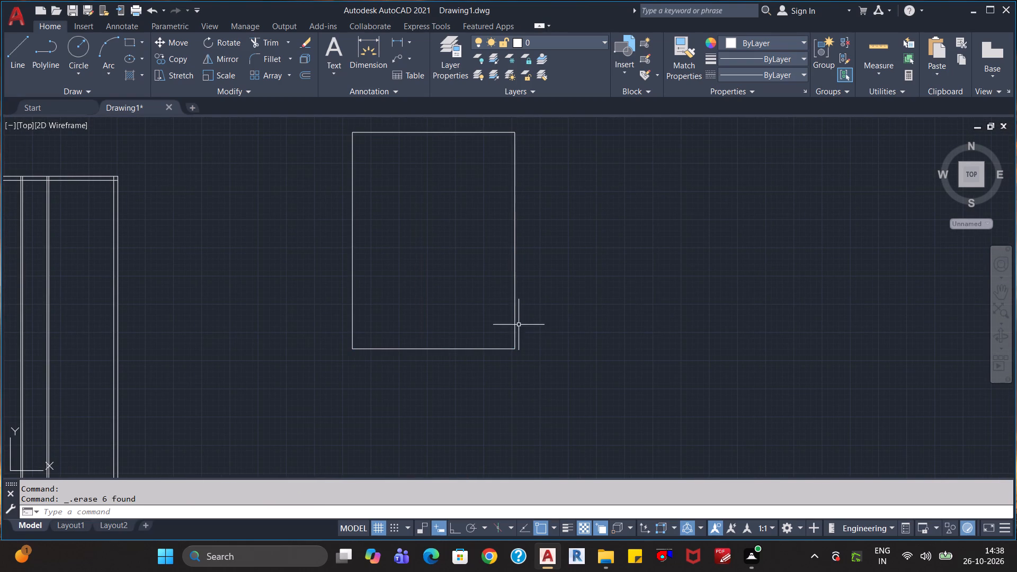
Offset the outer rectangular outline 9" inward to form the exterior walls.
{"action": "key", "text": "o"}
{"action": "key", "text": "Return"}
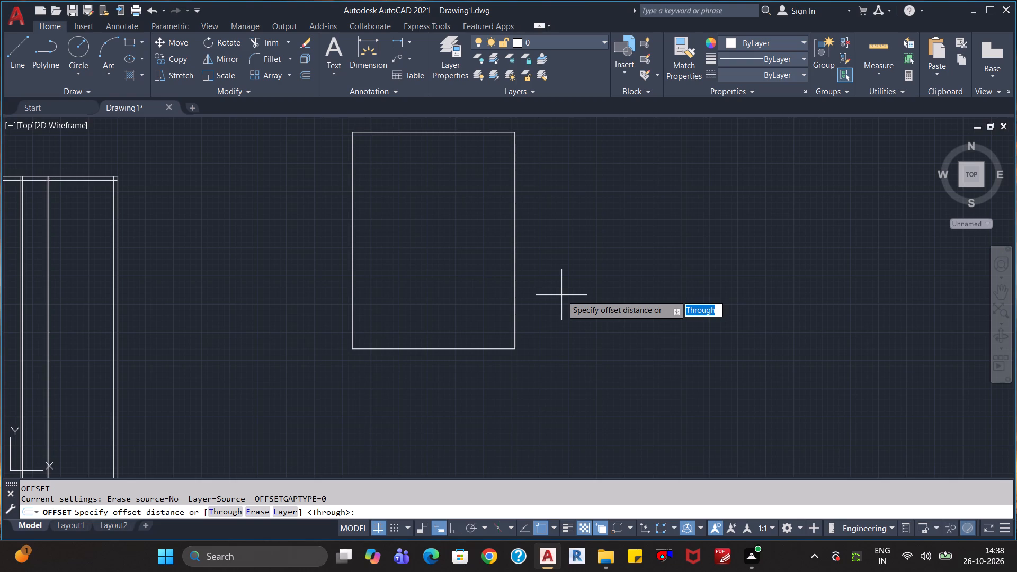
{"action": "key", "text": "3"}
{"action": "key", "text": "BackSpace"}
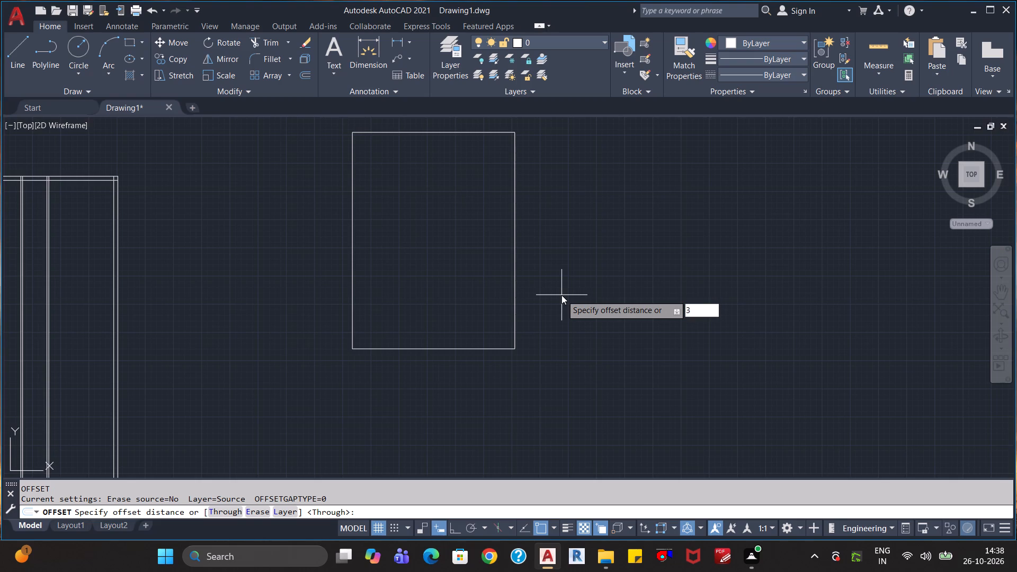
{"action": "key", "text": "9"}
{"action": "key", "text": "shift+quotedbl"}
{"action": "key", "text": "Return"}
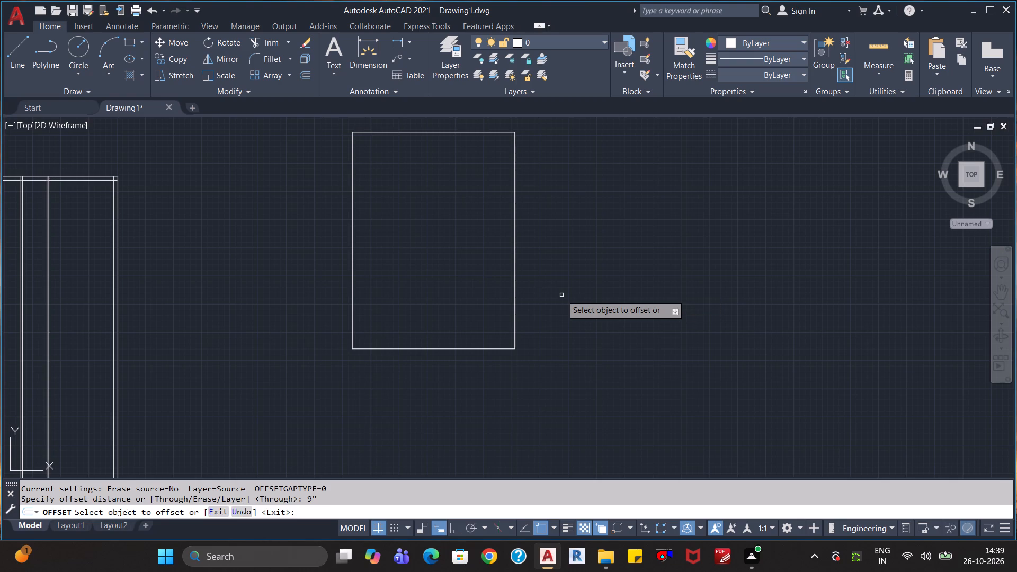
{"action": "left_click", "coordinate": [515, 282]}
{"action": "left_click", "coordinate": [488, 290]}
{"action": "key", "text": "Escape"}
{"action": "key", "text": "Escape"}
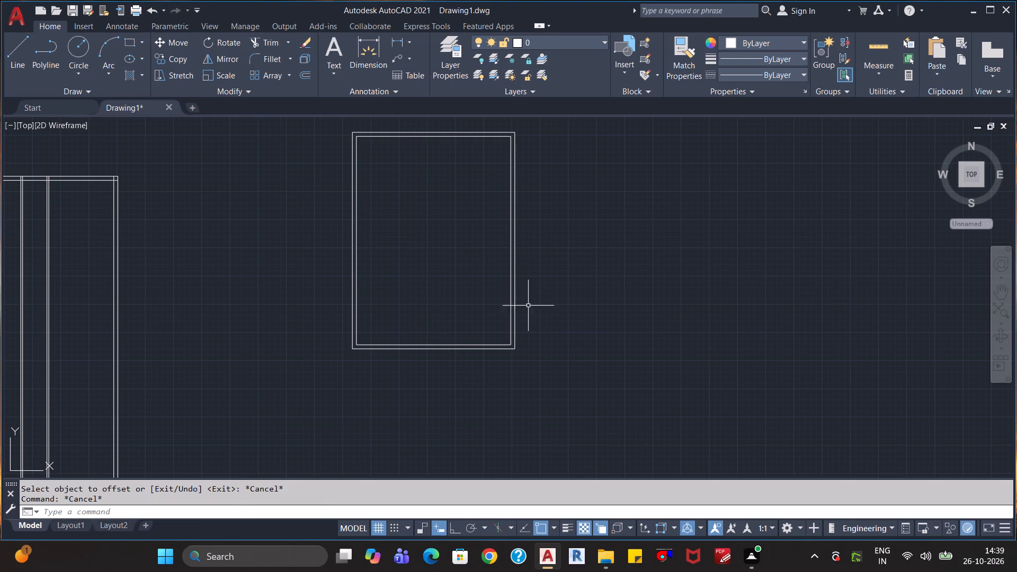
{"action": "key", "text": "Escape"}
Explode the inner wall rectangle into separate lines.
{"action": "scroll", "coordinate": [448, 297], "scroll_direction": "up", "scroll_amount": 1}
{"action": "middle_click_drag", "start_coordinate": [461, 256], "coordinate": [459, 344]}
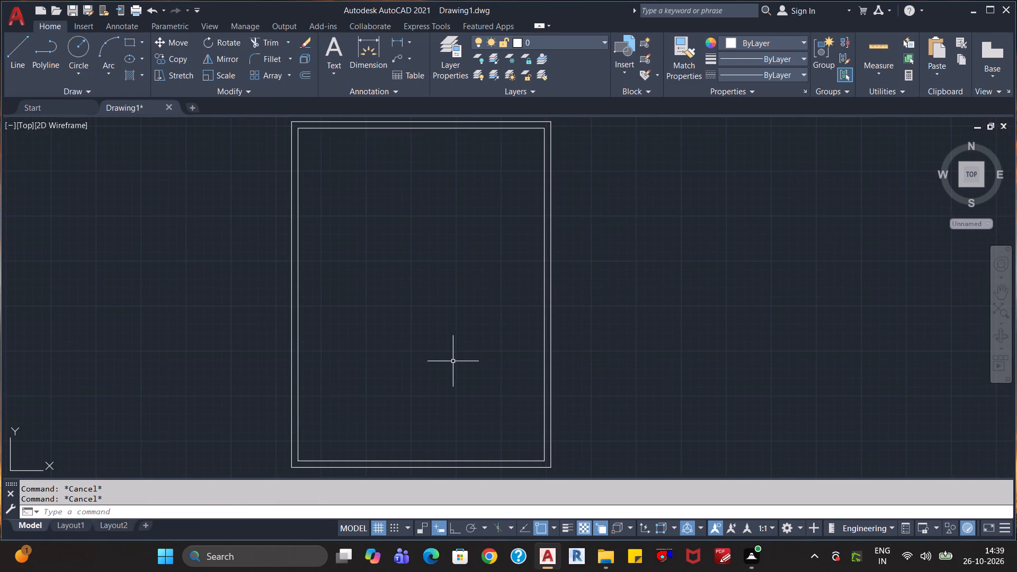
{"action": "key", "text": "Escape"}
{"action": "key", "text": "Escape"}
{"action": "left_click", "coordinate": [546, 364]}
{"action": "key", "text": "x"}
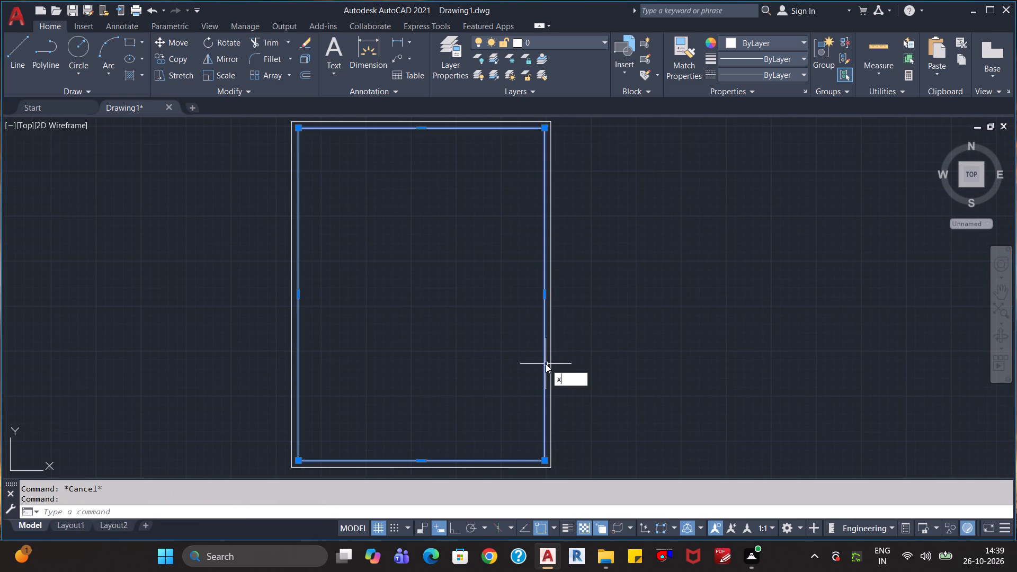
{"action": "key", "text": "Return"}
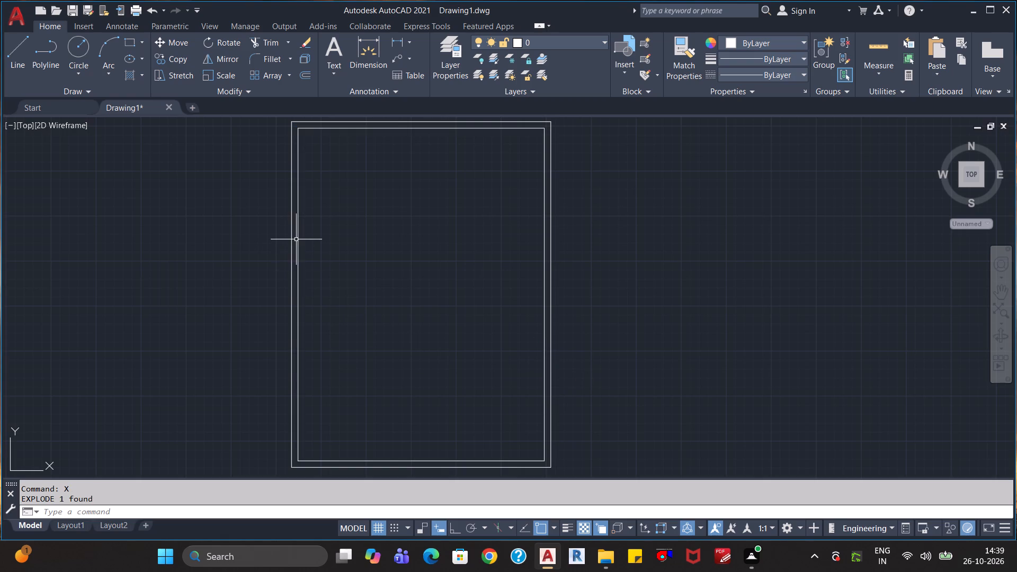
{"action": "key", "text": "Escape"}
Offset the inner lines of the left and right exterior walls 11'10" toward the plan's interior.
{"action": "key", "text": "o"}
{"action": "key", "text": "Return"}
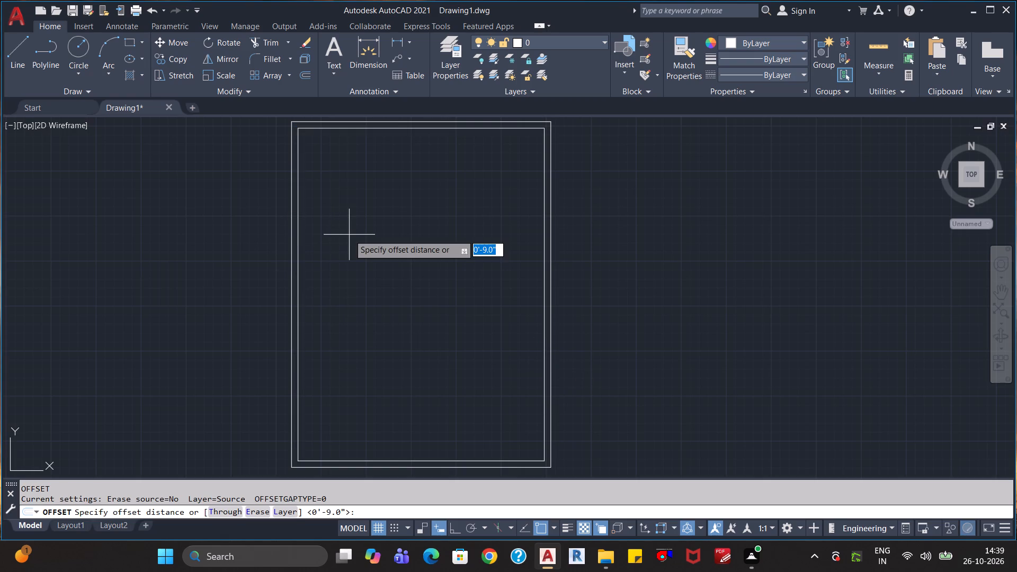
{"action": "type", "text": "11"}
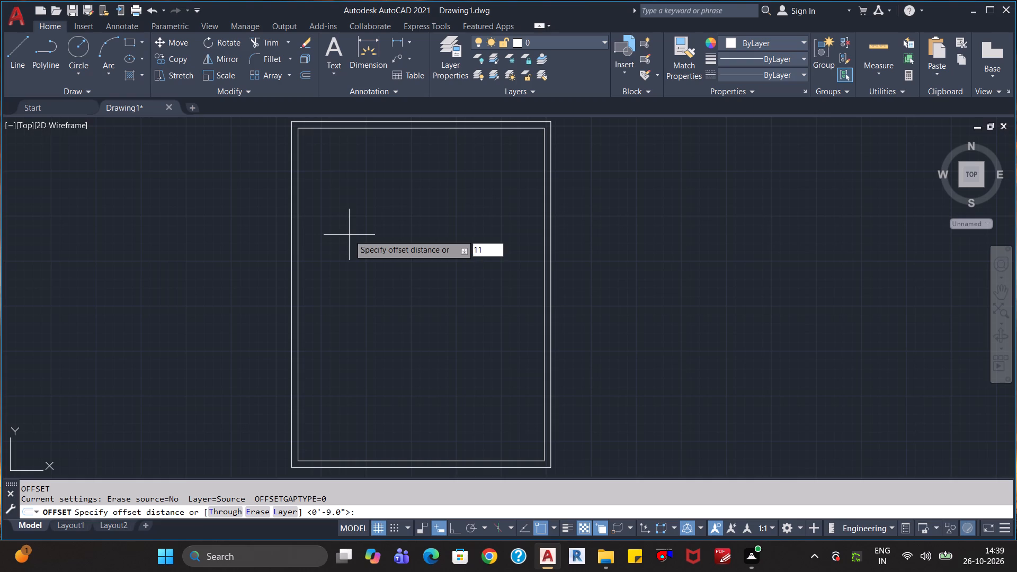
{"action": "key", "text": "apostrophe"}
{"action": "type", "text": "10"}
{"action": "key", "text": "shift+quotedbl"}
{"action": "key", "text": "Return"}
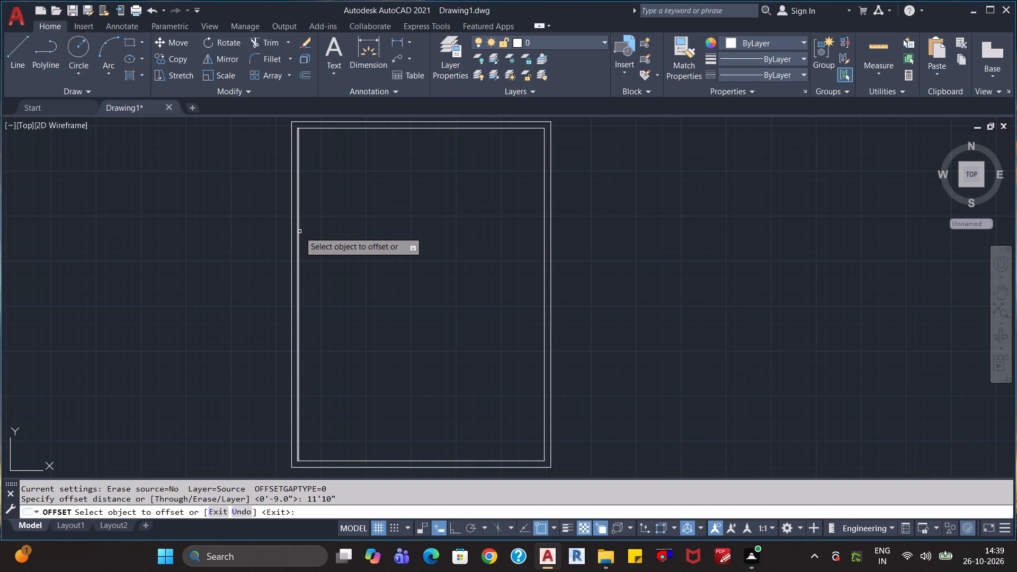
{"action": "left_click", "coordinate": [299, 231]}
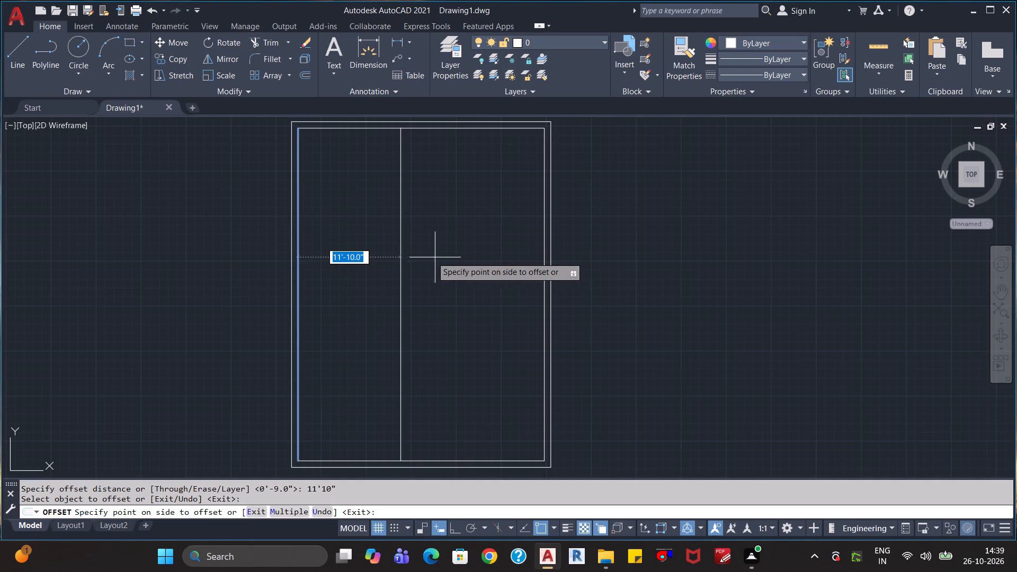
{"action": "left_click", "coordinate": [450, 260]}
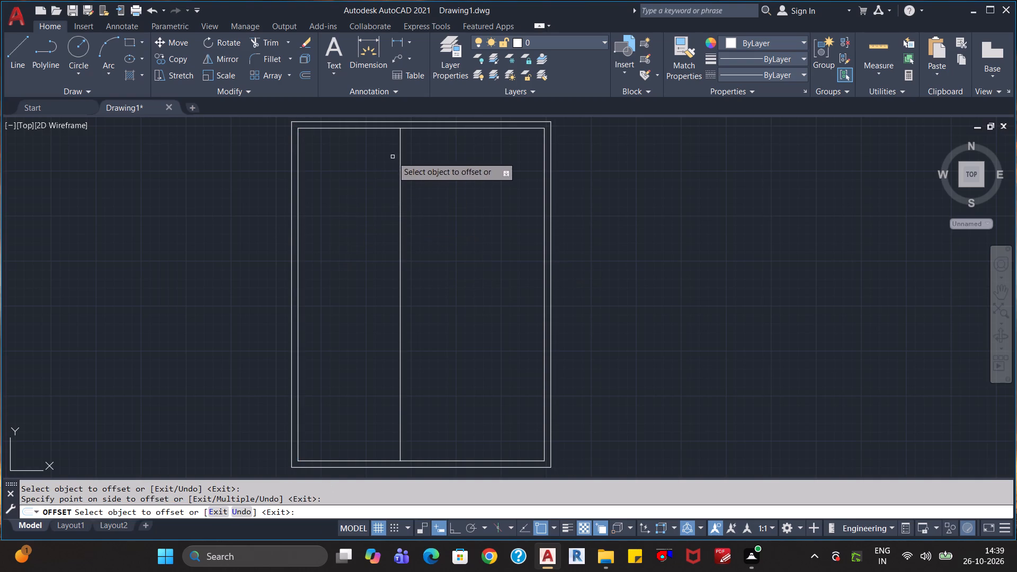
{"action": "left_click", "coordinate": [544, 211]}
{"action": "left_click", "coordinate": [488, 221]}
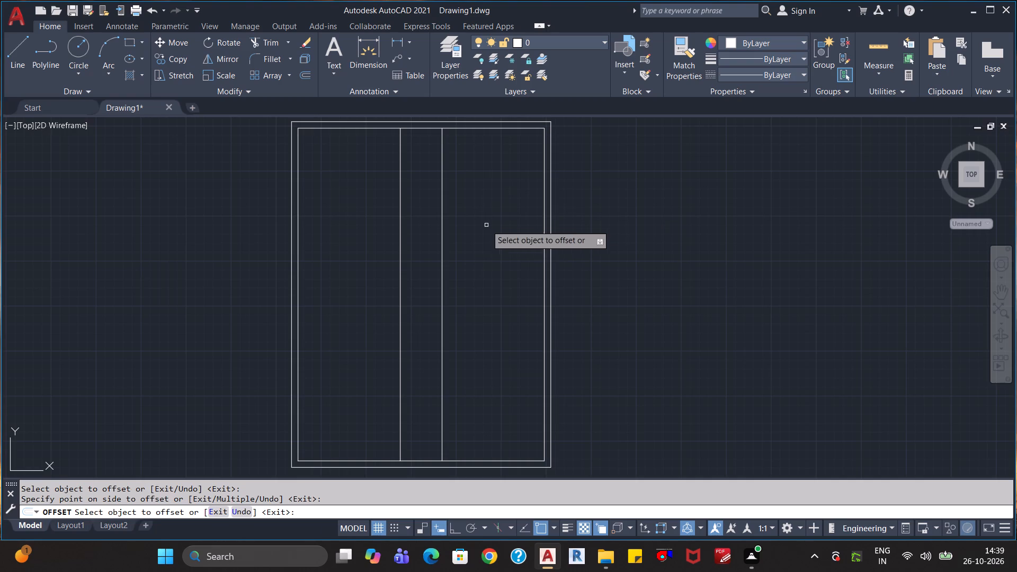
Offset both new vertical lines 4" toward each other to form two vertical partitions.
{"action": "left_click", "coordinate": [443, 253]}
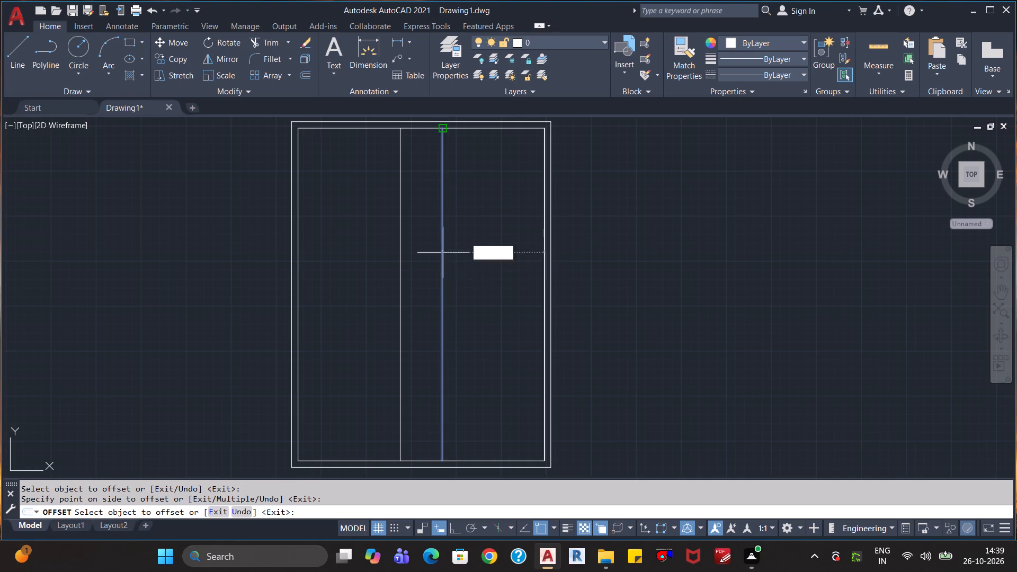
{"action": "type", "text": "4\""}
{"action": "key", "text": "Return"}
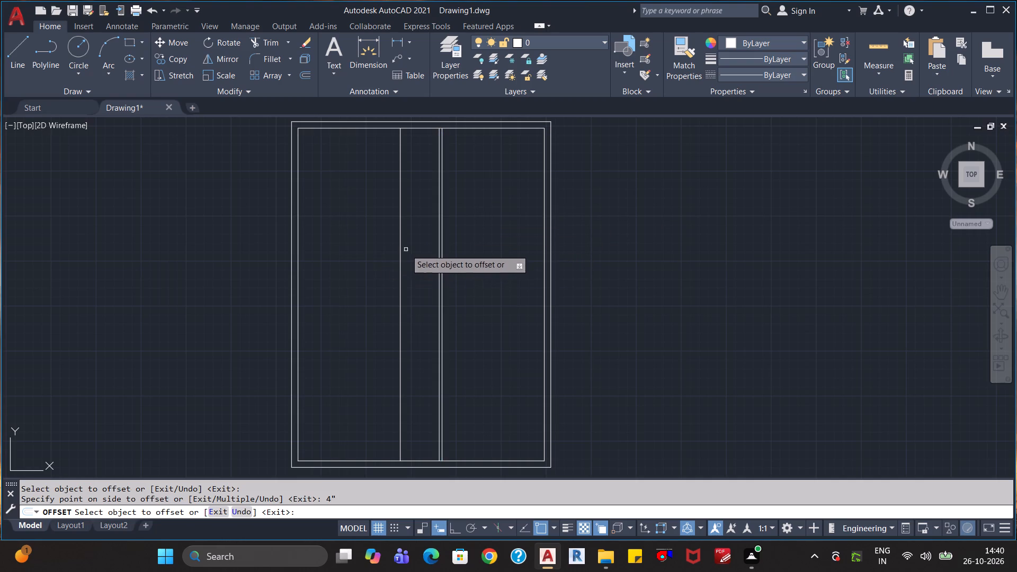
{"action": "left_click", "coordinate": [400, 254]}
{"action": "type", "text": "4\""}
{"action": "key", "text": "Return"}
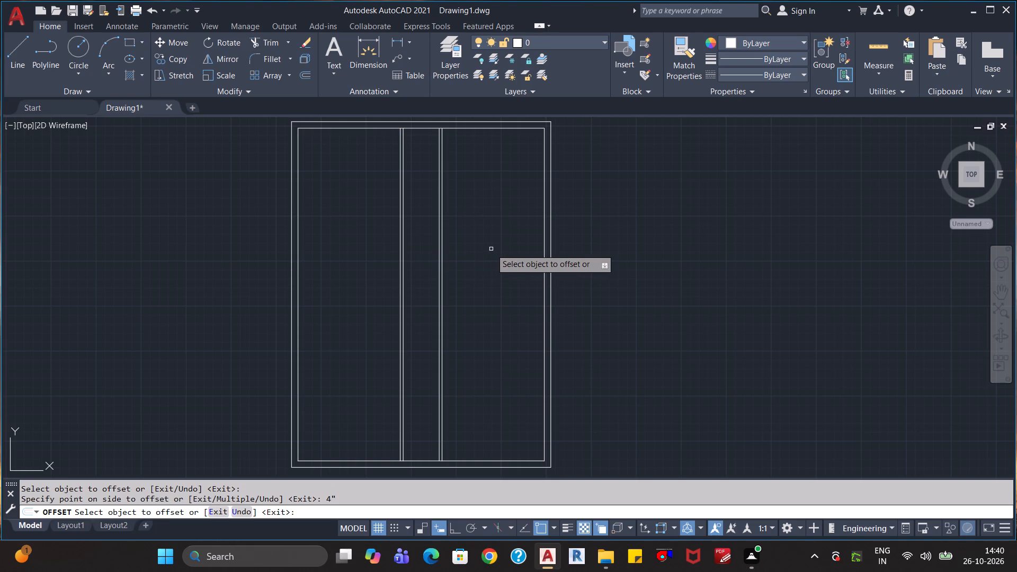
Offset the top wall's inner line 12' down, and that new line 4" further down to form a horizontal partition.
{"action": "left_click", "coordinate": [472, 129]}
{"action": "type", "text": "12'"}
{"action": "key", "text": "Return"}
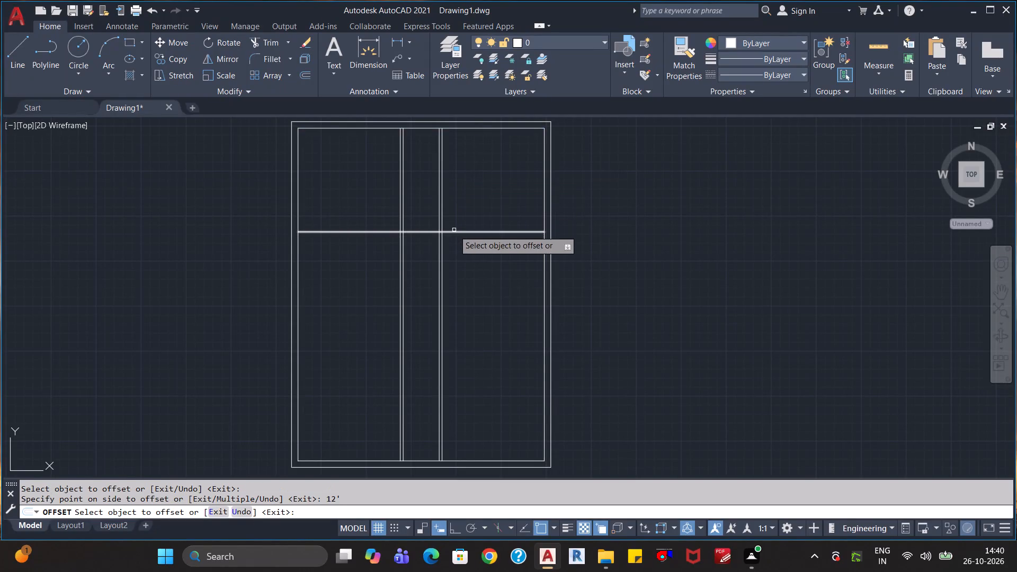
{"action": "left_click", "coordinate": [454, 230]}
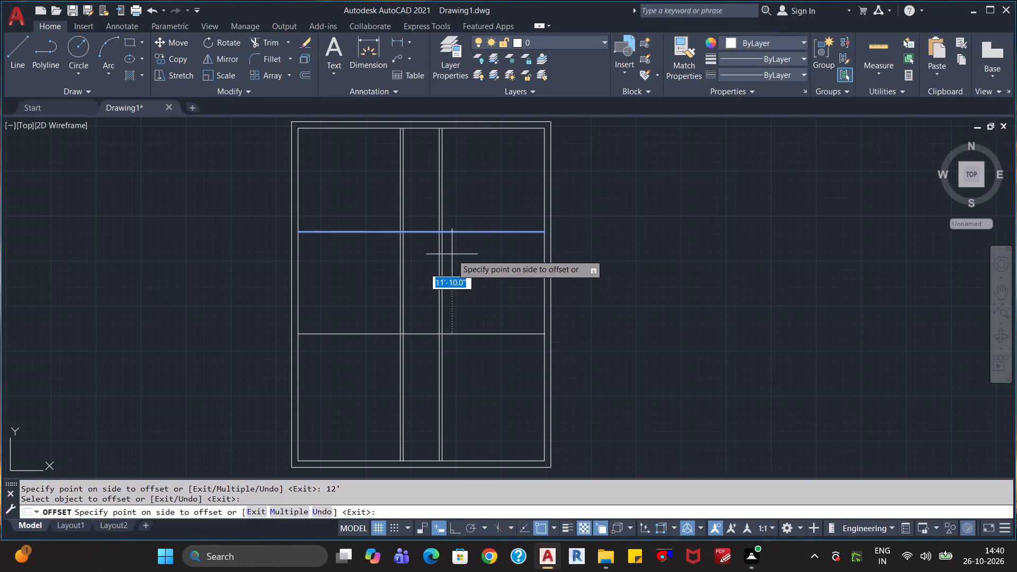
{"action": "type", "text": "4\""}
{"action": "key", "text": "Return"}
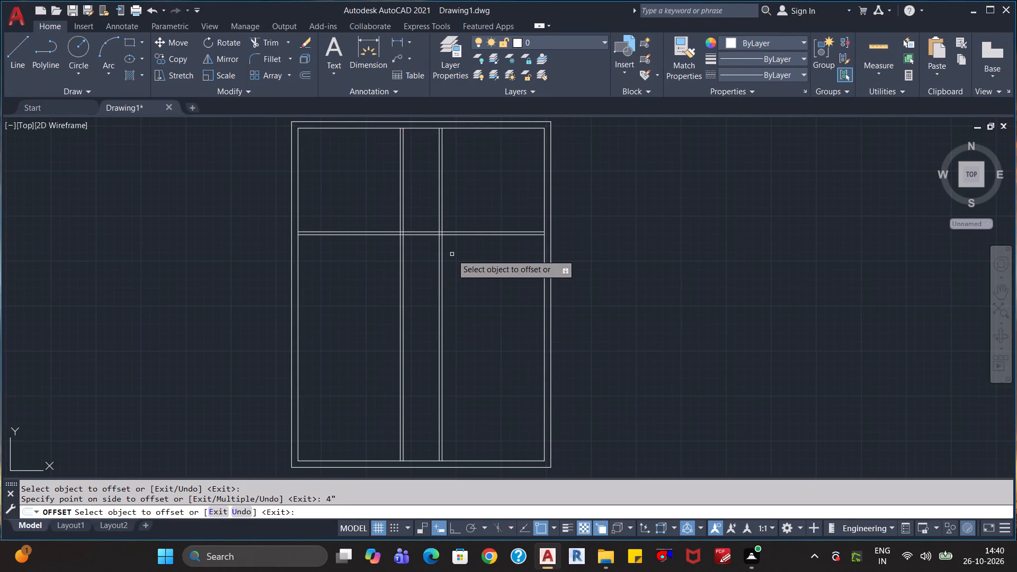
Offset the top wall's inner line 6'6" down, and that new line 4" further down to form a second horizontal partition.
{"action": "left_click", "coordinate": [426, 129]}
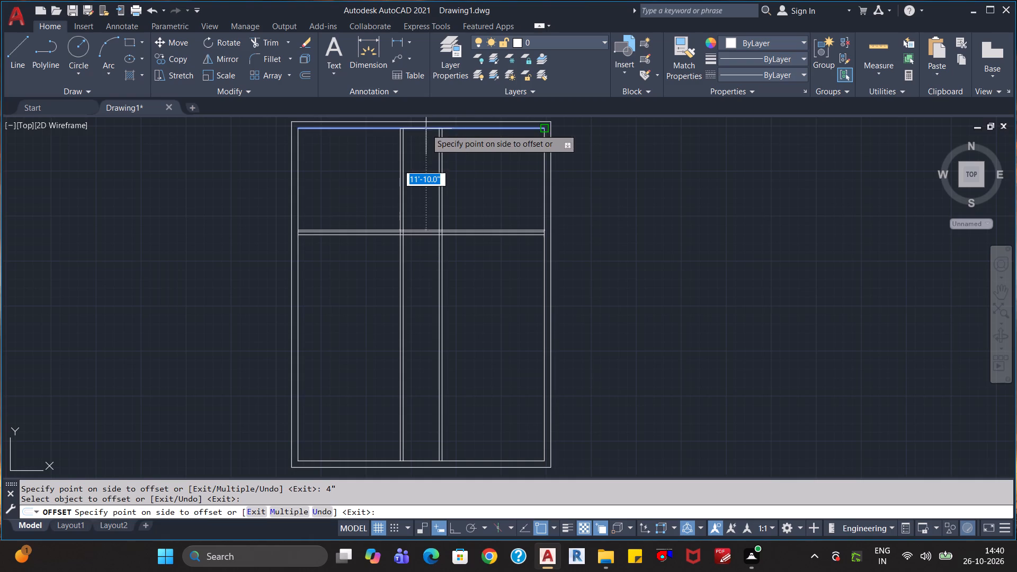
{"action": "type", "text": "6'6\""}
{"action": "key", "text": "Return"}
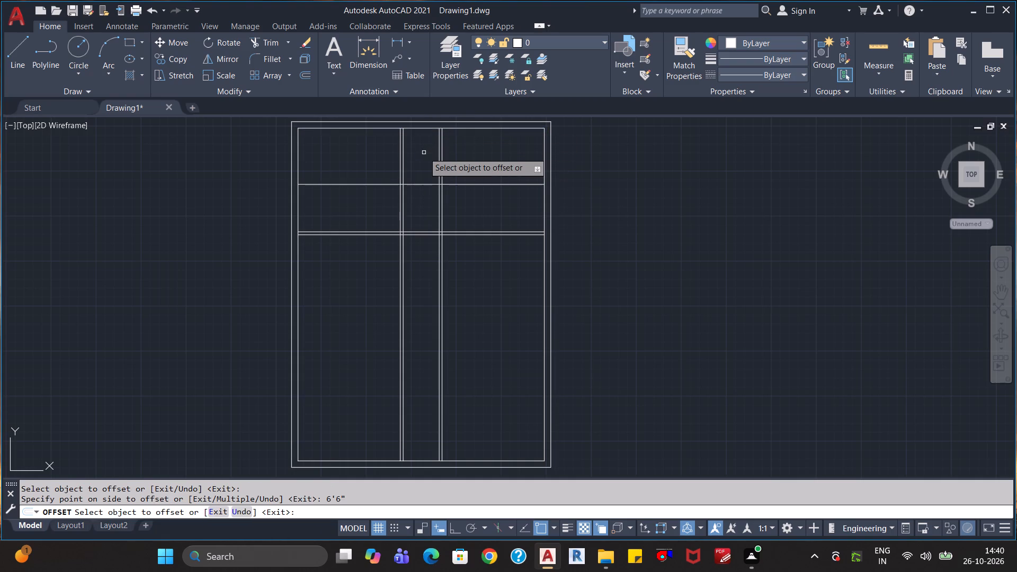
{"action": "left_click", "coordinate": [424, 183]}
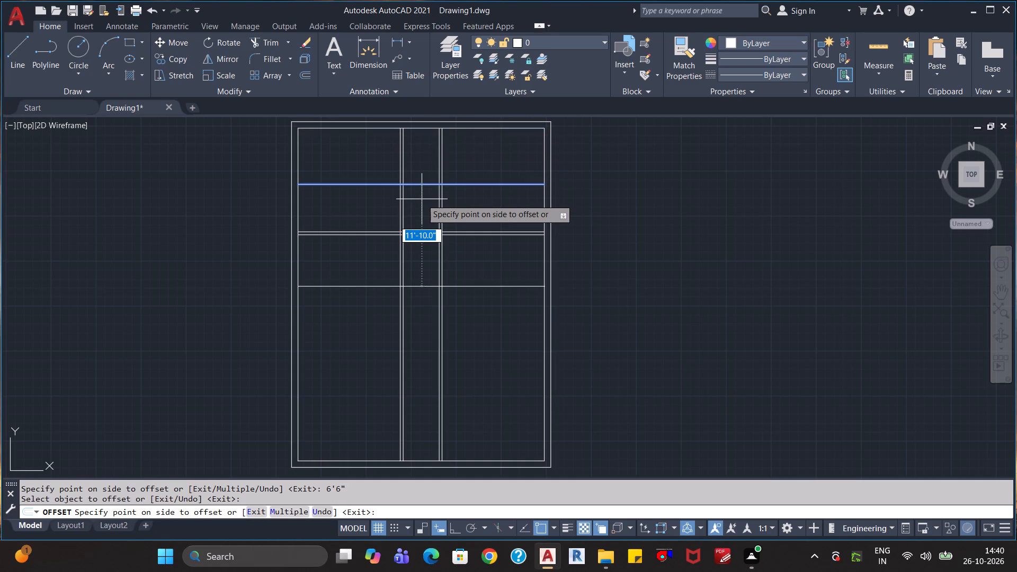
{"action": "type", "text": "4\""}
{"action": "key", "text": "Return"}
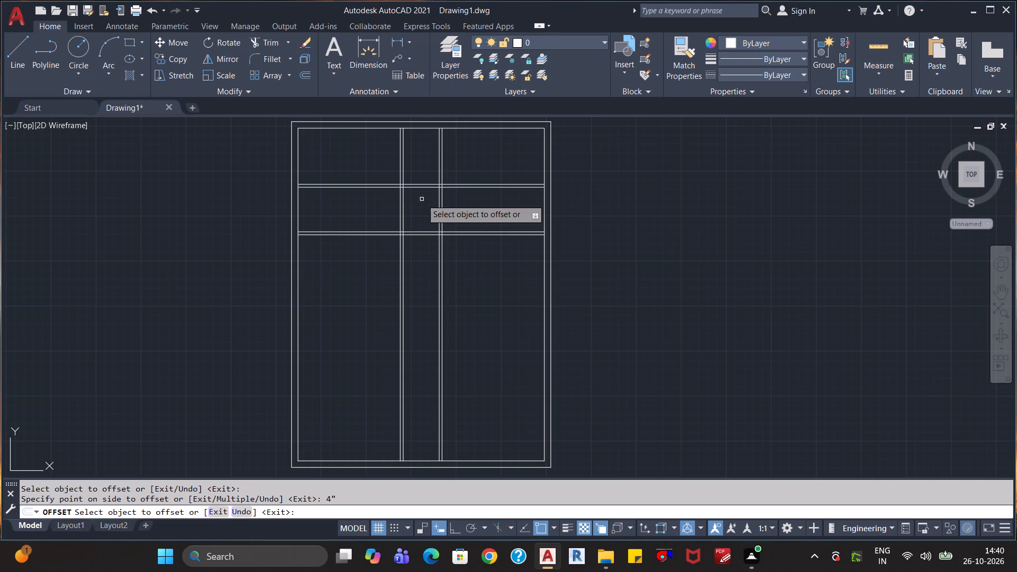
{"action": "key", "text": "Escape"}
{"action": "key", "text": "Escape"}
{"action": "key", "text": "Escape"}
Trim the lower horizontal partition between the verticals, the verticals below it, and the upper horizontal partition inside both side rooms.
{"action": "type", "text": "tr"}
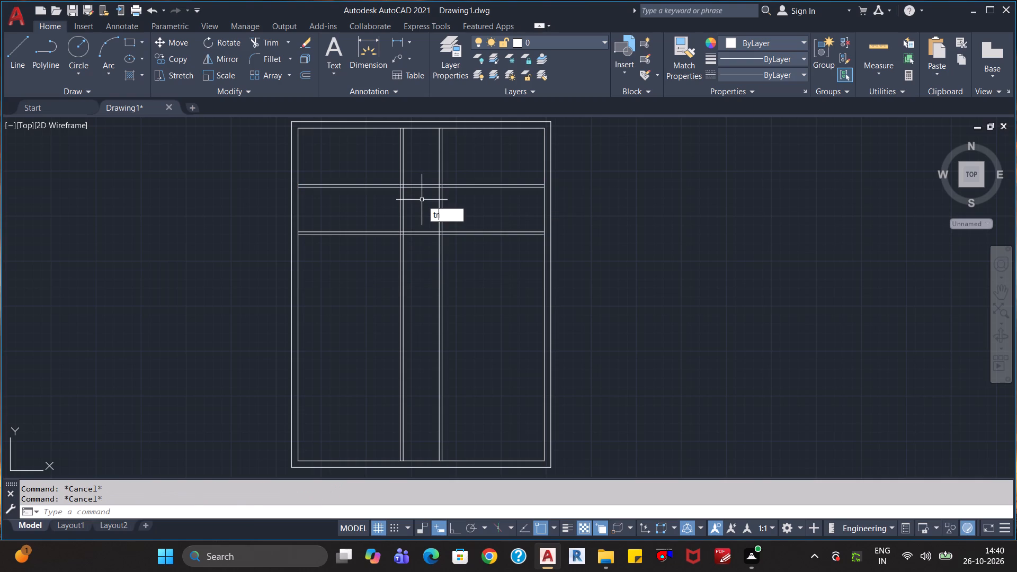
{"action": "key", "text": "Return"}
{"action": "left_click", "coordinate": [422, 200]}
{"action": "left_click", "coordinate": [427, 243]}
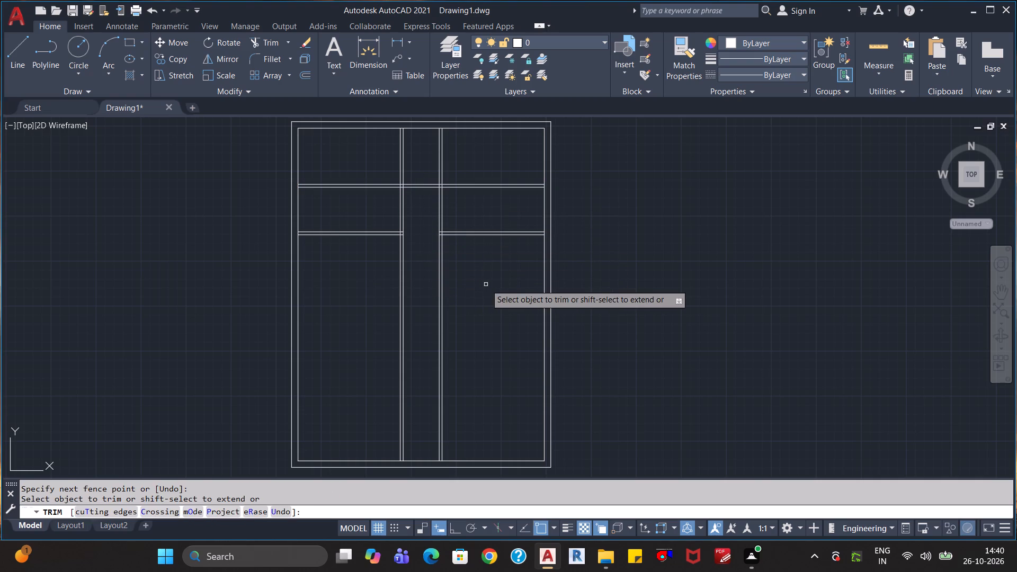
{"action": "left_click", "coordinate": [486, 284]}
{"action": "left_click", "coordinate": [377, 294]}
{"action": "left_click", "coordinate": [369, 209]}
{"action": "left_click", "coordinate": [357, 162]}
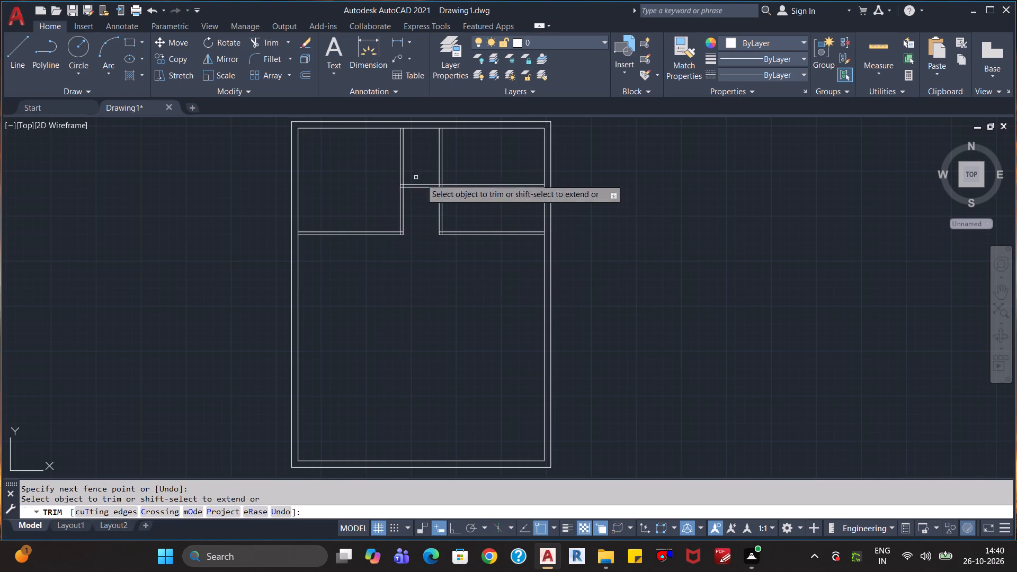
{"action": "left_click_drag", "start_coordinate": [492, 165], "coordinate": [493, 171]}
{"action": "left_click", "coordinate": [486, 210]}
{"action": "key", "text": "Escape"}
{"action": "key", "text": "Escape"}
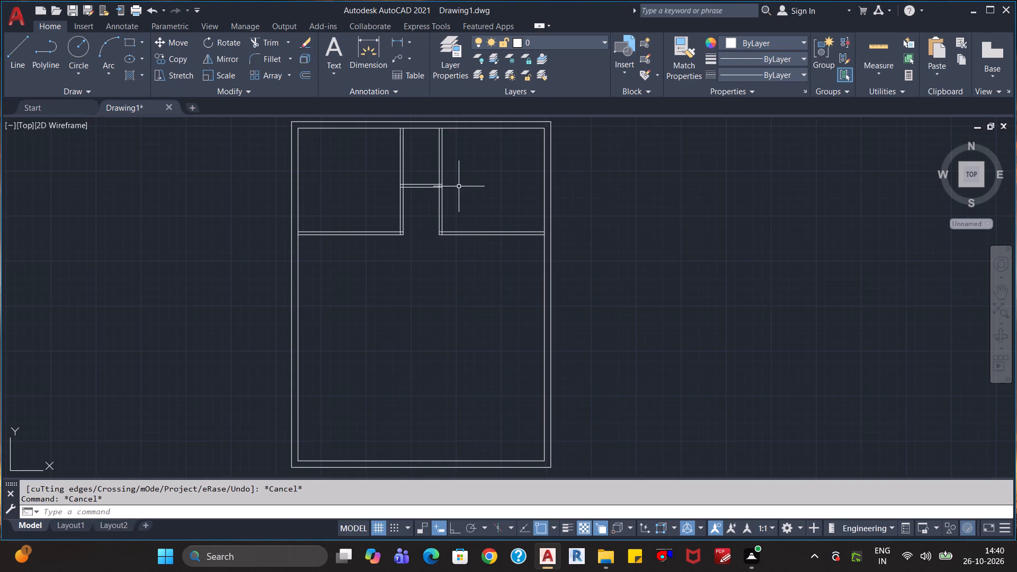
Measure the clear width and depth of the narrow middle room with the quick measure tool.
{"action": "scroll", "coordinate": [459, 186], "scroll_direction": "up", "scroll_amount": 2}
{"action": "middle_click_drag", "start_coordinate": [472, 187], "coordinate": [478, 270]}
{"action": "scroll", "coordinate": [482, 269], "scroll_direction": "down", "scroll_amount": 1}
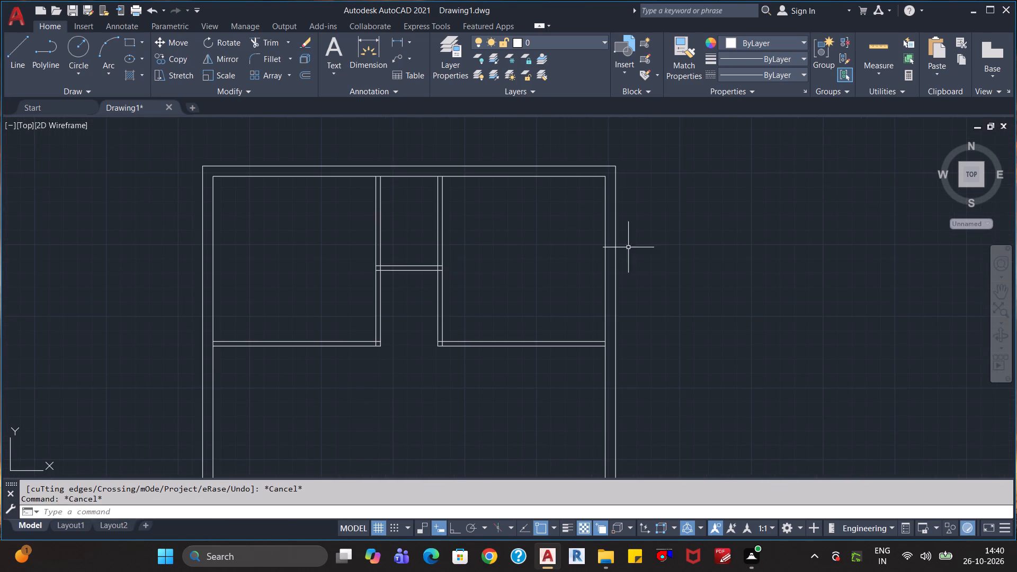
{"action": "left_click", "coordinate": [869, 53]}
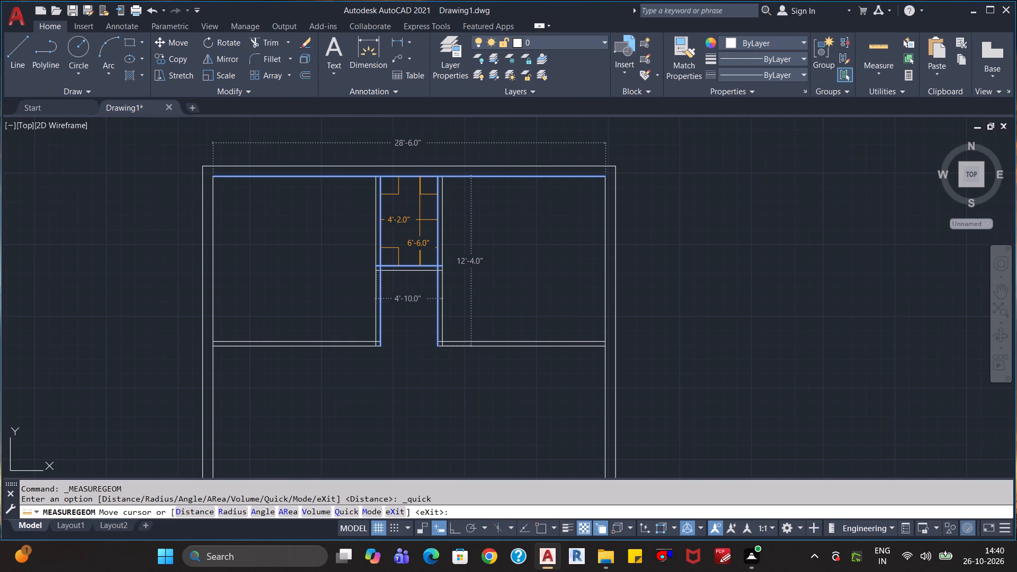
{"action": "key", "text": "Escape"}
{"action": "key", "text": "Escape"}
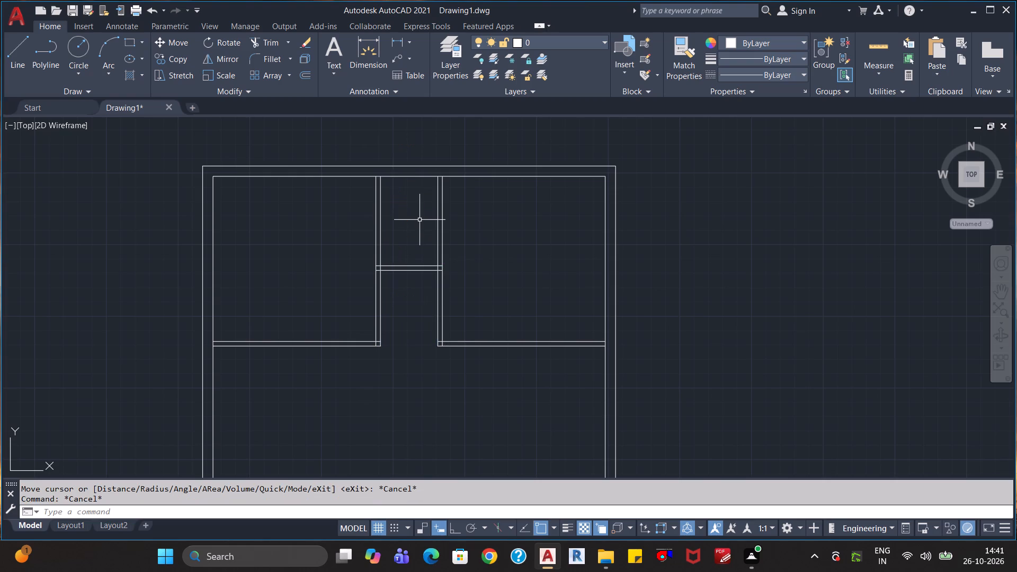
Trim the overlapping lines where the narrow middle room's horizontal partition meets the vertical partitions on both sides.
{"action": "scroll", "coordinate": [413, 231], "scroll_direction": "down", "scroll_amount": 1}
{"action": "scroll", "coordinate": [412, 255], "scroll_direction": "up", "scroll_amount": 2}
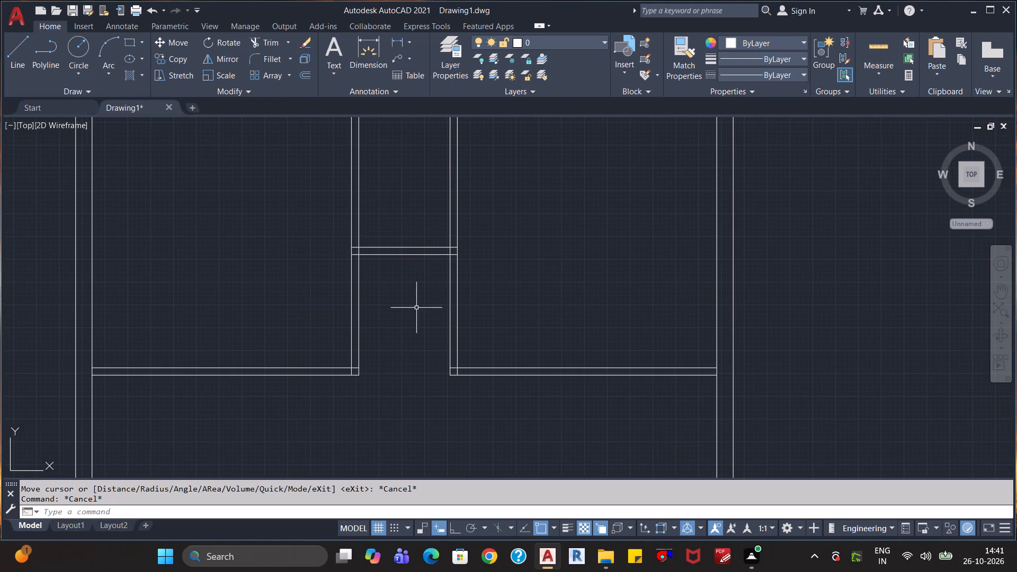
{"action": "type", "text": "tr"}
{"action": "key", "text": "Return"}
{"action": "scroll", "coordinate": [443, 281], "scroll_direction": "up", "scroll_amount": 2}
{"action": "left_click_drag", "start_coordinate": [467, 180], "coordinate": [469, 210]}
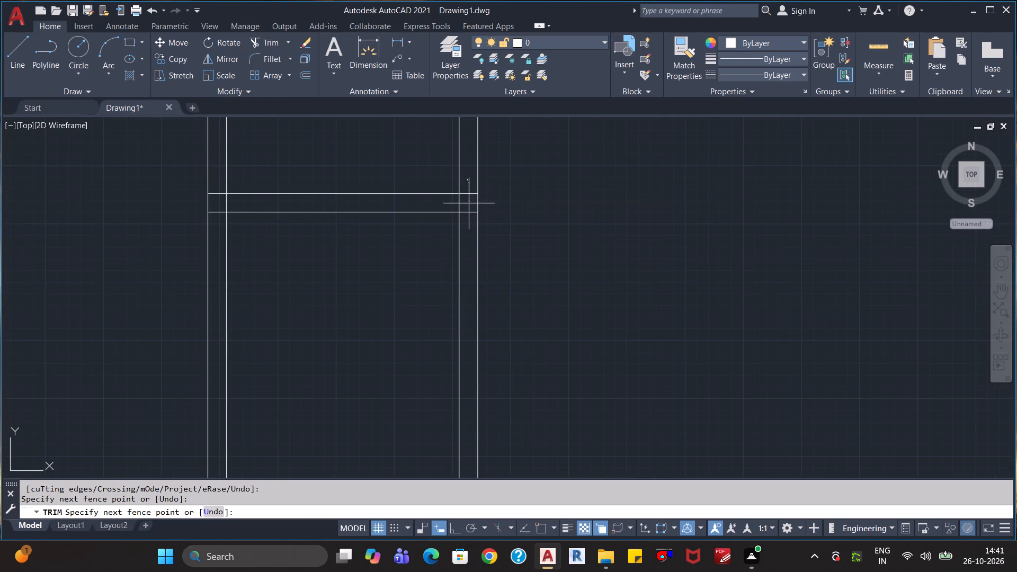
{"action": "left_click_drag", "start_coordinate": [469, 210], "coordinate": [450, 201]}
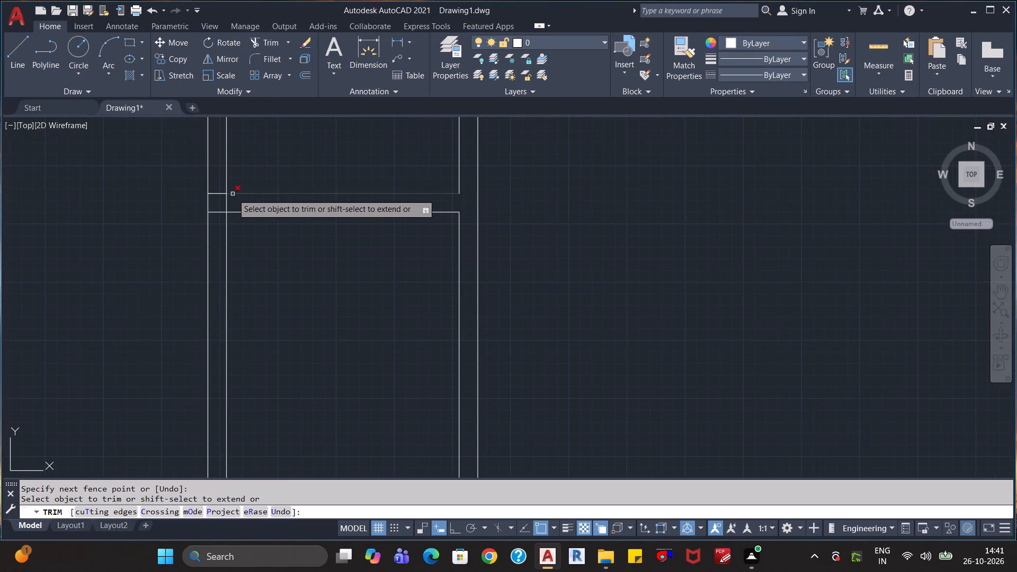
{"action": "left_click_drag", "start_coordinate": [217, 184], "coordinate": [224, 225]}
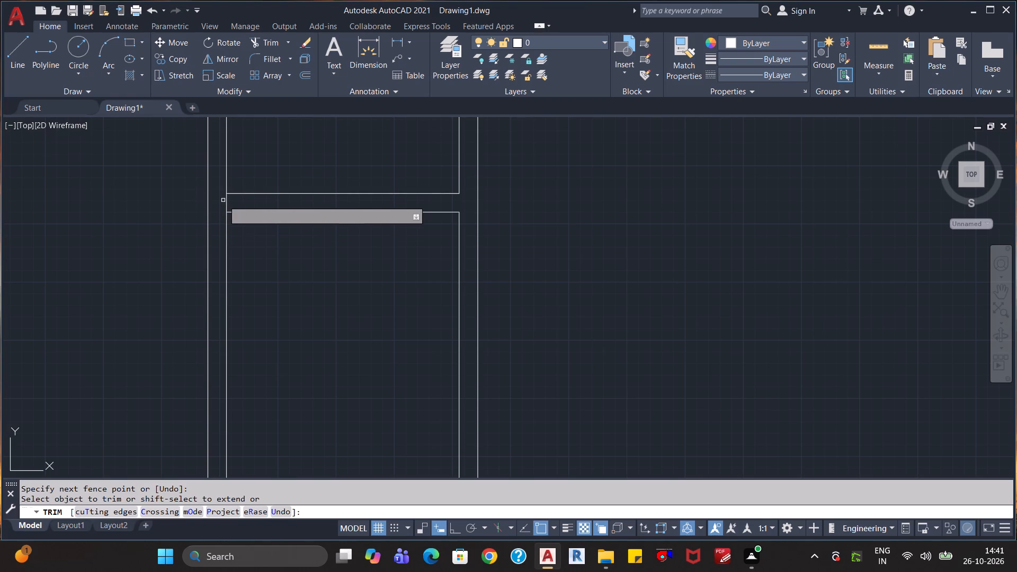
{"action": "left_click", "coordinate": [226, 207]}
Trim the crossing line ends at the inner bottom corners of both side rooms, beside the middle passage.
{"action": "scroll", "coordinate": [347, 244], "scroll_direction": "down", "scroll_amount": 3}
{"action": "scroll", "coordinate": [383, 302], "scroll_direction": "up", "scroll_amount": 4}
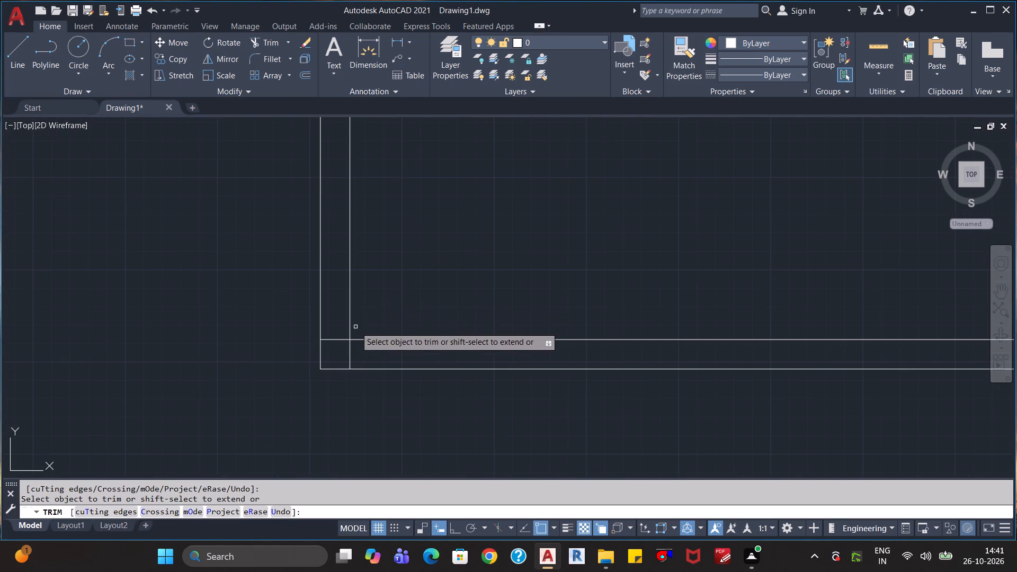
{"action": "left_click_drag", "start_coordinate": [335, 333], "coordinate": [365, 360]}
{"action": "scroll", "coordinate": [552, 386], "scroll_direction": "down", "scroll_amount": 2}
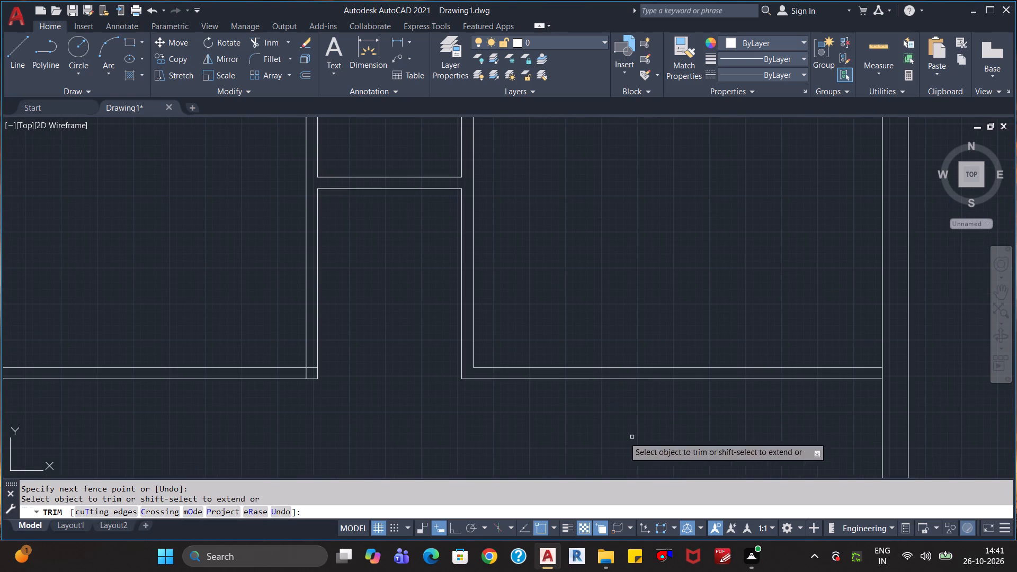
{"action": "scroll", "coordinate": [313, 371], "scroll_direction": "up", "scroll_amount": 3}
{"action": "left_click_drag", "start_coordinate": [310, 348], "coordinate": [272, 379]}
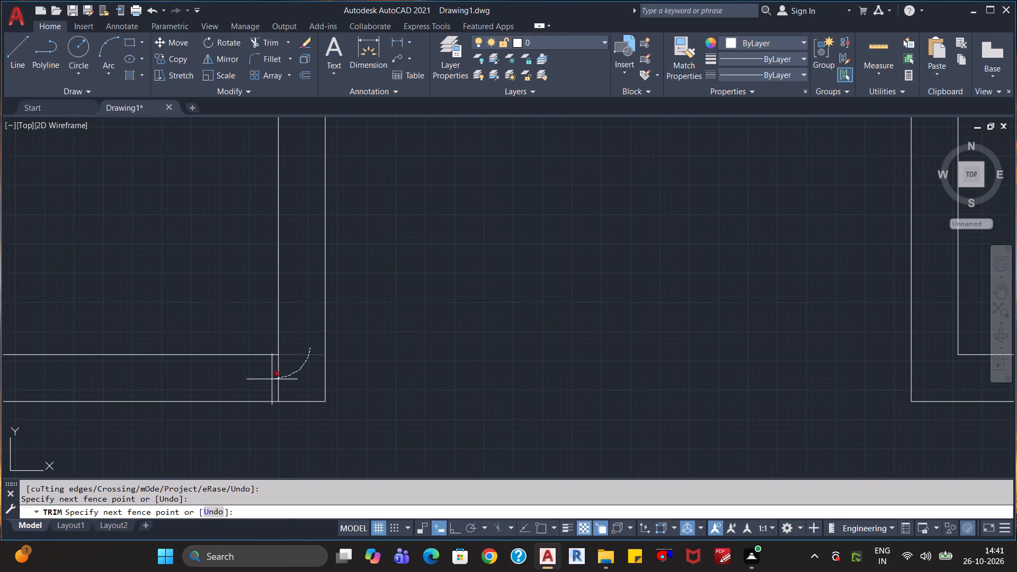
{"action": "left_click_drag", "start_coordinate": [272, 379], "coordinate": [267, 380]}
Trim the right and left outer walls' inner lines between the two lines of the side rooms' bottom partitions.
{"action": "scroll", "coordinate": [583, 448], "scroll_direction": "down", "scroll_amount": 1}
{"action": "middle_click_drag", "start_coordinate": [662, 426], "coordinate": [430, 399]}
{"action": "scroll", "coordinate": [423, 397], "scroll_direction": "down", "scroll_amount": 2}
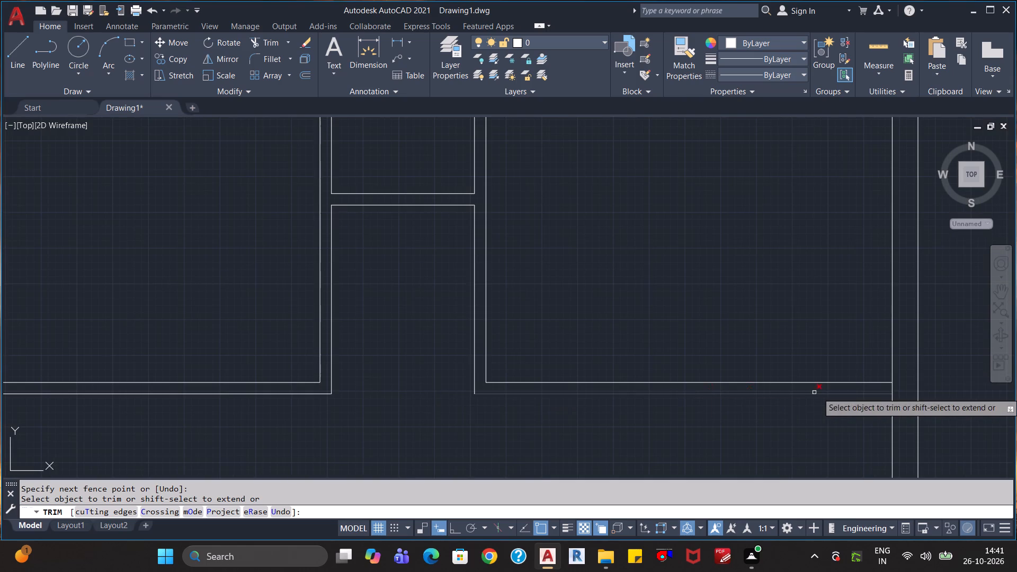
{"action": "scroll", "coordinate": [905, 383], "scroll_direction": "up", "scroll_amount": 3}
{"action": "left_click", "coordinate": [849, 403]}
{"action": "scroll", "coordinate": [832, 416], "scroll_direction": "down", "scroll_amount": 3}
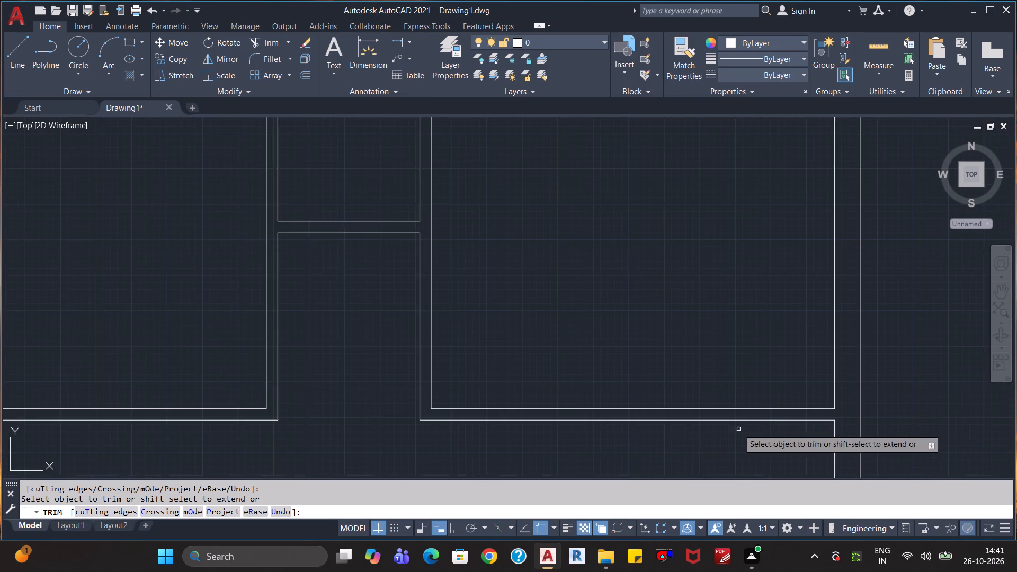
{"action": "scroll", "coordinate": [580, 429], "scroll_direction": "down", "scroll_amount": 4}
{"action": "scroll", "coordinate": [467, 430], "scroll_direction": "up", "scroll_amount": 8}
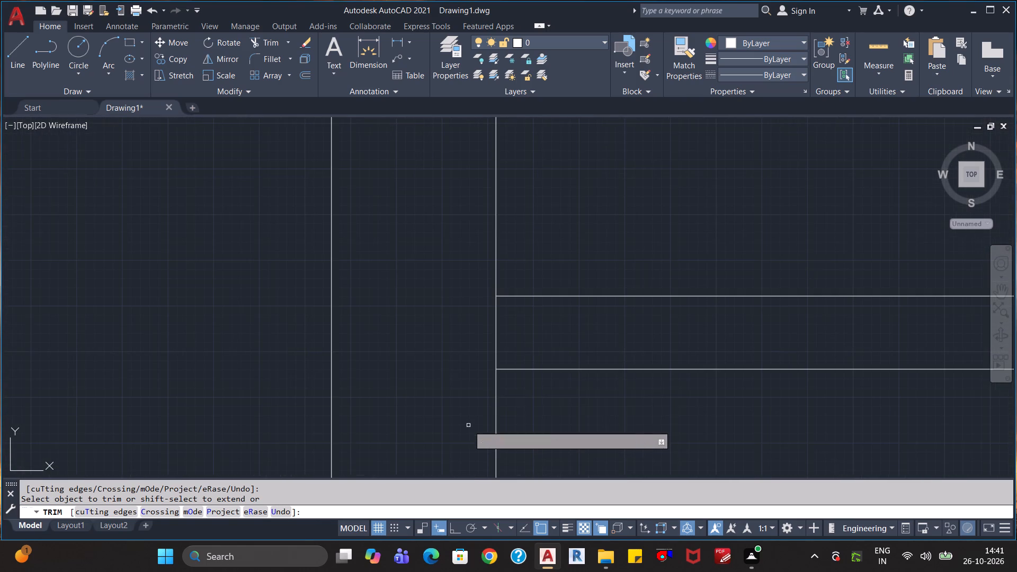
{"action": "left_click", "coordinate": [496, 346]}
{"action": "scroll", "coordinate": [533, 385], "scroll_direction": "down", "scroll_amount": 4}
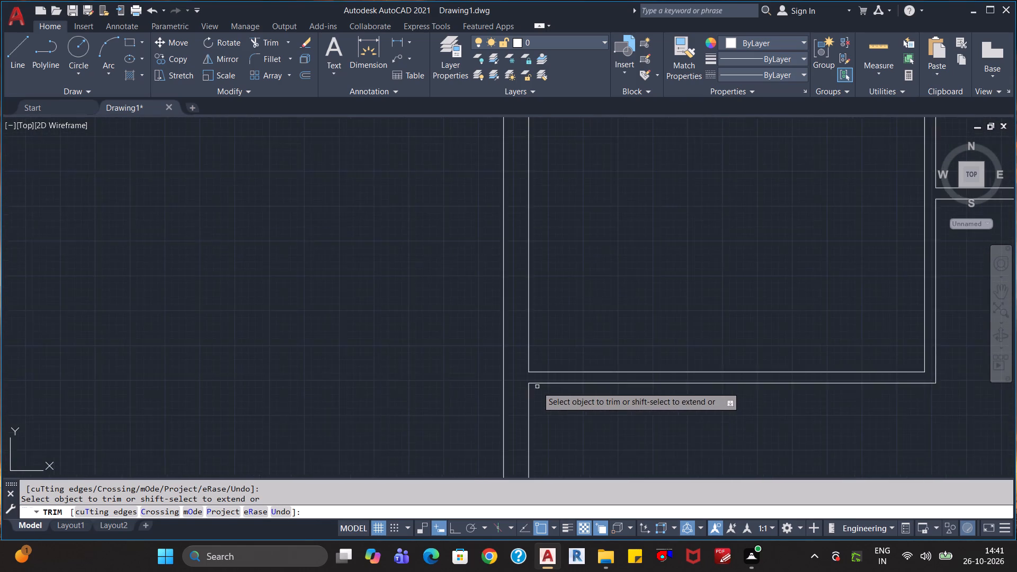
{"action": "scroll", "coordinate": [537, 387], "scroll_direction": "down", "scroll_amount": 5}
{"action": "scroll", "coordinate": [724, 382], "scroll_direction": "up", "scroll_amount": 2}
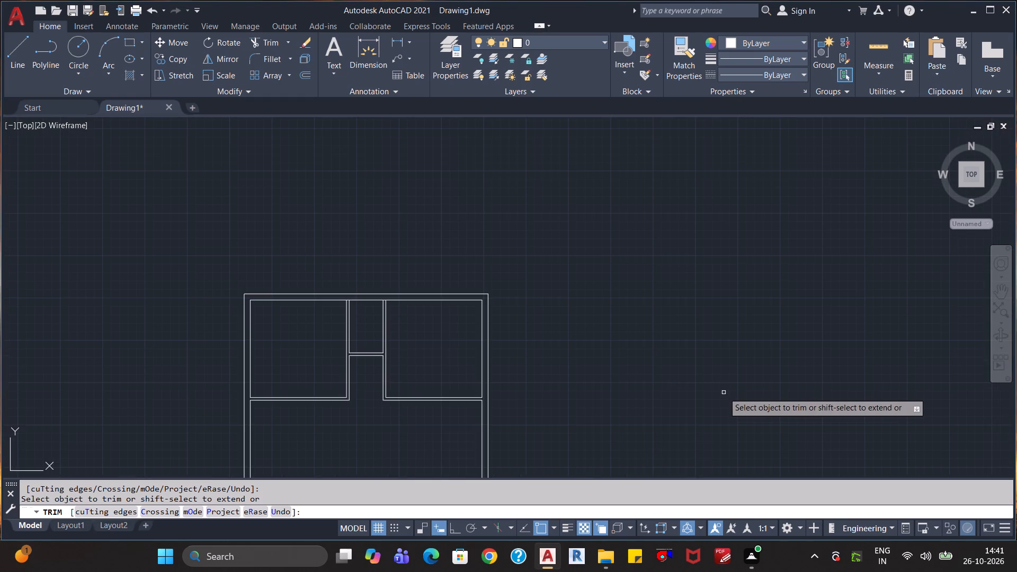
{"action": "middle_click_drag", "start_coordinate": [724, 392], "coordinate": [747, 319]}
{"action": "key", "text": "Escape"}
{"action": "key", "text": "Escape"}
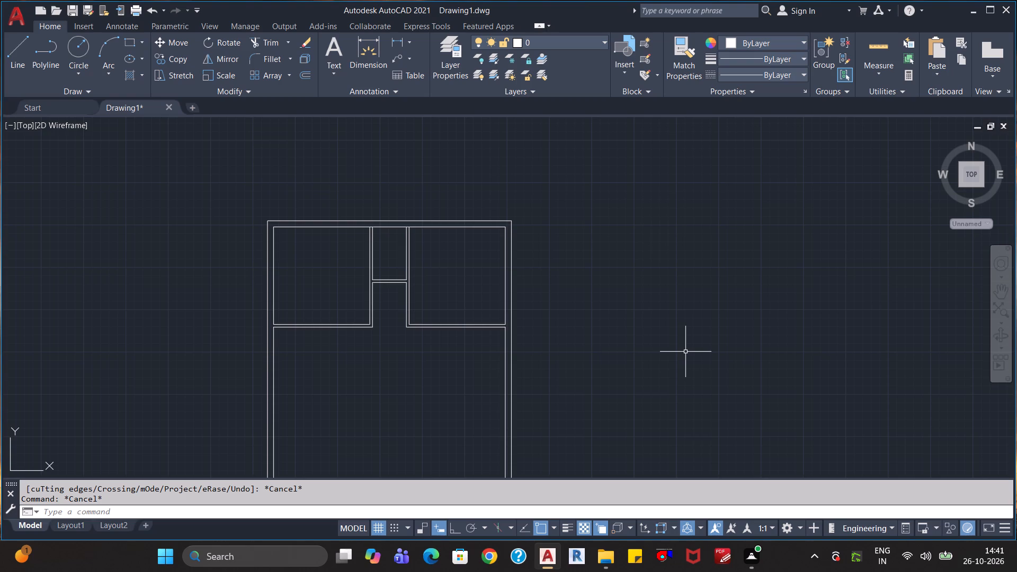
Offset the right wall's inner line below the right room 6'6" left, and that new line 4" further left.
{"action": "key", "text": "o"}
{"action": "key", "text": "Return"}
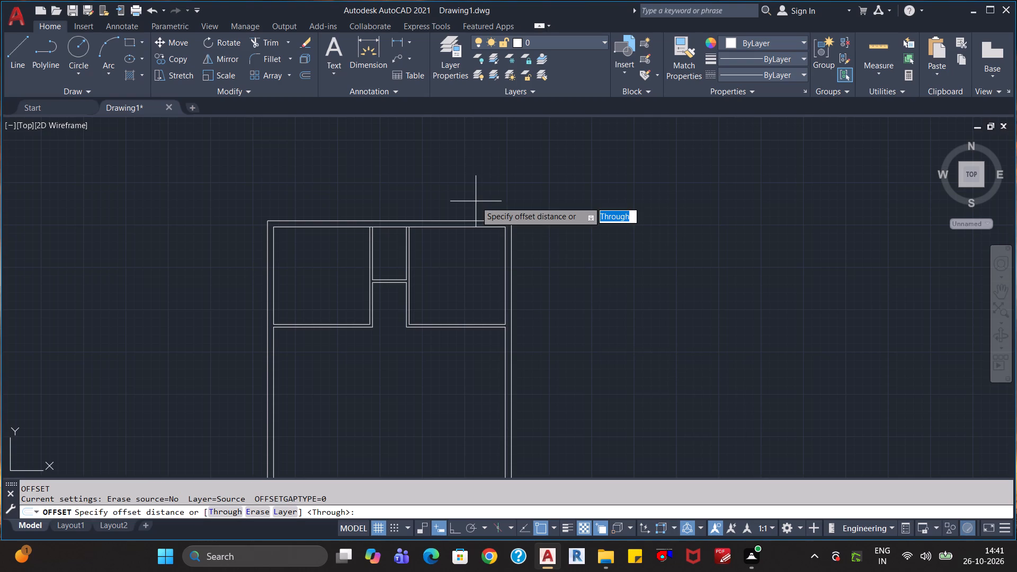
{"action": "type", "text": "6'"}
{"action": "type", "text": "6\""}
{"action": "key", "text": "Return"}
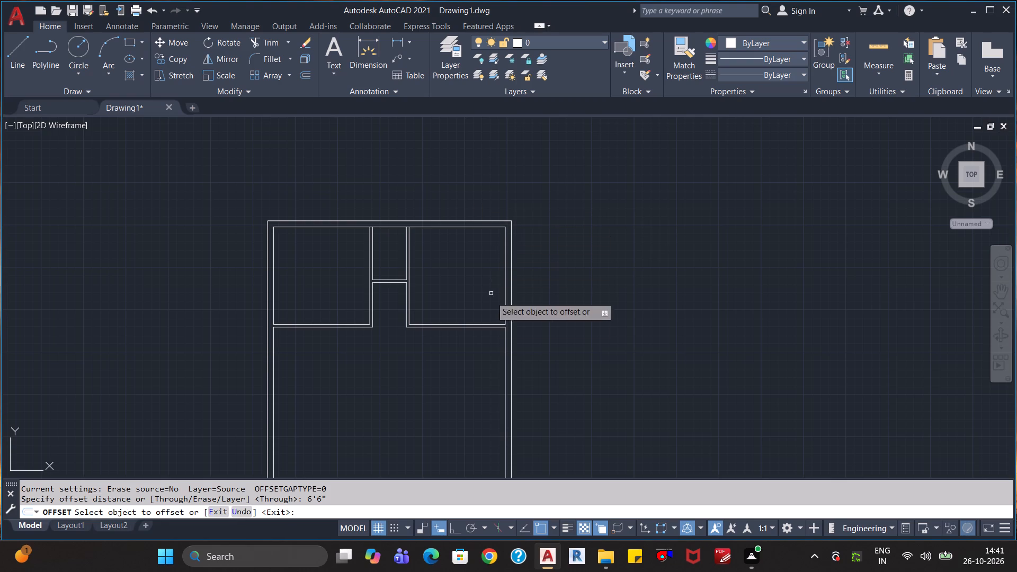
{"action": "left_click", "coordinate": [507, 358]}
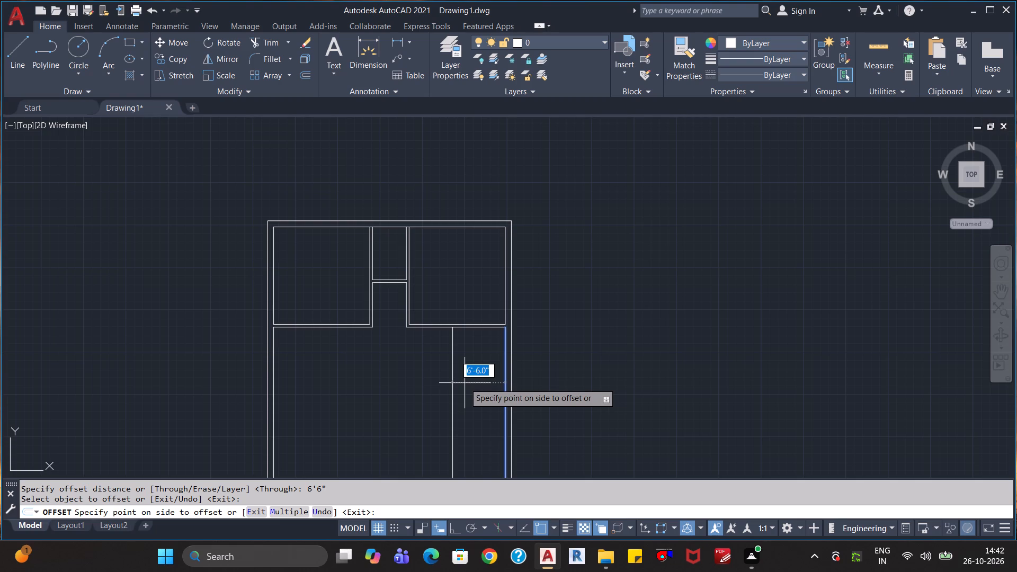
{"action": "left_click", "coordinate": [472, 396]}
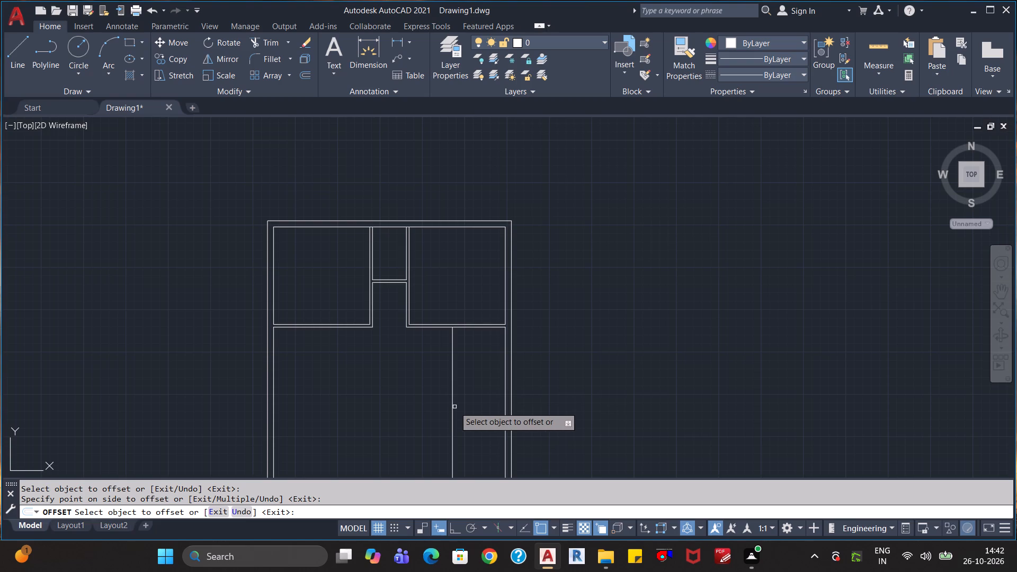
{"action": "left_click", "coordinate": [451, 408]}
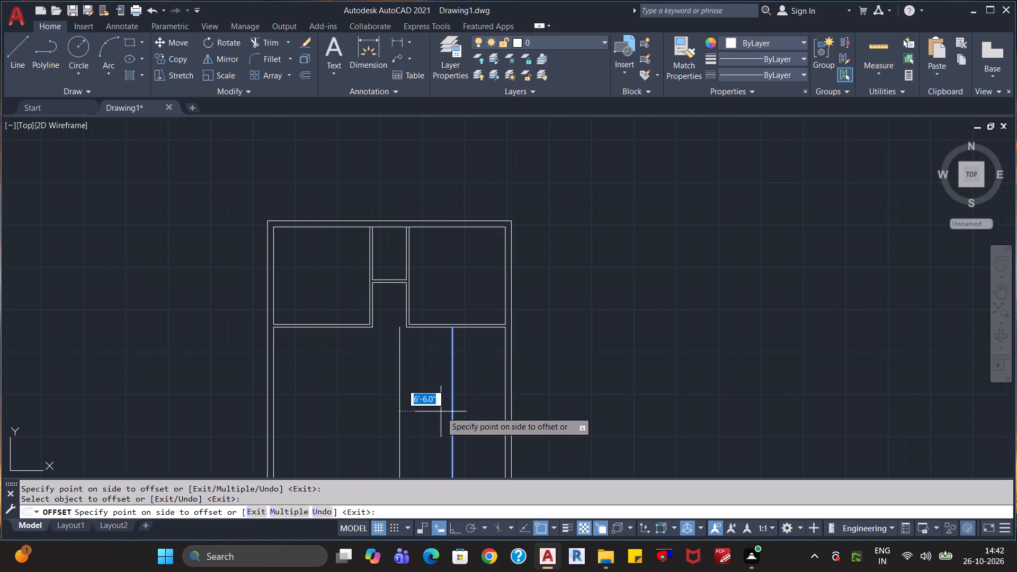
{"action": "type", "text": "4\""}
{"action": "key", "text": "Return"}
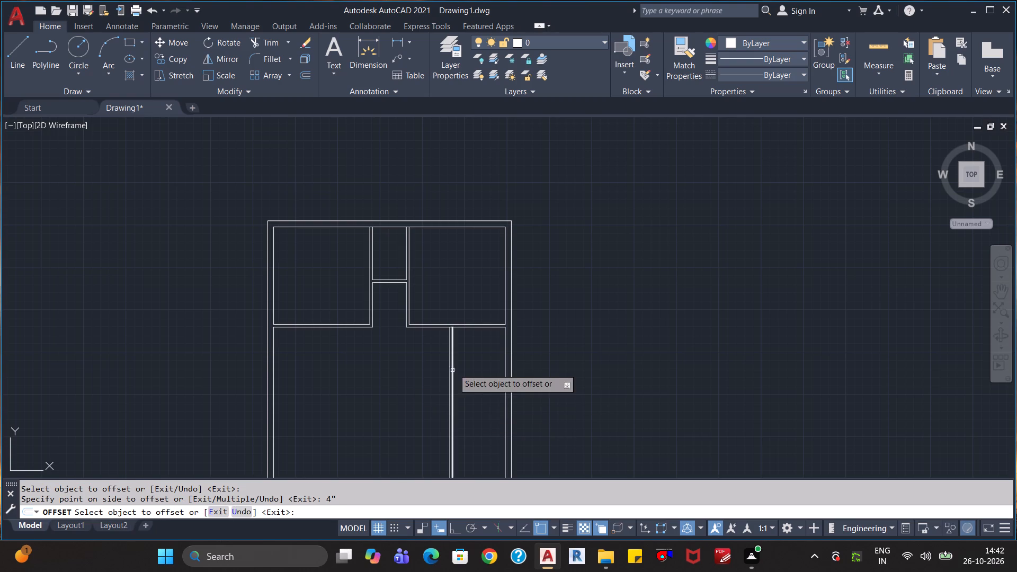
Offset the lower line of the right room's bottom partition 12'6" down, and that new line 4" further down.
{"action": "left_click", "coordinate": [485, 328]}
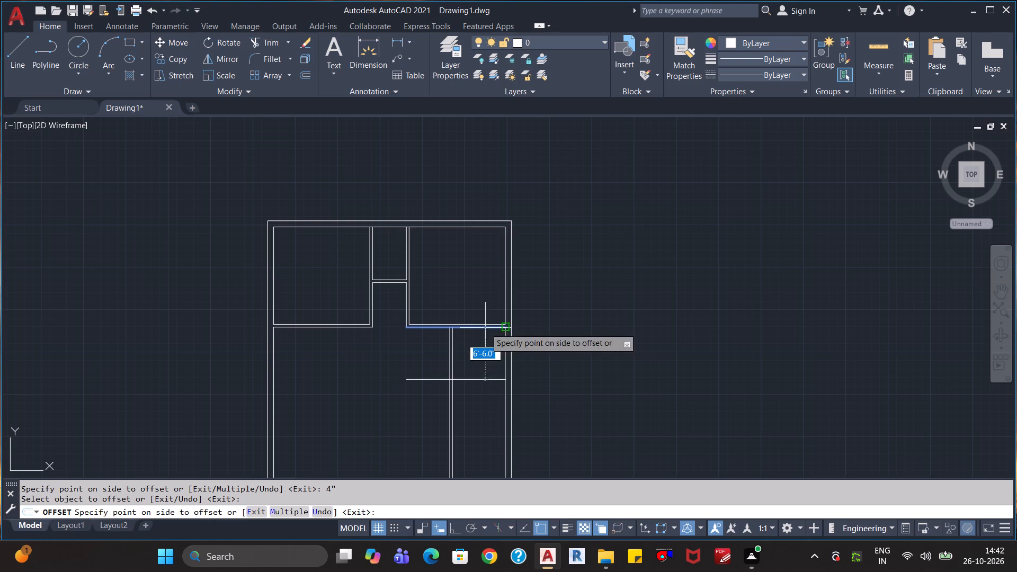
{"action": "type", "text": "12'6\""}
{"action": "key", "text": "Return"}
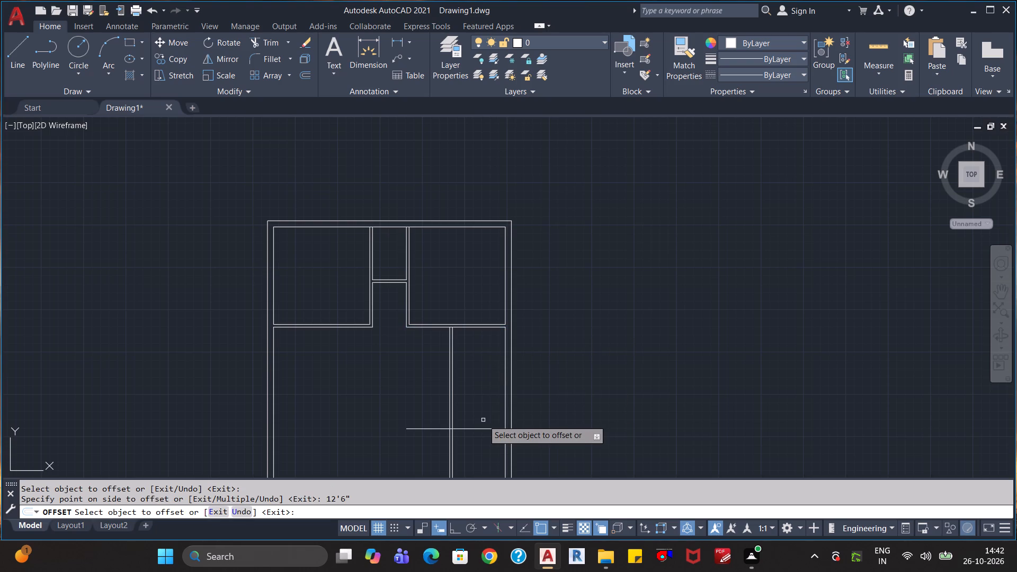
{"action": "left_click", "coordinate": [475, 429]}
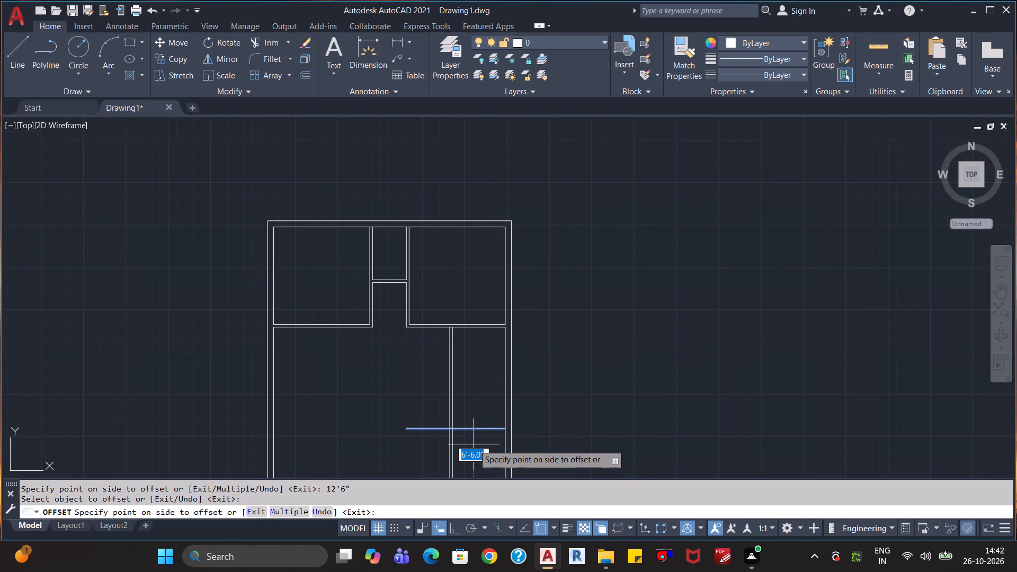
{"action": "key", "text": "4"}
{"action": "key", "text": "shift+quotedbl"}
{"action": "key", "text": "Return"}
{"action": "key", "text": "Escape"}
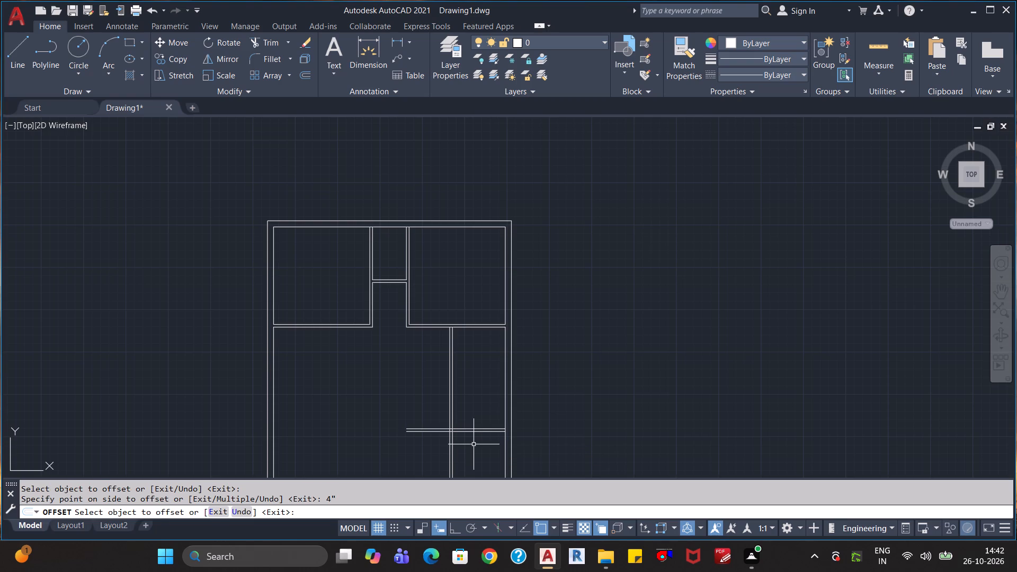
{"action": "key", "text": "Escape"}
Trim the new lower-right room's excess partition lines, its bottom-left corner overlaps, and the right wall's inner line within the bottom partition.
{"action": "type", "text": "tr"}
{"action": "key", "text": "Return"}
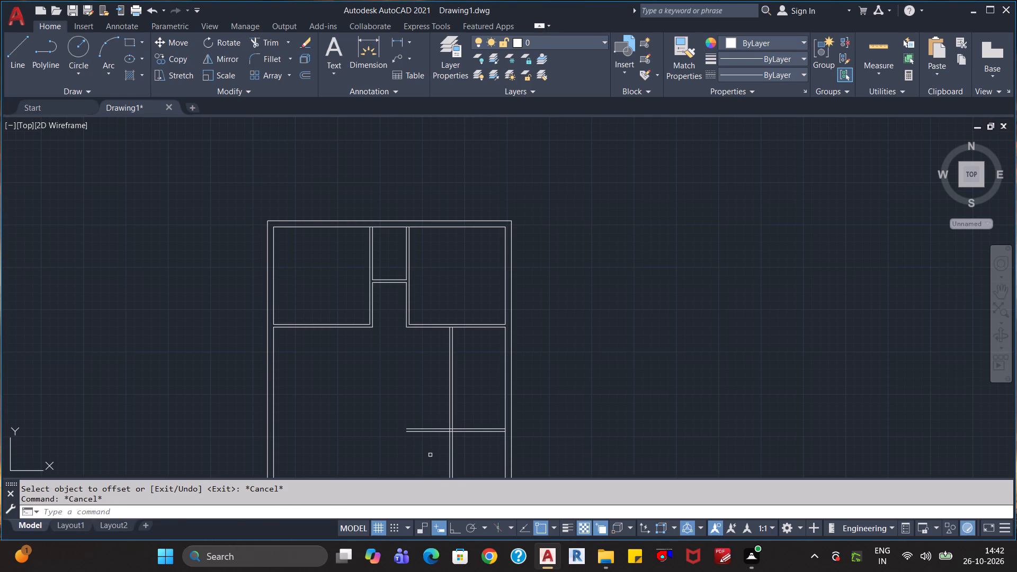
{"action": "left_click", "coordinate": [433, 414]}
{"action": "left_click", "coordinate": [462, 459]}
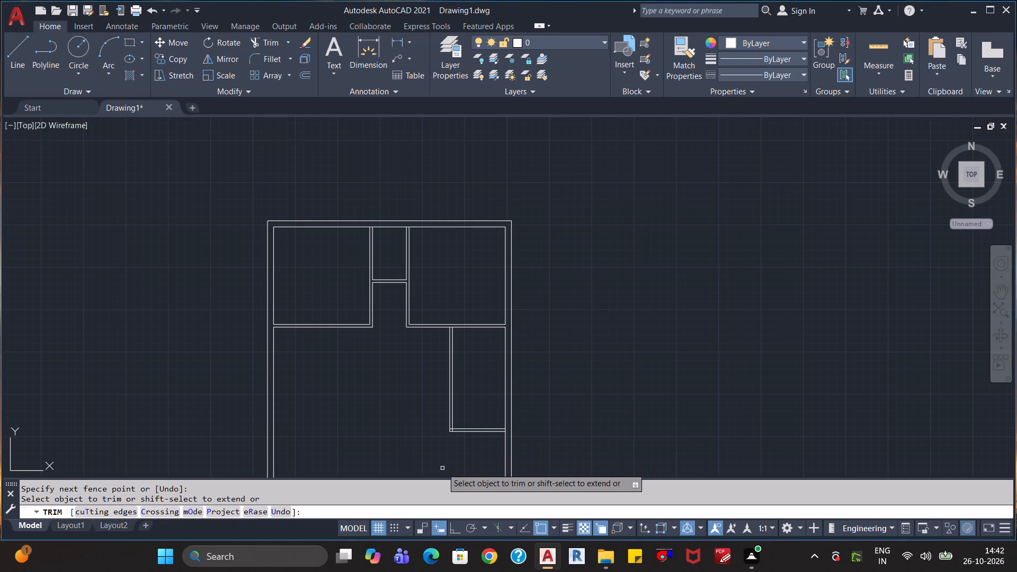
{"action": "scroll", "coordinate": [441, 450], "scroll_direction": "up", "scroll_amount": 3}
{"action": "left_click", "coordinate": [477, 365]}
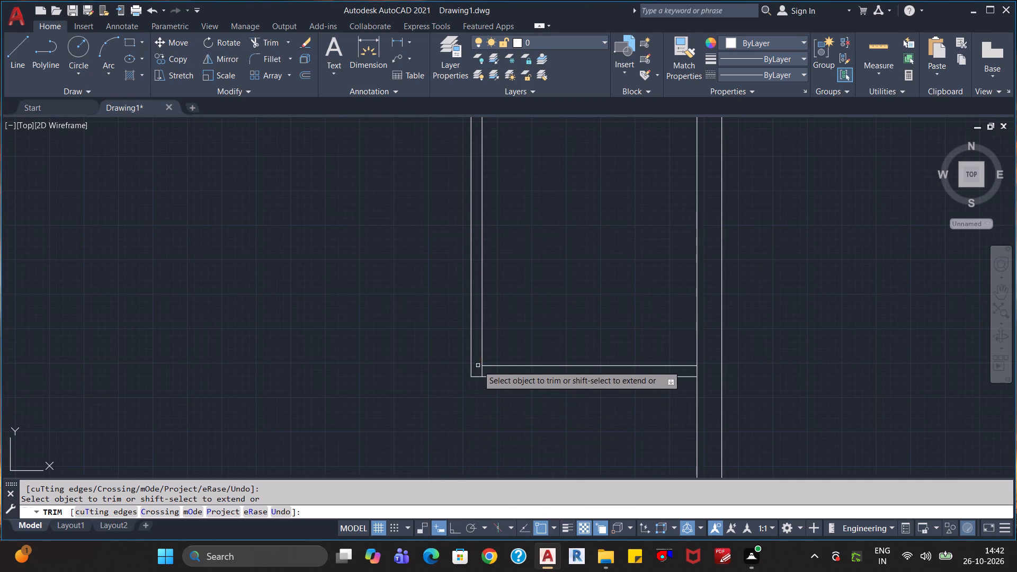
{"action": "left_click", "coordinate": [483, 371]}
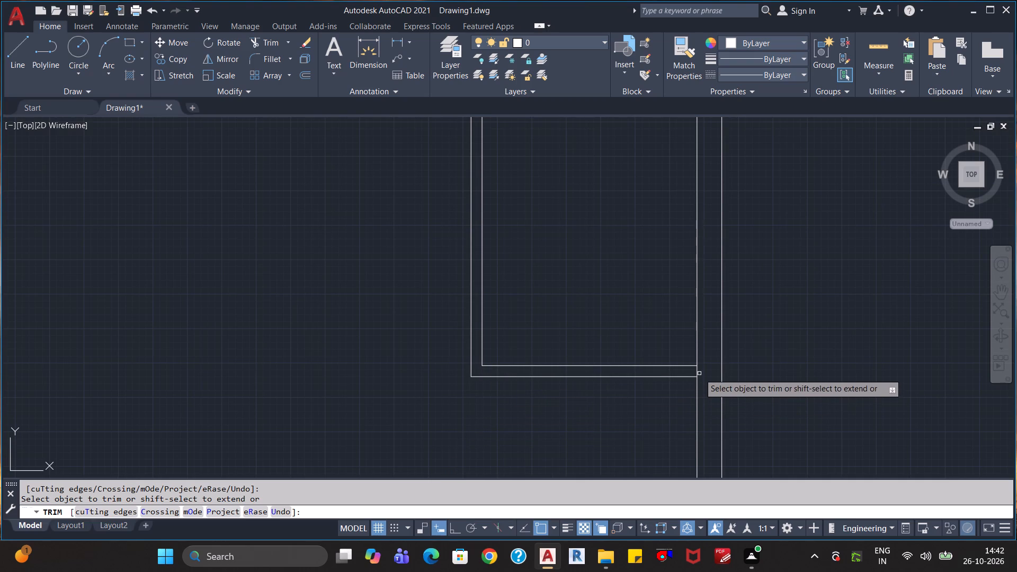
{"action": "left_click", "coordinate": [696, 372]}
{"action": "key", "text": "Escape"}
{"action": "scroll", "coordinate": [578, 430], "scroll_direction": "down", "scroll_amount": 2}
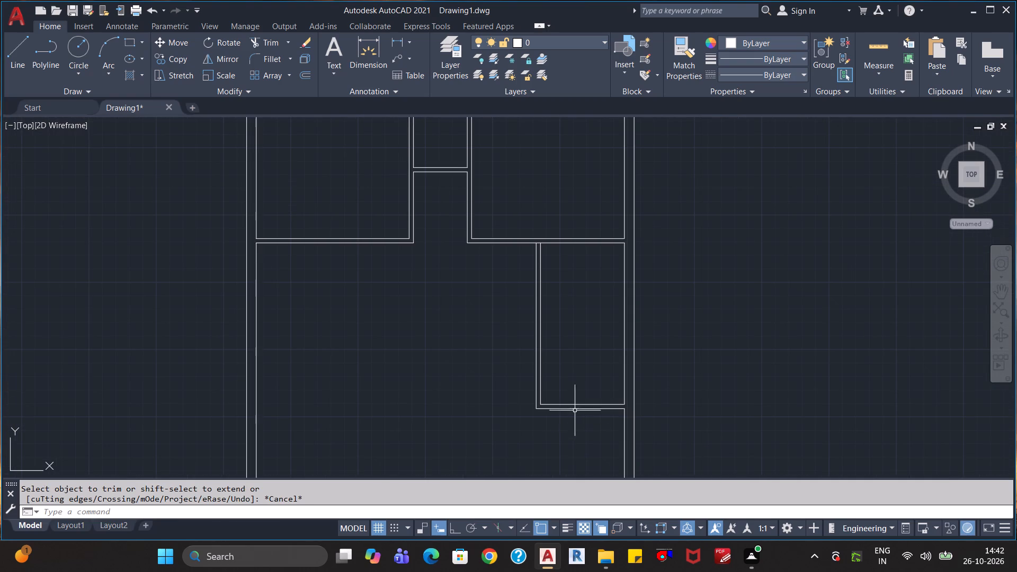
Trim the horizontal line between the new vertical partition's two lines where it meets the upper right room's bottom partition.
{"action": "scroll", "coordinate": [551, 263], "scroll_direction": "up", "scroll_amount": 3}
{"action": "type", "text": "tr"}
{"action": "key", "text": "Return"}
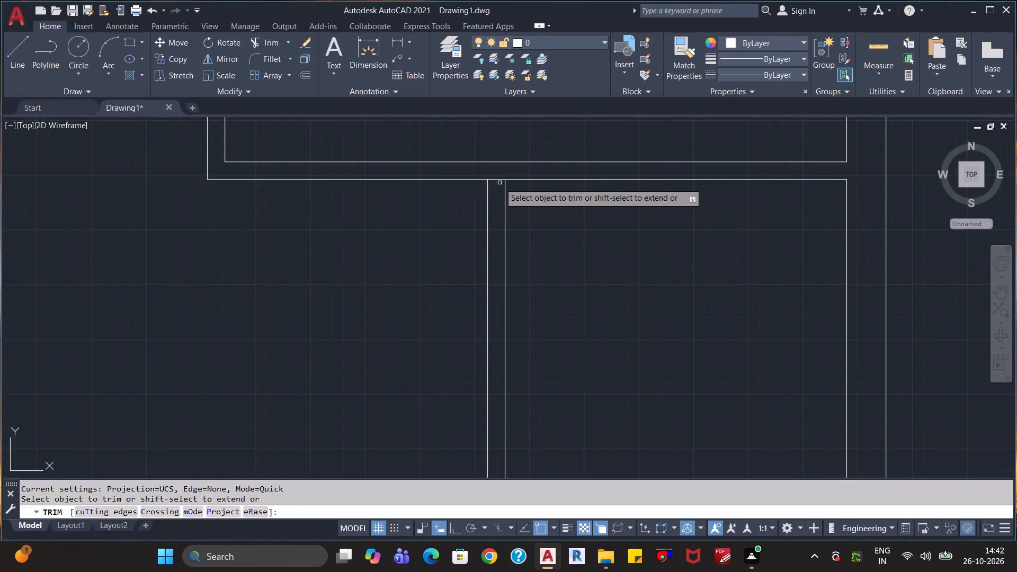
{"action": "left_click", "coordinate": [496, 181]}
{"action": "key", "text": "Escape"}
{"action": "key", "text": "Escape"}
{"action": "scroll", "coordinate": [645, 302], "scroll_direction": "down", "scroll_amount": 2}
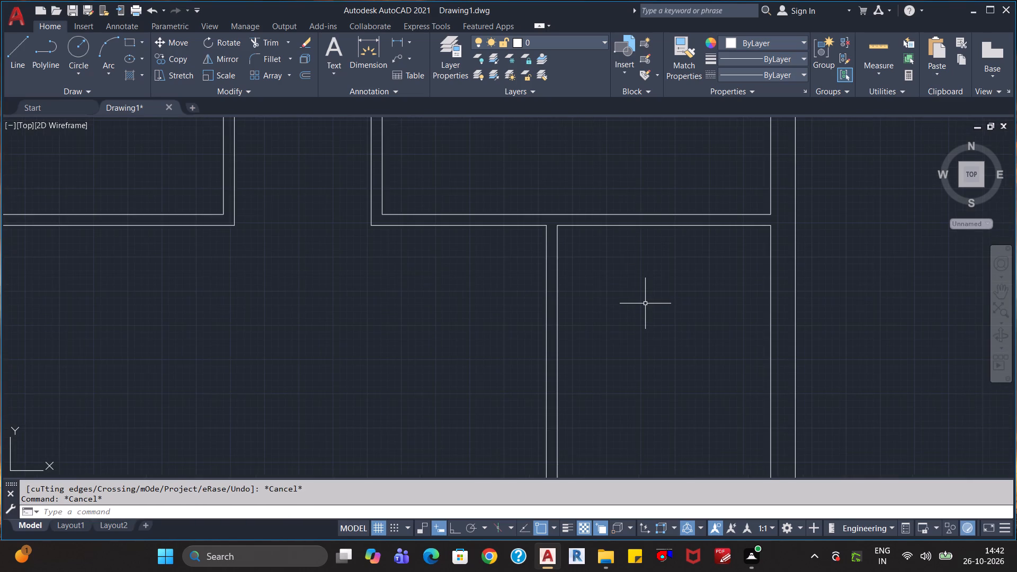
{"action": "scroll", "coordinate": [645, 303], "scroll_direction": "down", "scroll_amount": 2}
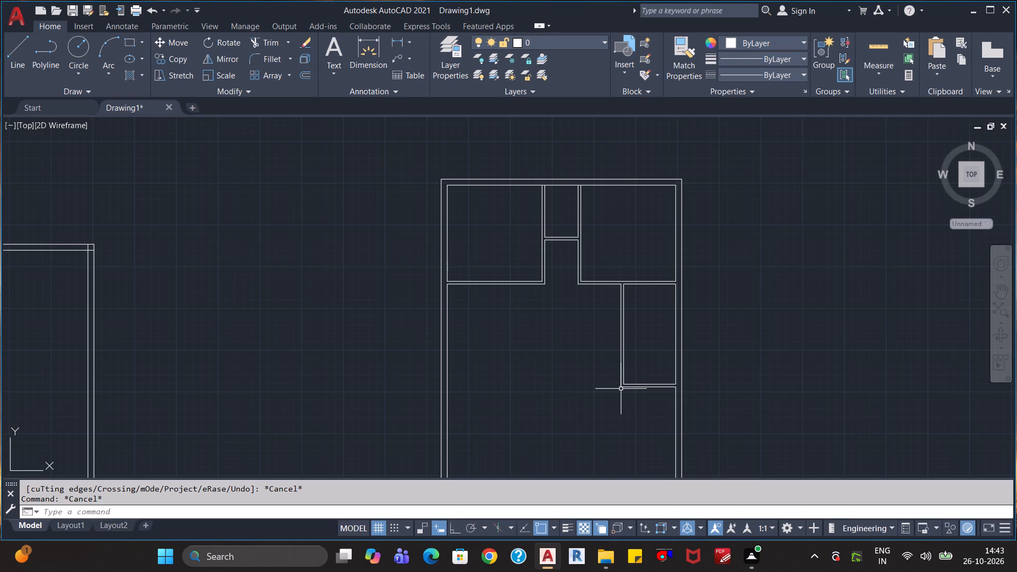
{"action": "scroll", "coordinate": [534, 328], "scroll_direction": "up", "scroll_amount": 1}
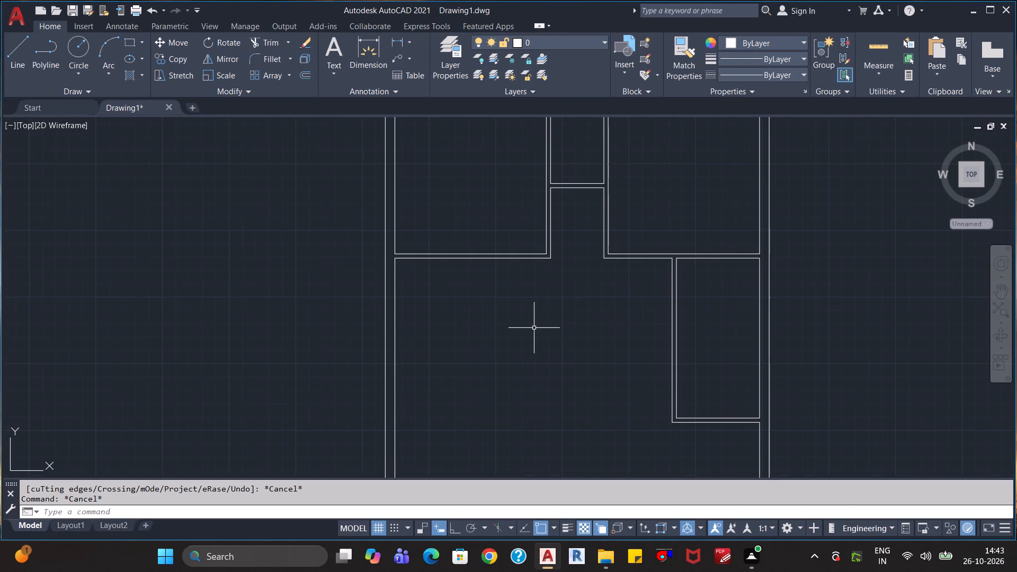
Offset the upper-left room's right inner wall line 3' left, and that new line 4" further left.
{"action": "key", "text": "o"}
{"action": "key", "text": "Return"}
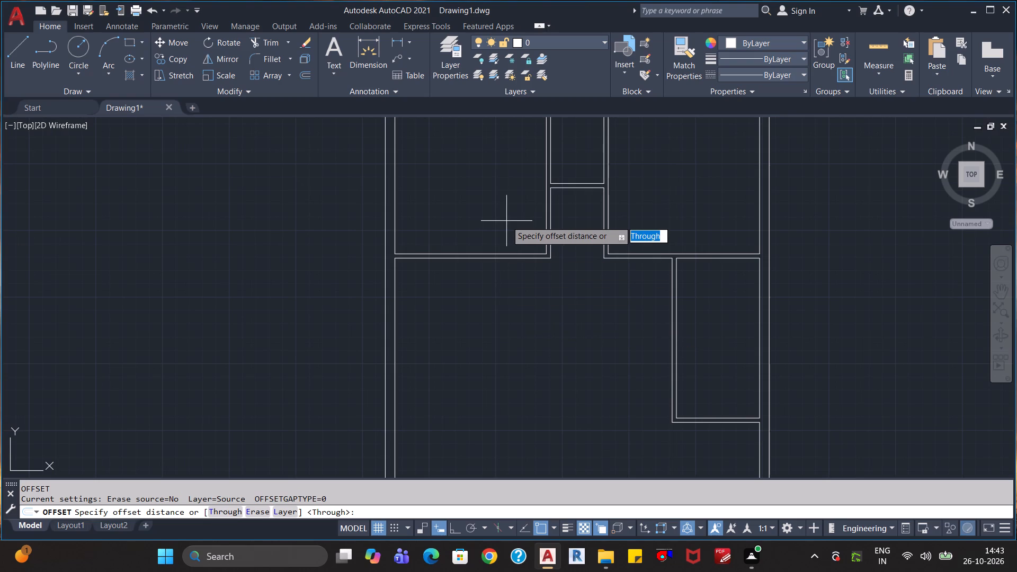
{"action": "type", "text": "3'"}
{"action": "key", "text": "Return"}
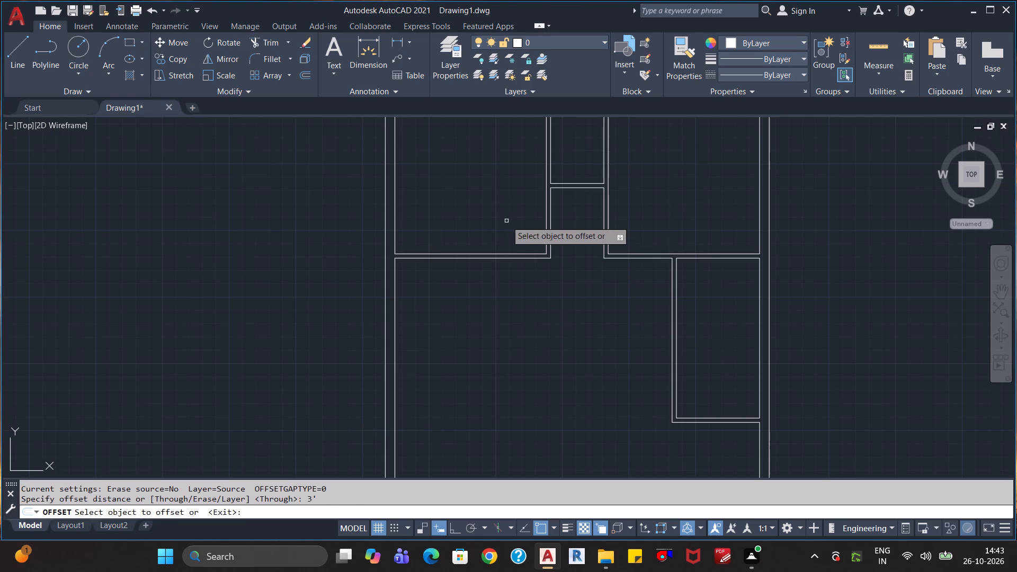
{"action": "left_click", "coordinate": [547, 215]}
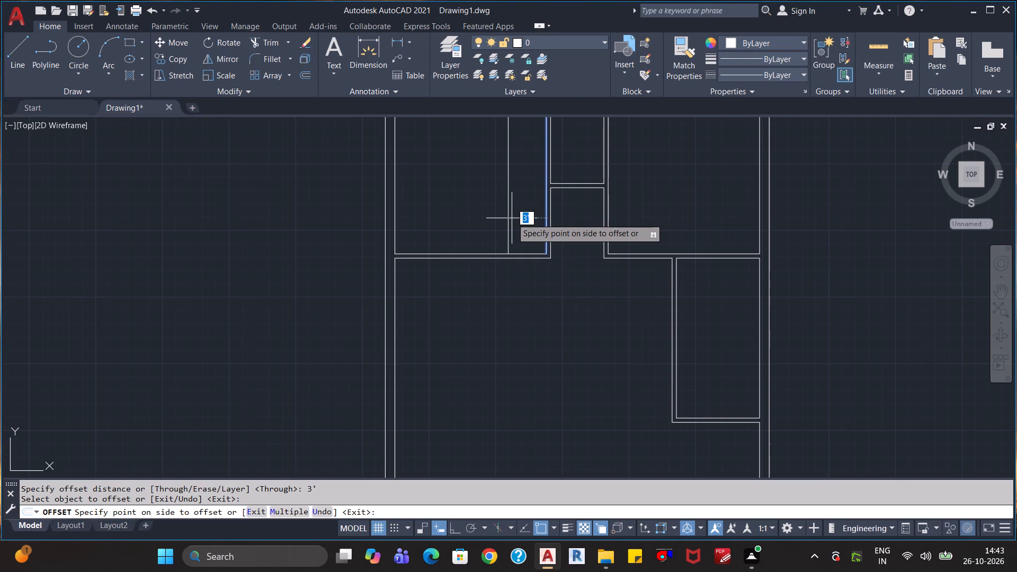
{"action": "left_click", "coordinate": [512, 218]}
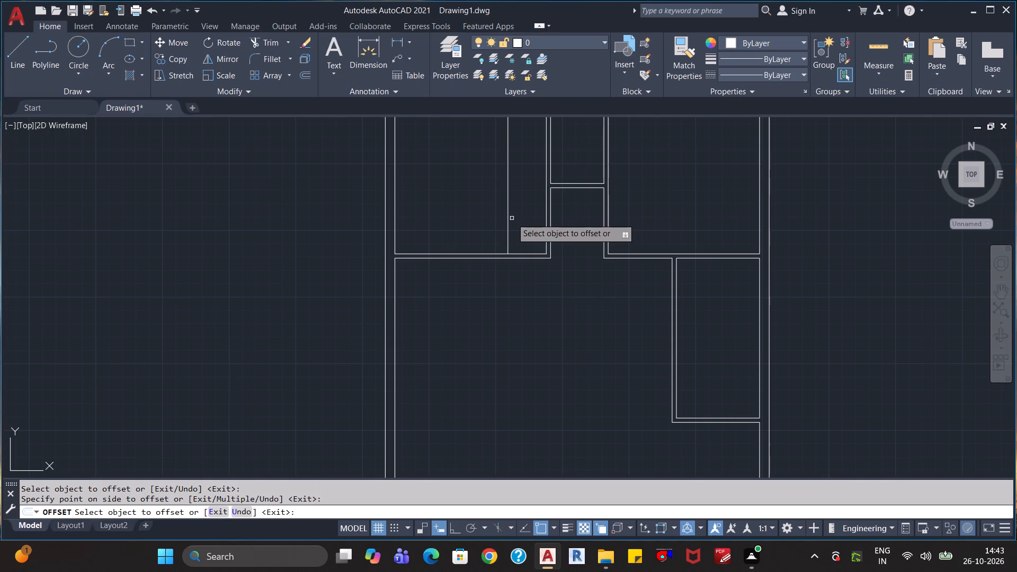
{"action": "left_click", "coordinate": [509, 226]}
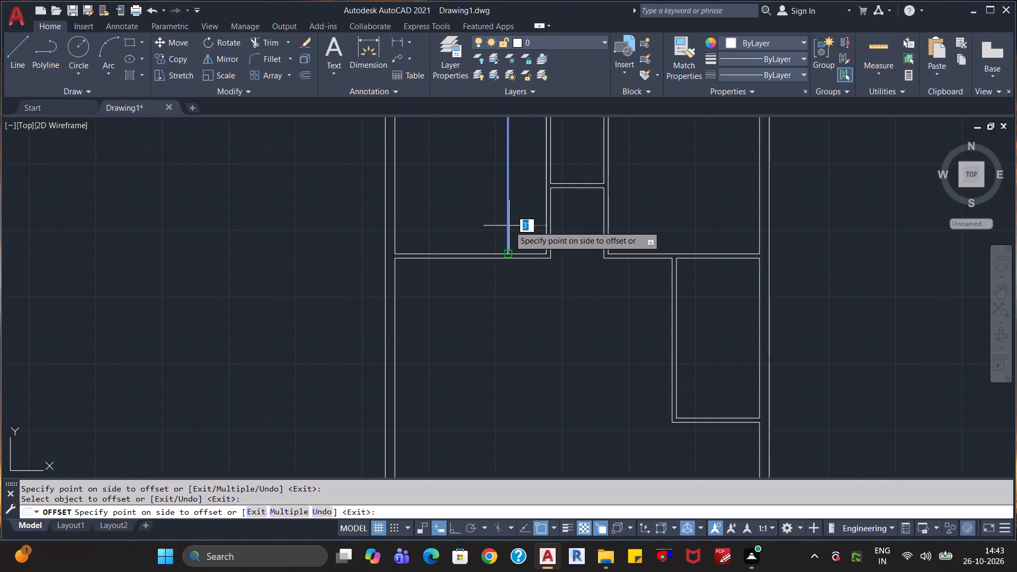
{"action": "type", "text": "4\""}
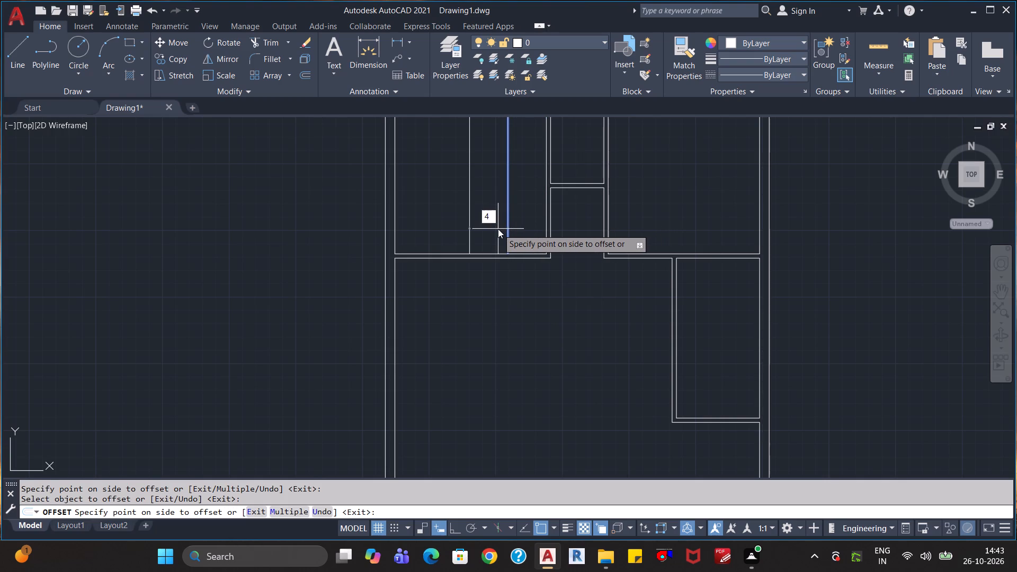
{"action": "key", "text": "Return"}
{"action": "key", "text": "Escape"}
{"action": "key", "text": "Escape"}
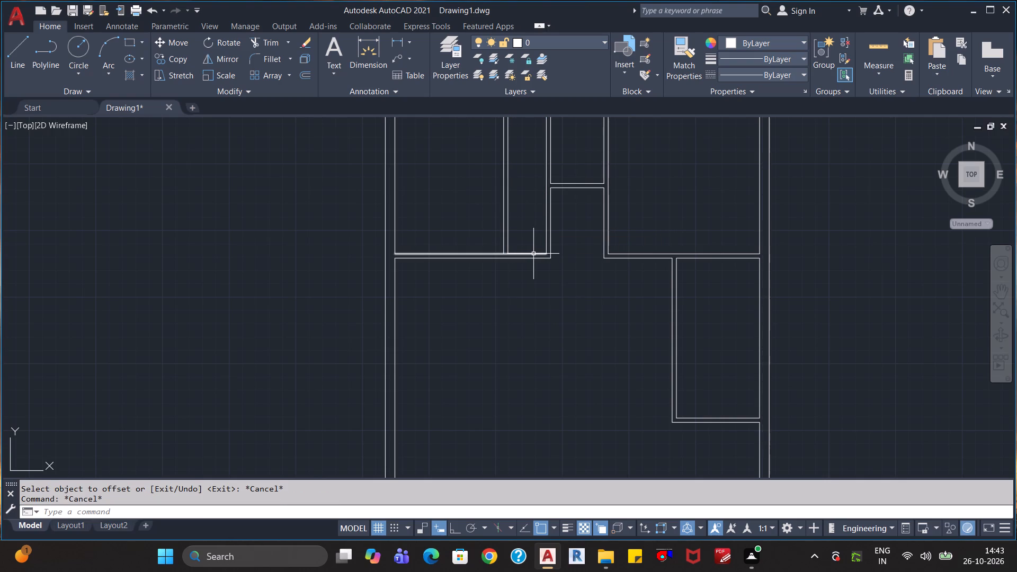
Extend the two new vertical lines down to the lower line of the upper-left room's bottom partition.
{"action": "type", "text": "ex"}
{"action": "key", "text": "Return"}
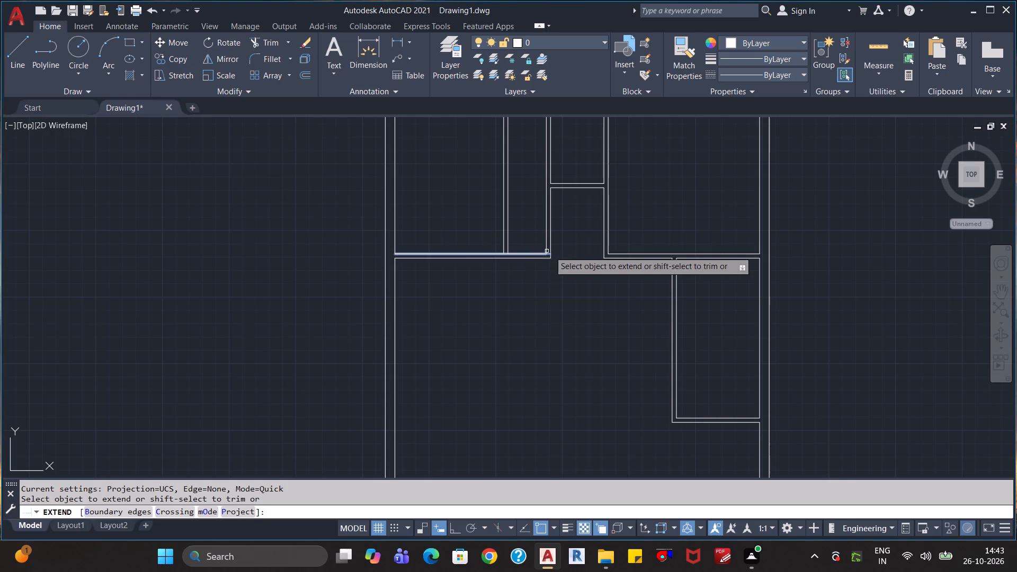
{"action": "left_click", "coordinate": [527, 224]}
{"action": "left_click", "coordinate": [487, 225]}
{"action": "key", "text": "Escape"}
{"action": "key", "text": "Escape"}
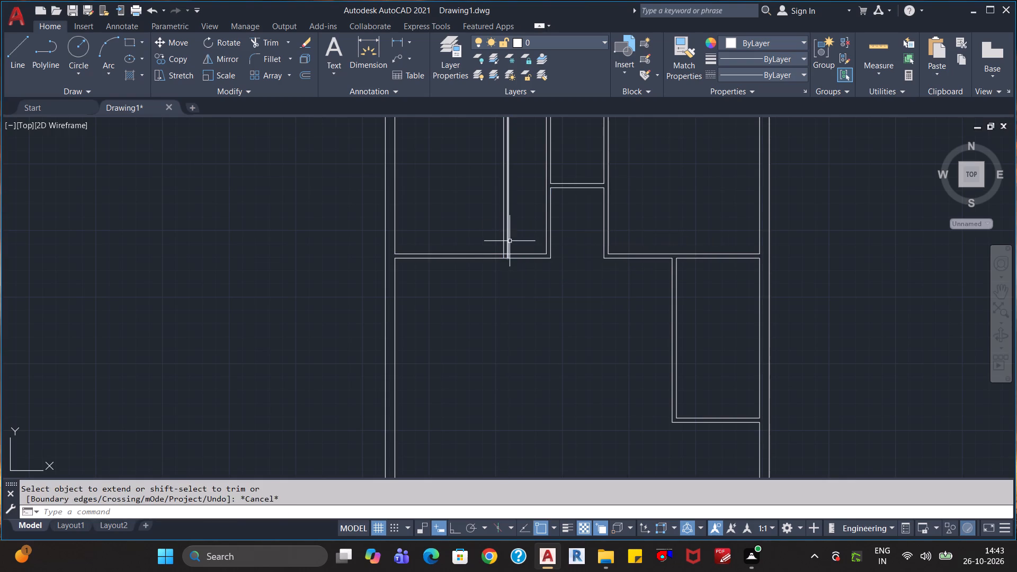
Offset the upper line of the upper-left room's bottom partition 6" up, and that new line 4" further up.
{"action": "scroll", "coordinate": [557, 274], "scroll_direction": "up", "scroll_amount": 2}
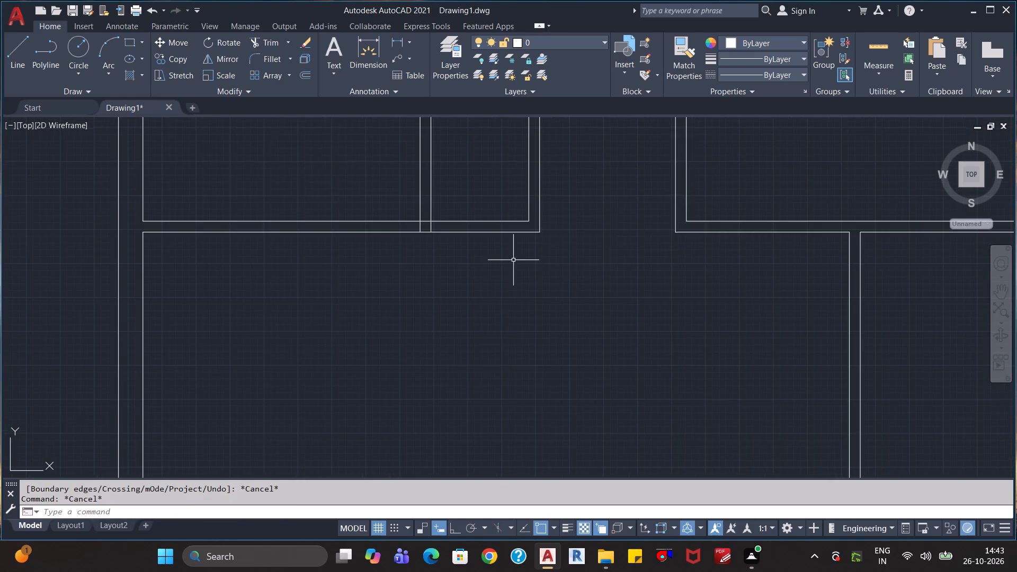
{"action": "middle_click_drag", "start_coordinate": [513, 259], "coordinate": [525, 343]}
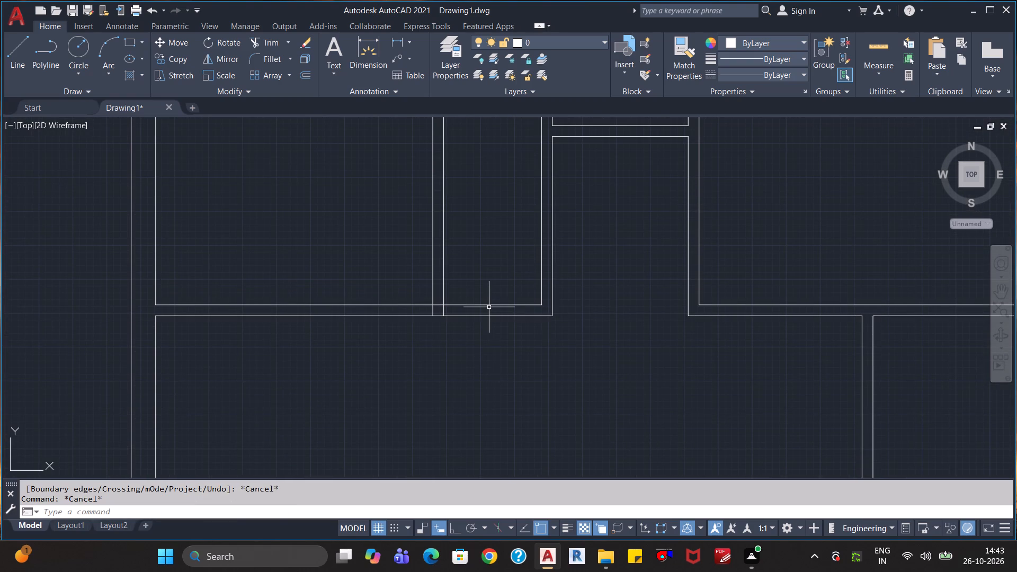
{"action": "key", "text": "o"}
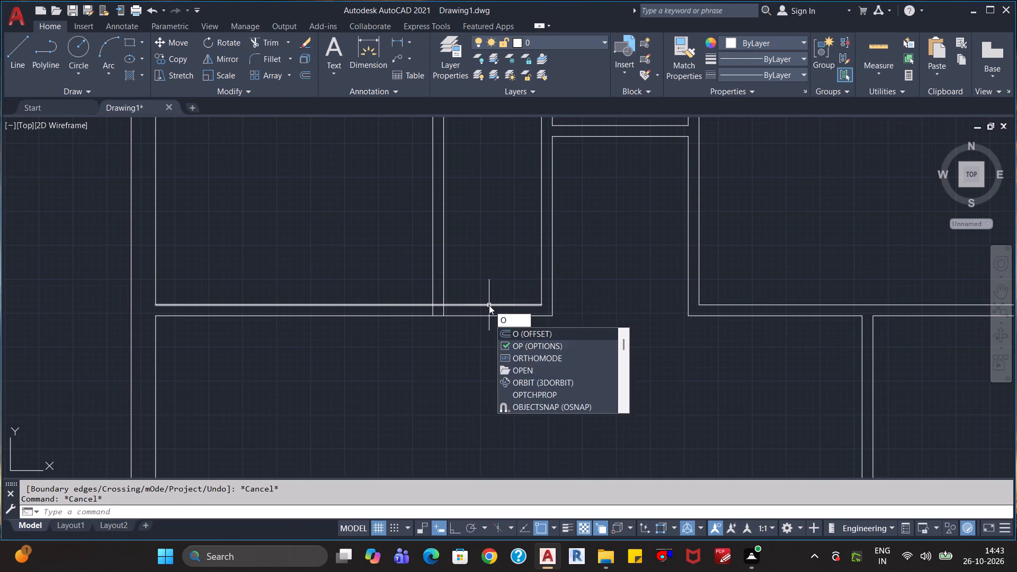
{"action": "key", "text": "Return"}
{"action": "type", "text": "6\""}
{"action": "key", "text": "Return"}
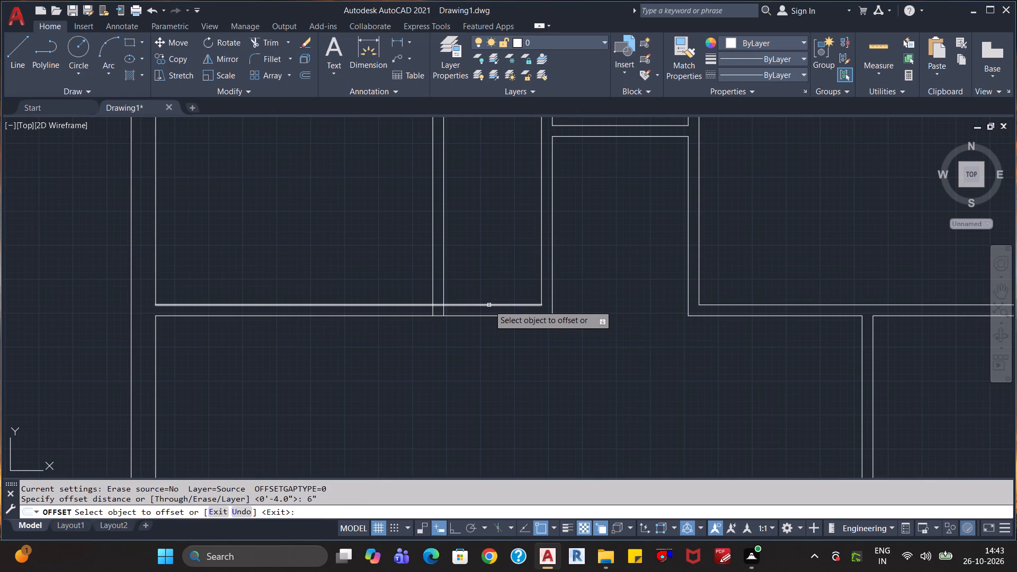
{"action": "left_click", "coordinate": [489, 305]}
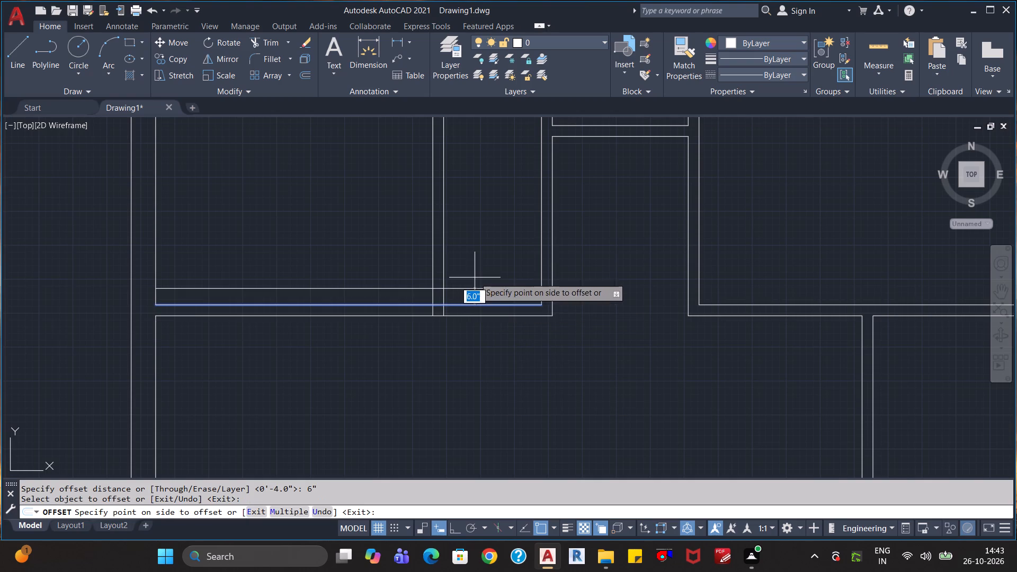
{"action": "left_click", "coordinate": [475, 278]}
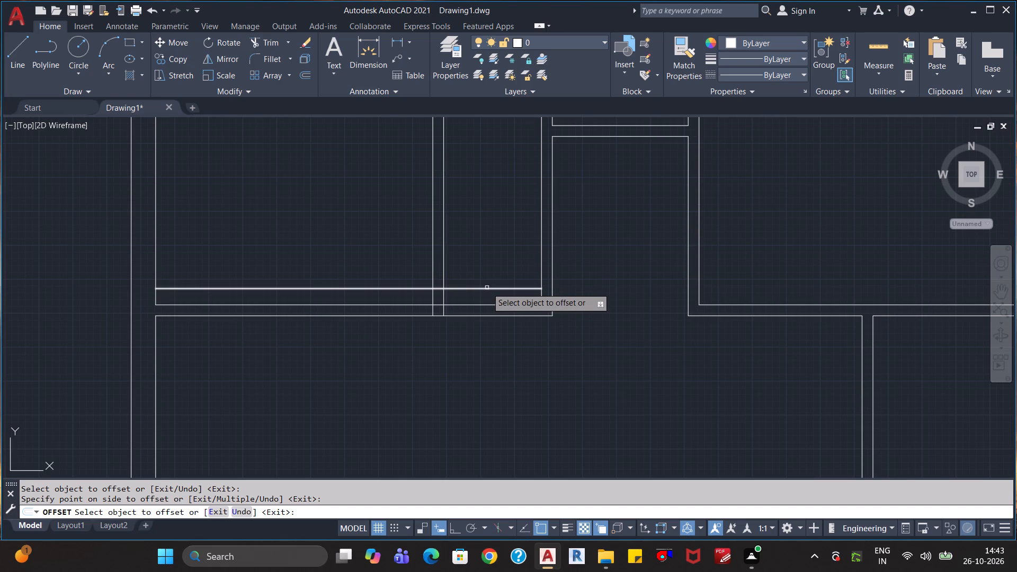
{"action": "left_click", "coordinate": [487, 288]}
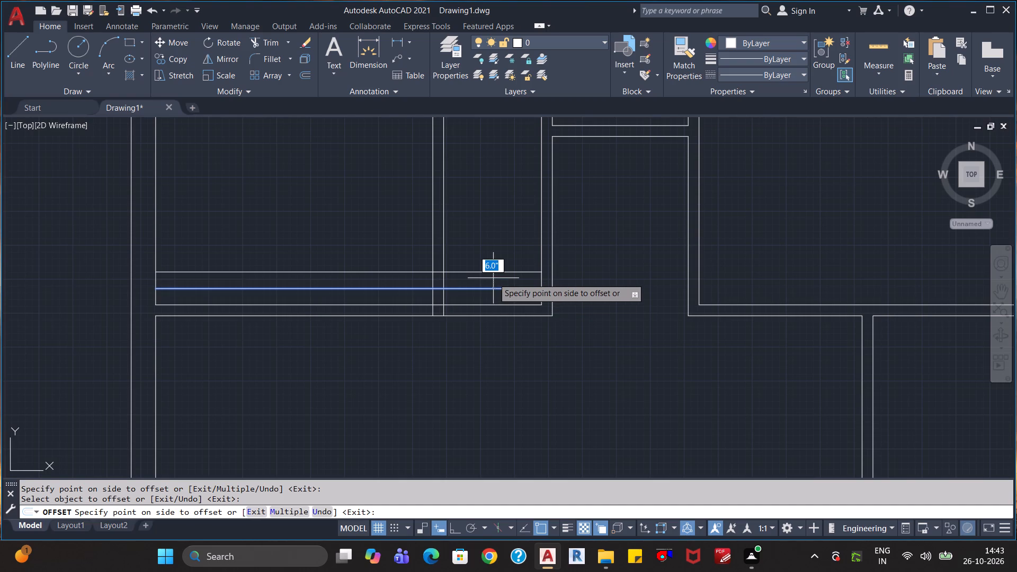
{"action": "type", "text": "4\""}
{"action": "key", "text": "Return"}
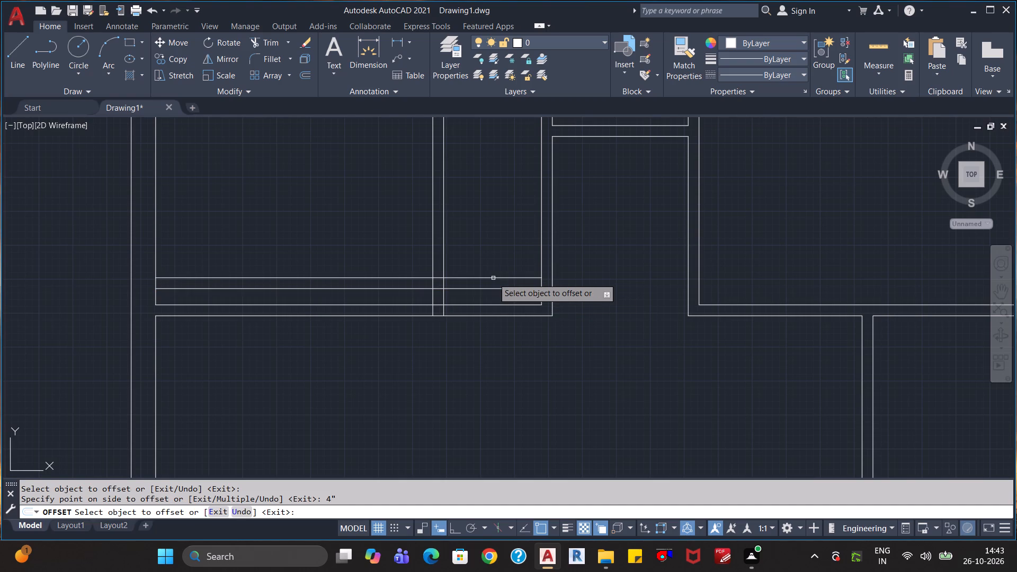
{"action": "key", "text": "Escape"}
{"action": "key", "text": "Escape"}
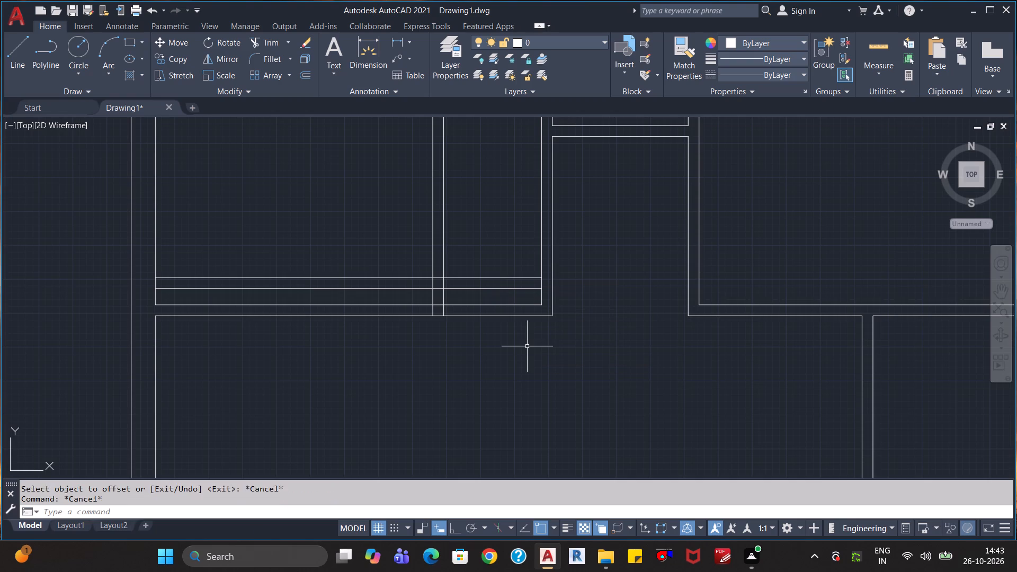
{"action": "key", "text": "Escape"}
Extend the two new horizontal lines right to the outer line of the upper-left room's right partition.
{"action": "key", "text": "e"}
{"action": "key", "text": "x"}
{"action": "key", "text": "Return"}
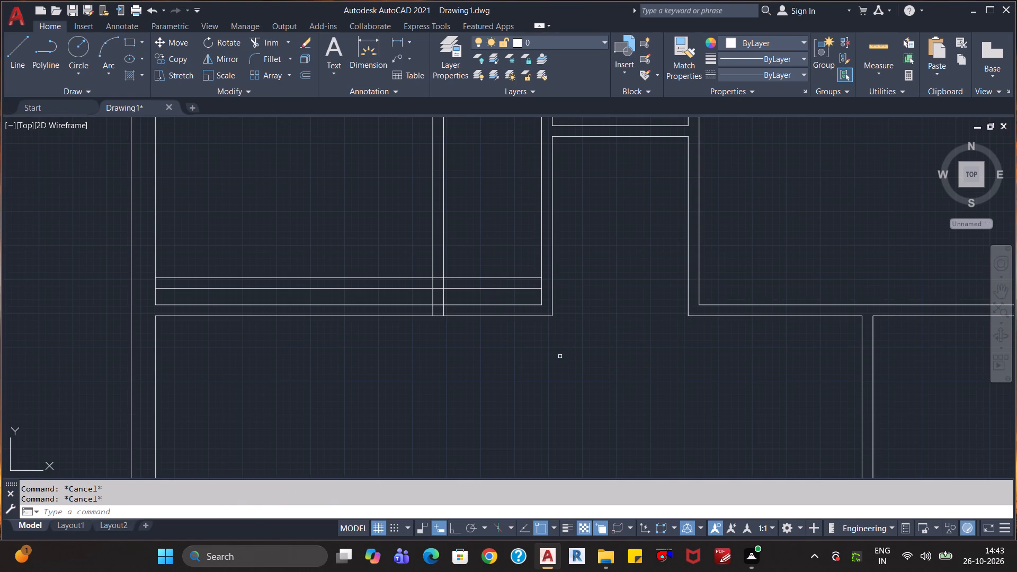
{"action": "left_click", "coordinate": [505, 246]}
{"action": "left_click", "coordinate": [499, 294]}
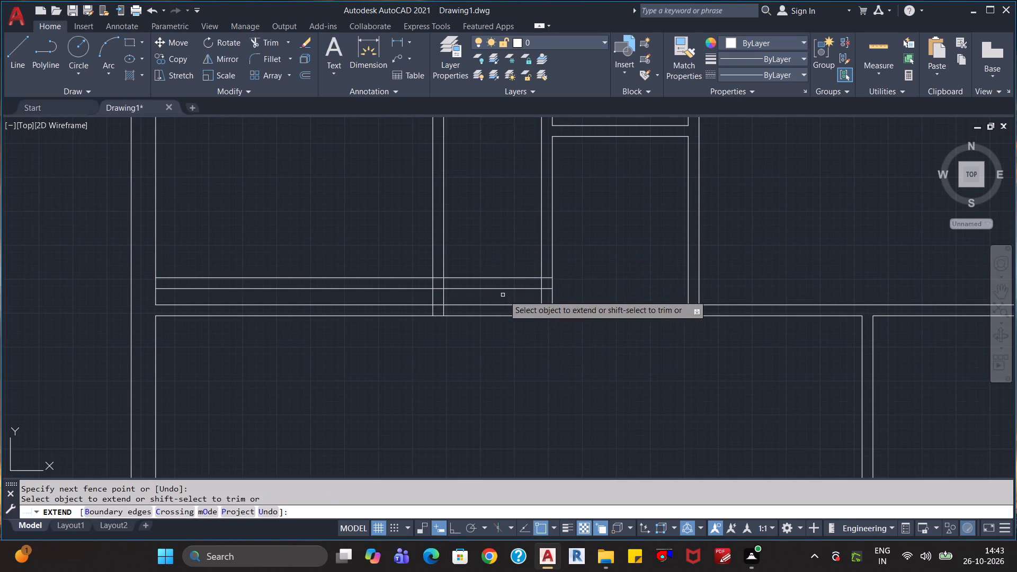
{"action": "key", "text": "Escape"}
{"action": "key", "text": "Escape"}
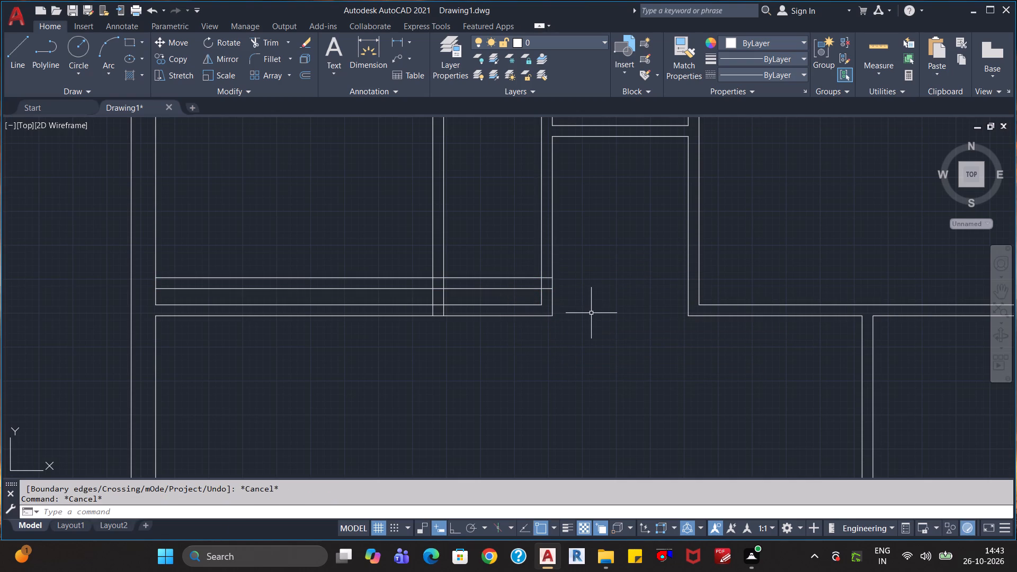
Trim away the upper-left room's old bottom-right corner, below the new horizontal lines and right of the new vertical lines.
{"action": "type", "text": "tr"}
{"action": "key", "text": "Return"}
{"action": "left_click", "coordinate": [572, 298]}
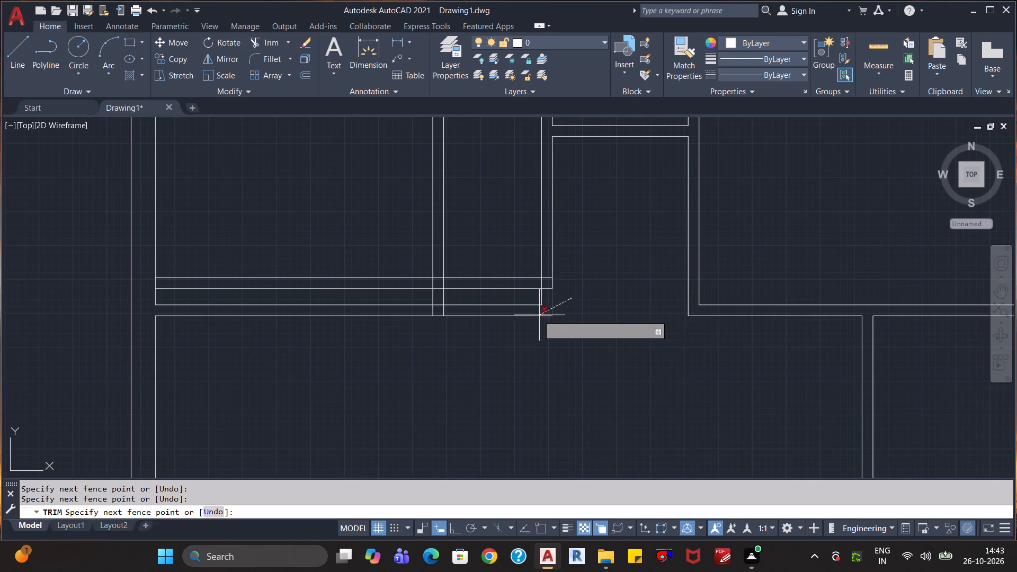
{"action": "left_click", "coordinate": [507, 306]}
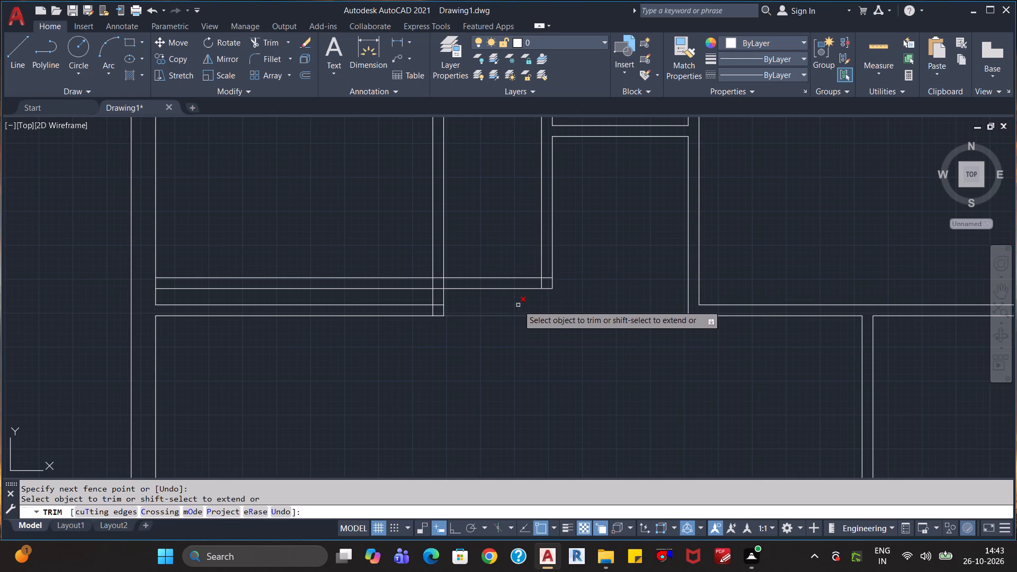
{"action": "left_click", "coordinate": [518, 305]}
{"action": "left_click", "coordinate": [493, 328]}
Trim the overlapping line segments inside the new wall jog, where it meets the vertical pair and at its right corner.
{"action": "scroll", "coordinate": [436, 311], "scroll_direction": "up", "scroll_amount": 2}
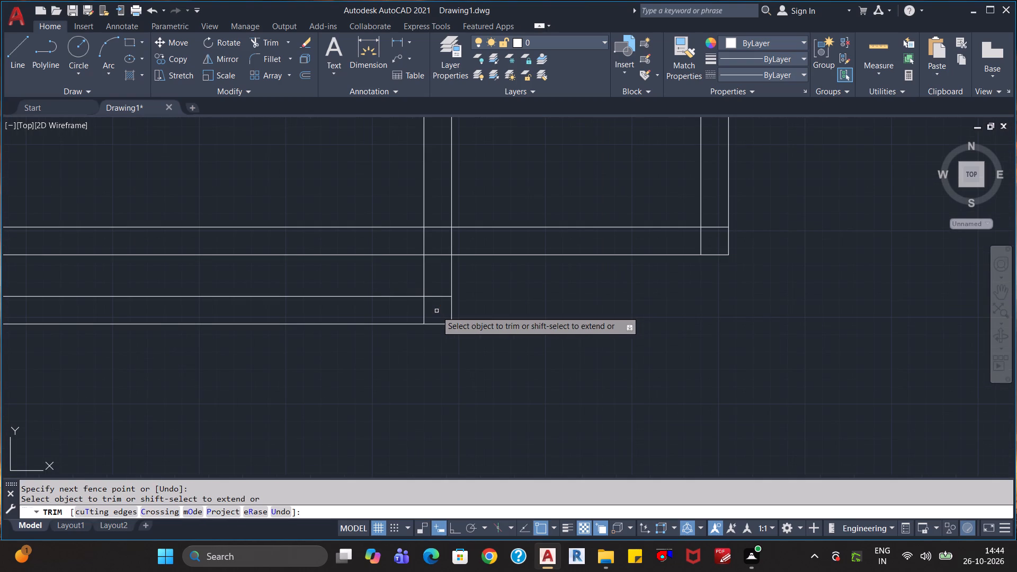
{"action": "left_click_drag", "start_coordinate": [436, 311], "coordinate": [444, 261]}
{"action": "left_click_drag", "start_coordinate": [441, 255], "coordinate": [460, 244]}
{"action": "left_click", "coordinate": [460, 244]}
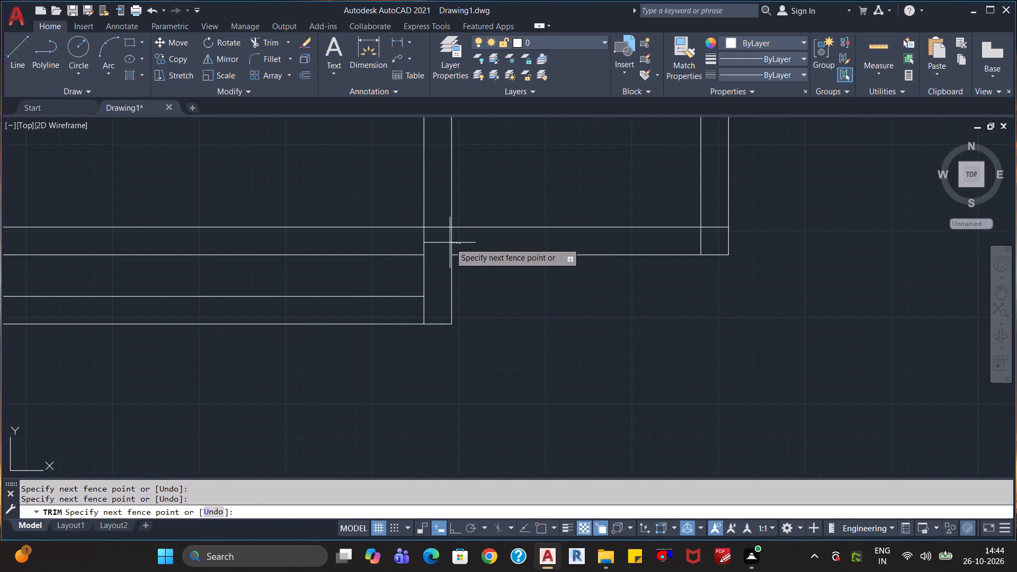
{"action": "left_click", "coordinate": [445, 243]}
{"action": "left_click_drag", "start_coordinate": [686, 242], "coordinate": [709, 220]}
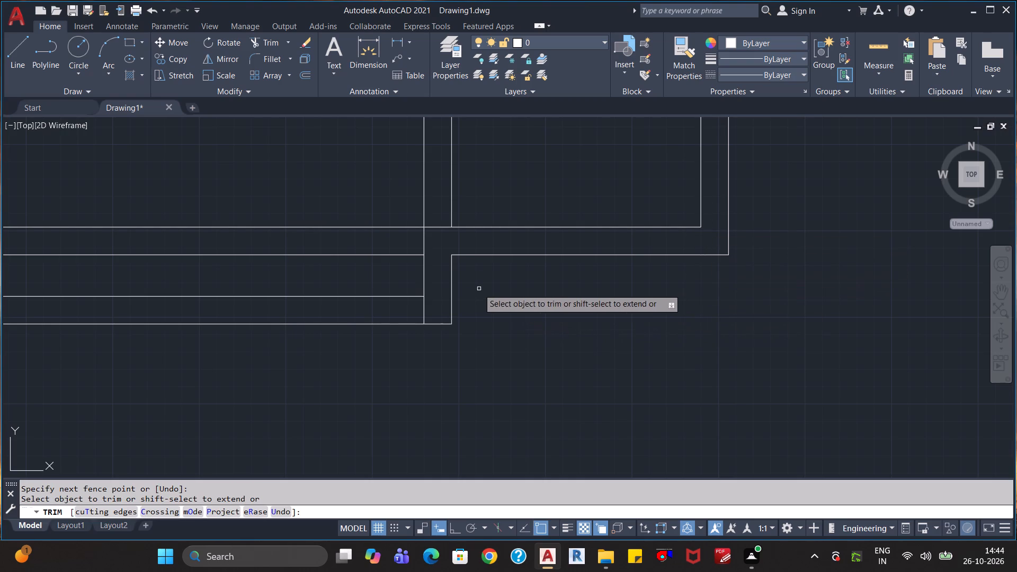
Trim the new horizontal lines left of the wall jog and the new vertical lines above it.
{"action": "left_click_drag", "start_coordinate": [382, 200], "coordinate": [382, 208]}
{"action": "left_click", "coordinate": [362, 263]}
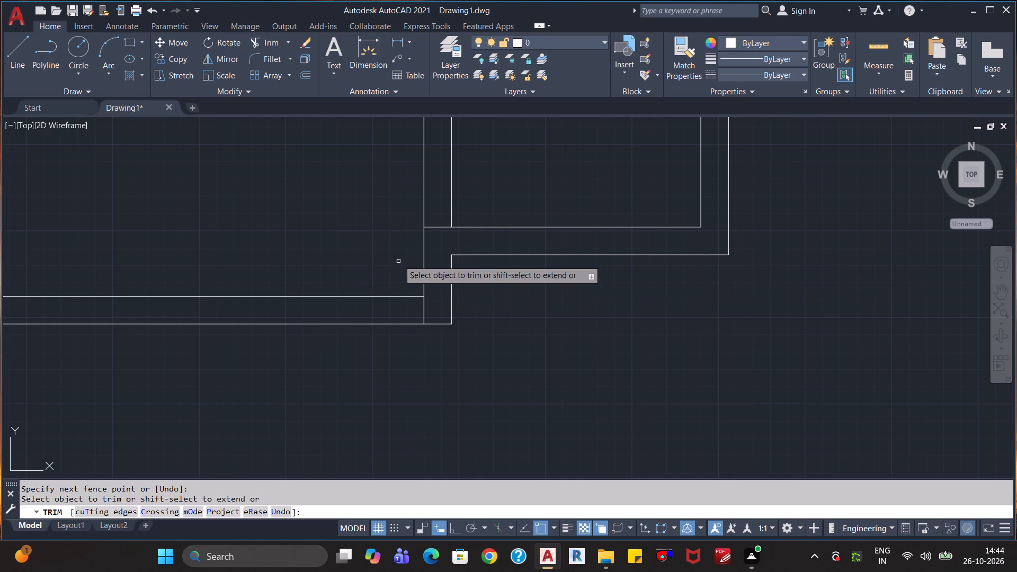
{"action": "left_click", "coordinate": [435, 226]}
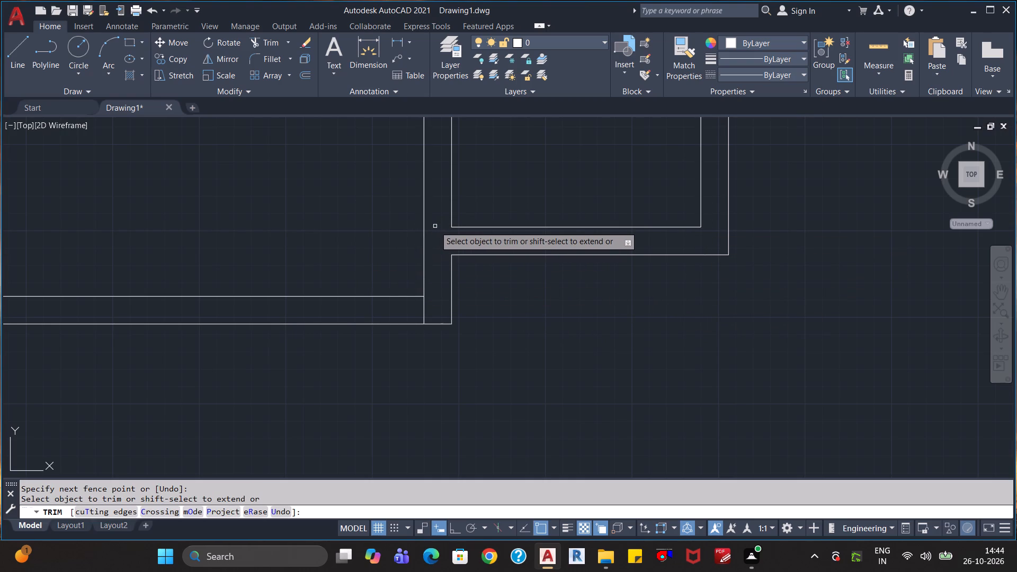
{"action": "key", "text": "ctrl+z"}
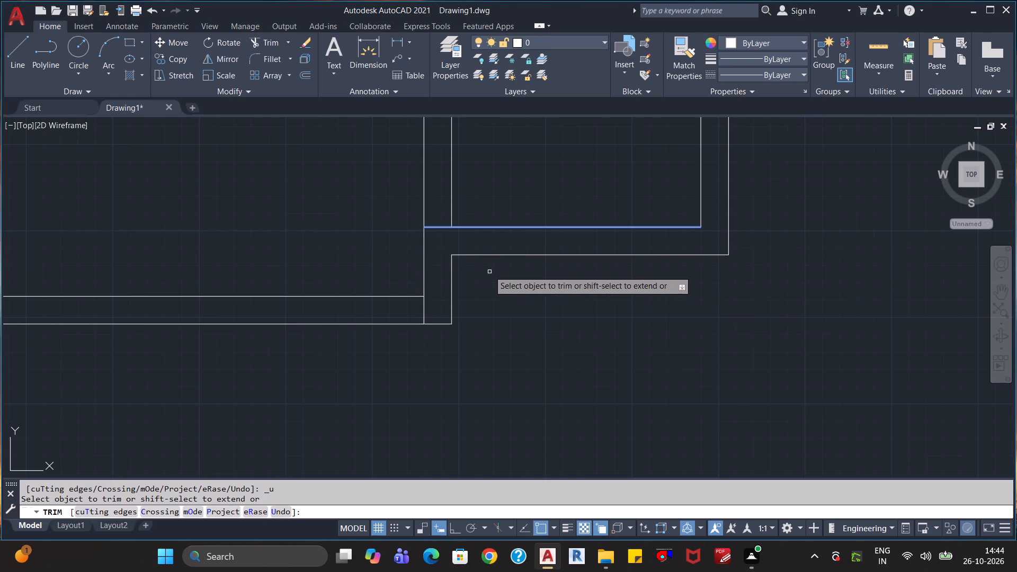
{"action": "left_click_drag", "start_coordinate": [499, 192], "coordinate": [492, 193]}
{"action": "left_click", "coordinate": [403, 201]}
{"action": "key", "text": "Escape"}
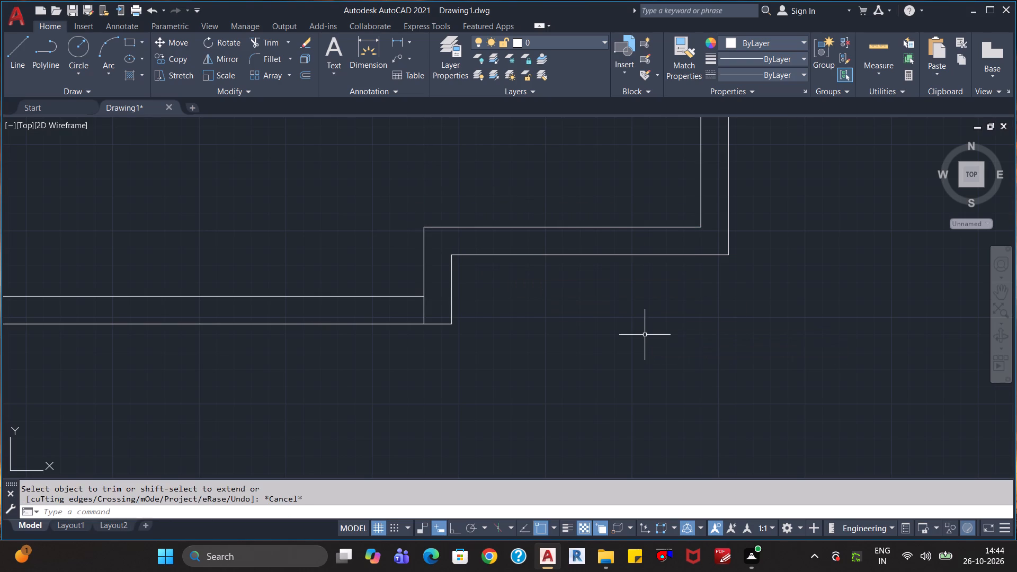
{"action": "key", "text": "Escape"}
Trim the leftover short vertical segment between the bottom partition's two lines at the jog's lower corner.
{"action": "scroll", "coordinate": [645, 335], "scroll_direction": "down", "scroll_amount": 1}
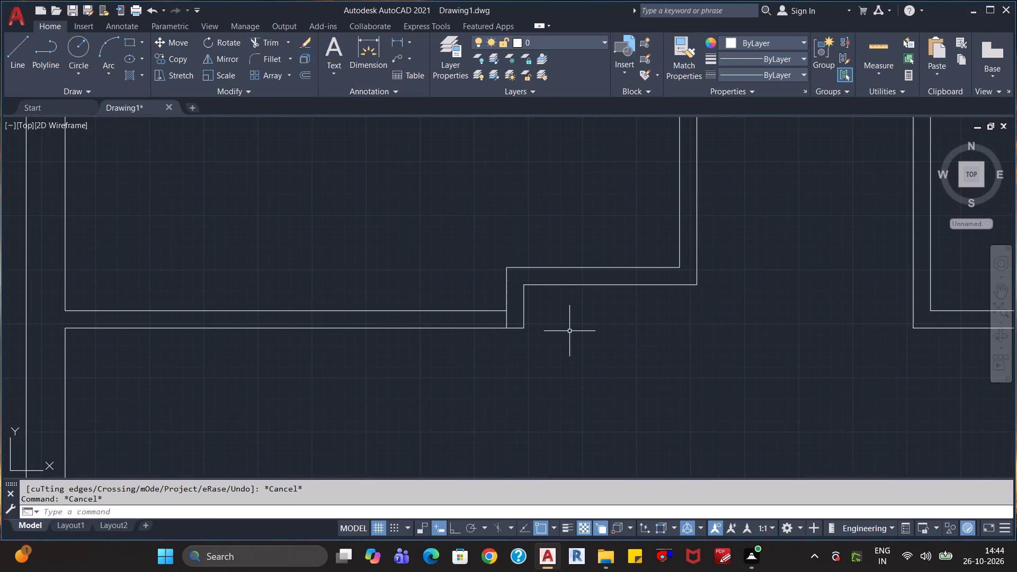
{"action": "type", "text": "tr"}
{"action": "key", "text": "Return"}
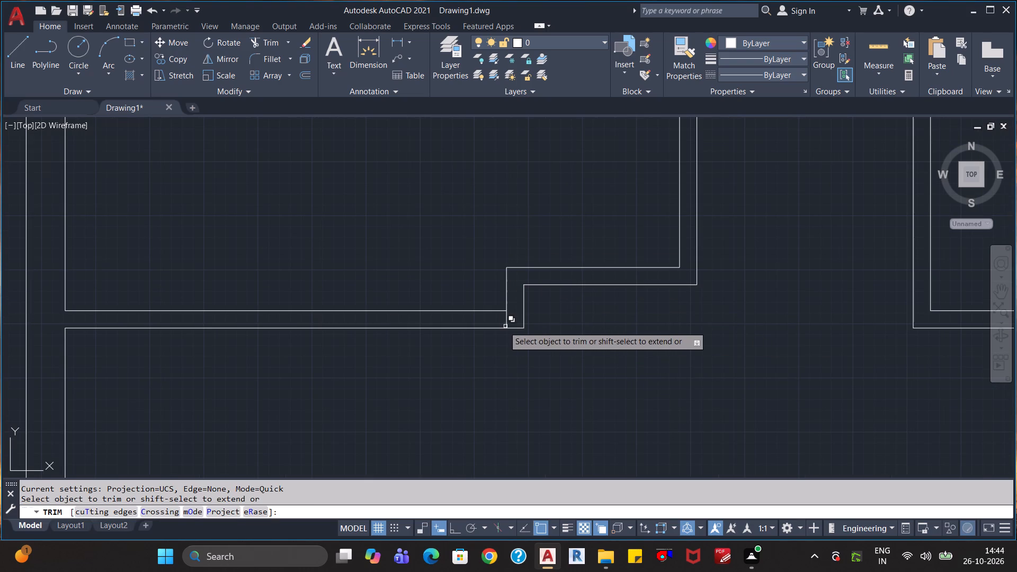
{"action": "left_click", "coordinate": [506, 323]}
{"action": "key", "text": "Escape"}
{"action": "key", "text": "Escape"}
{"action": "scroll", "coordinate": [639, 368], "scroll_direction": "down", "scroll_amount": 2}
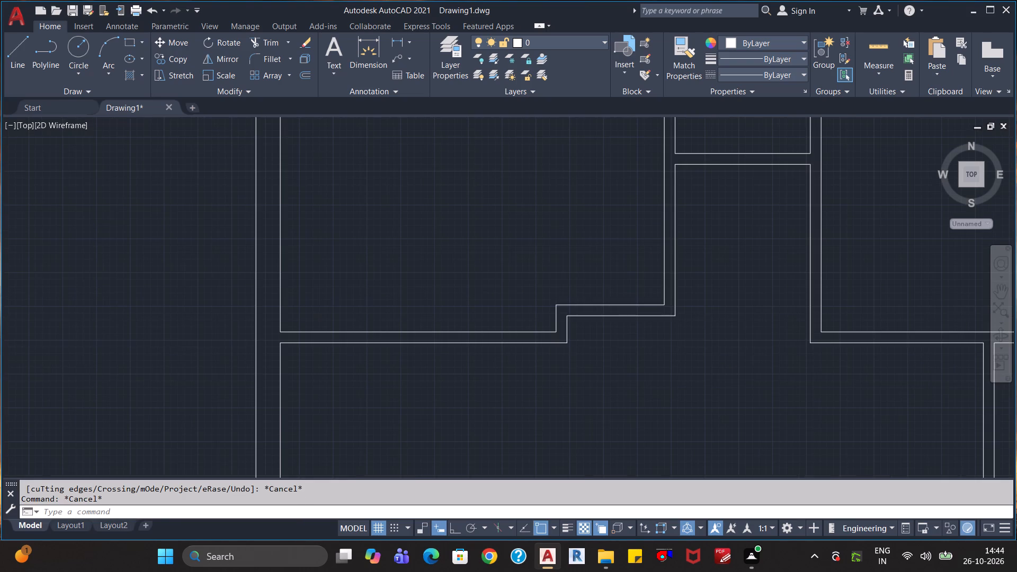
{"action": "scroll", "coordinate": [641, 372], "scroll_direction": "down", "scroll_amount": 1}
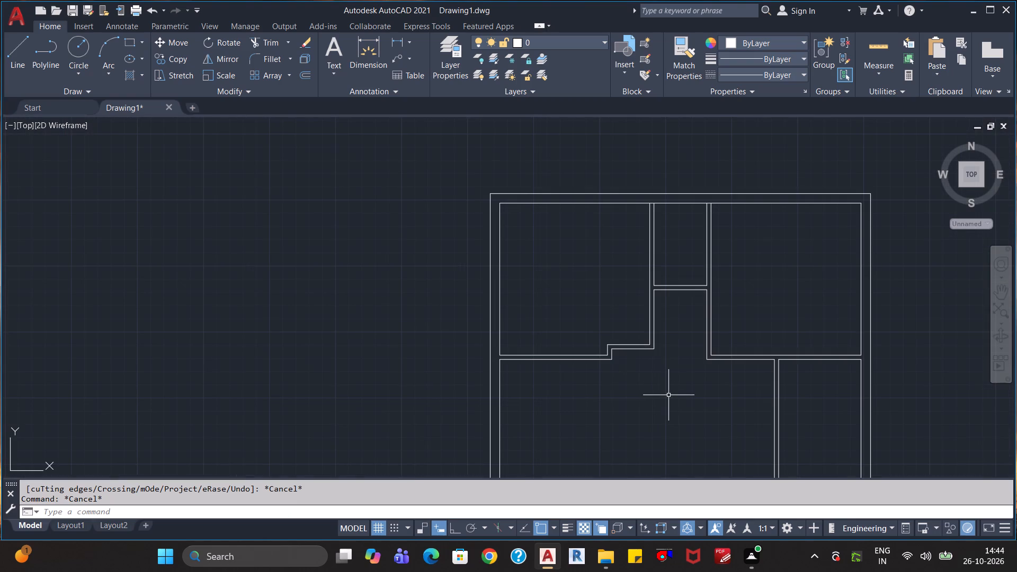
{"action": "scroll", "coordinate": [668, 395], "scroll_direction": "down", "scroll_amount": 1}
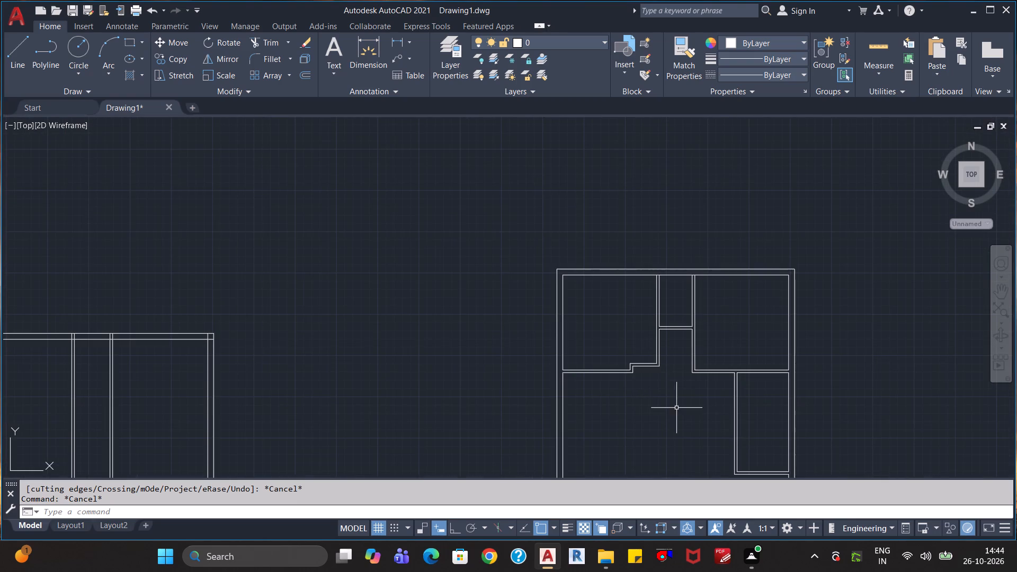
Create a vertical partition by offsetting the left wall's lower inner line 16'6" inward to the right, and that new line 4" further right.
{"action": "middle_click_drag", "start_coordinate": [676, 408], "coordinate": [634, 263]}
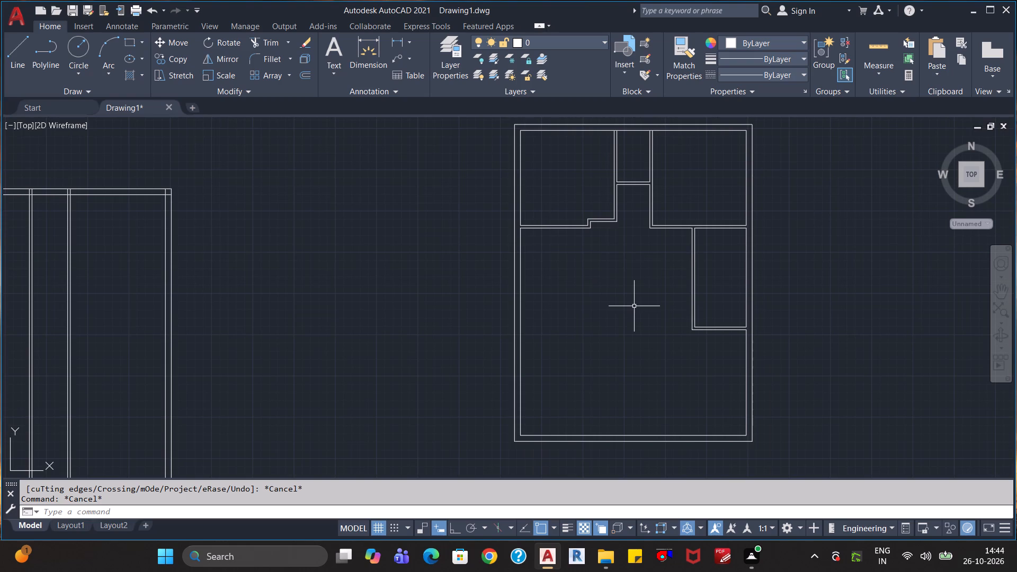
{"action": "key", "text": "o"}
{"action": "key", "text": "Return"}
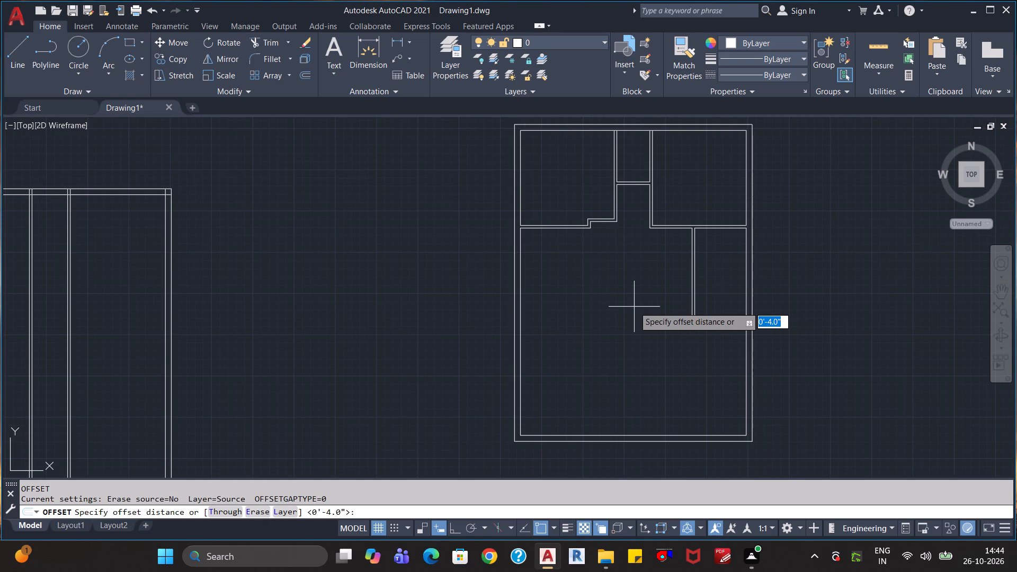
{"action": "type", "text": "16"}
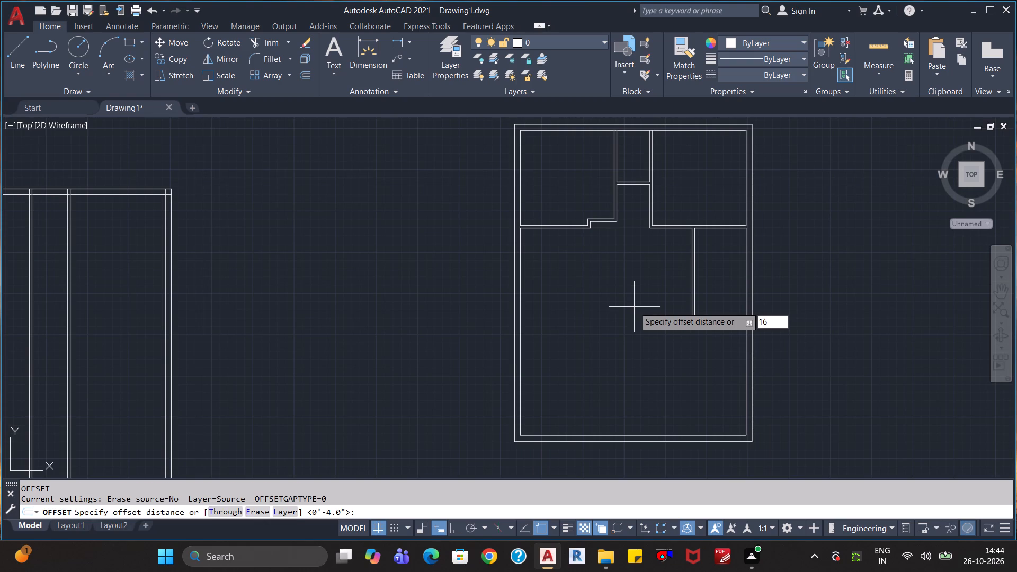
{"action": "key", "text": "apostrophe"}
{"action": "type", "text": "6\""}
{"action": "key", "text": "Return"}
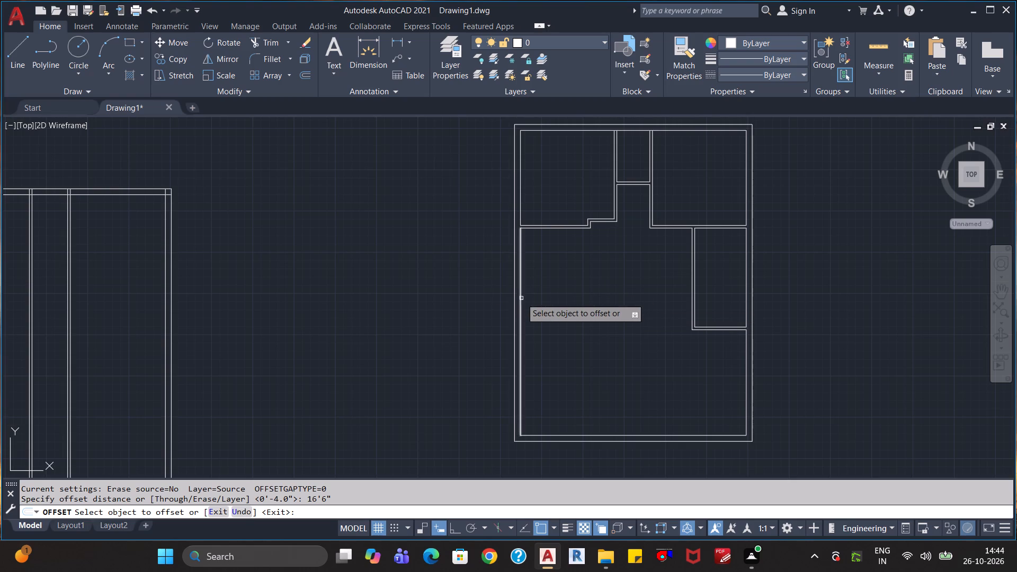
{"action": "left_click", "coordinate": [522, 298]}
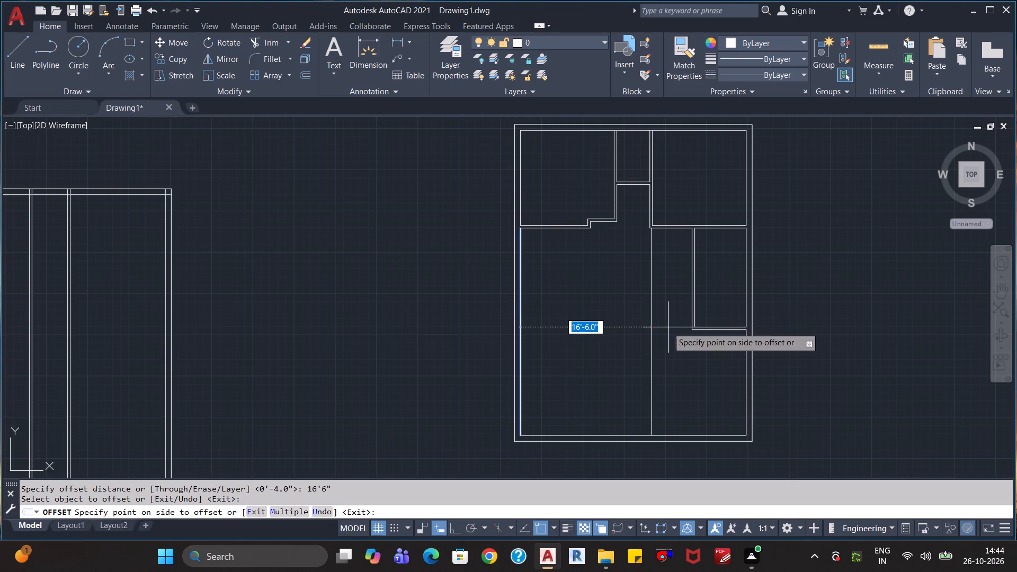
{"action": "left_click", "coordinate": [675, 327]}
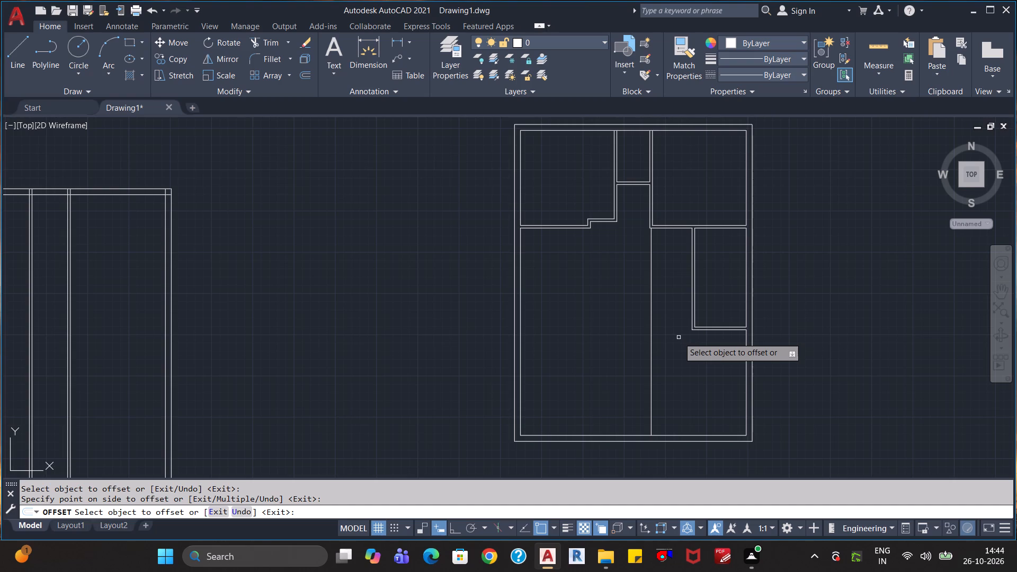
{"action": "left_click", "coordinate": [652, 320]}
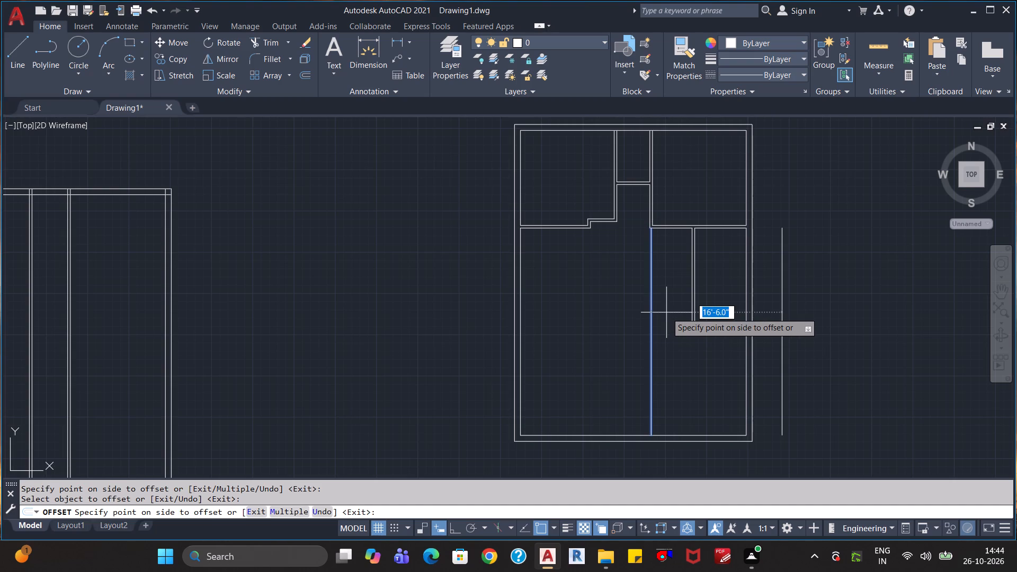
{"action": "type", "text": "4\""}
{"action": "key", "text": "Return"}
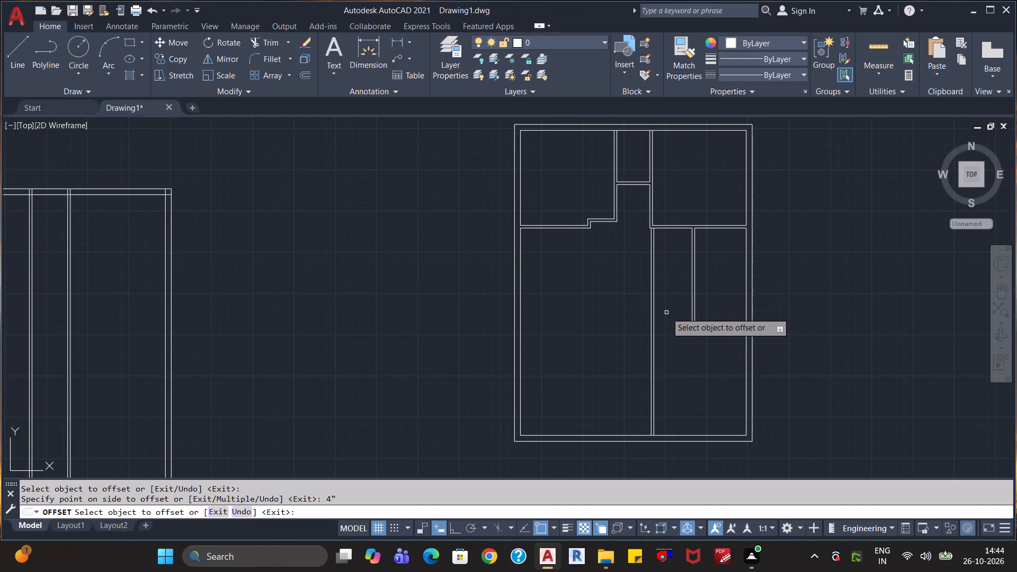
Select the two vertical partition lines on the left side of the middle-right room for extending.
{"action": "scroll", "coordinate": [650, 259], "scroll_direction": "up", "scroll_amount": 2}
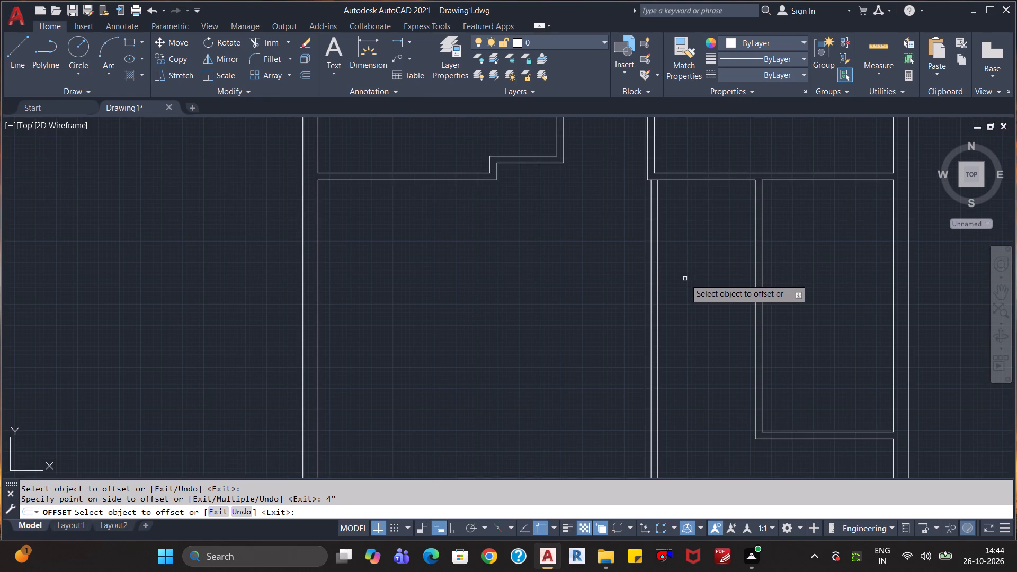
{"action": "scroll", "coordinate": [685, 279], "scroll_direction": "down", "scroll_amount": 1}
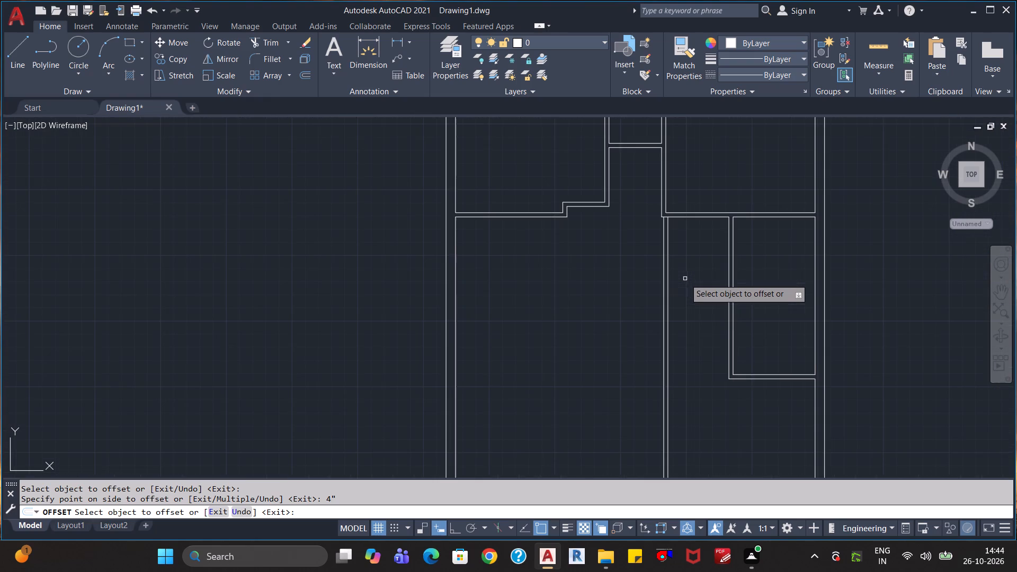
{"action": "middle_click_drag", "start_coordinate": [702, 399], "coordinate": [680, 272]}
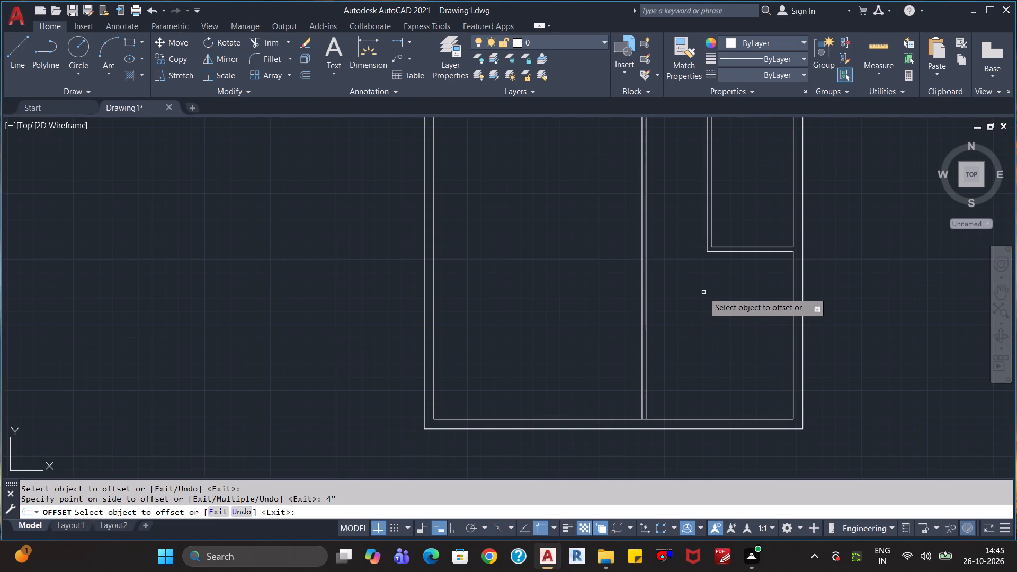
{"action": "type", "text": "ex"}
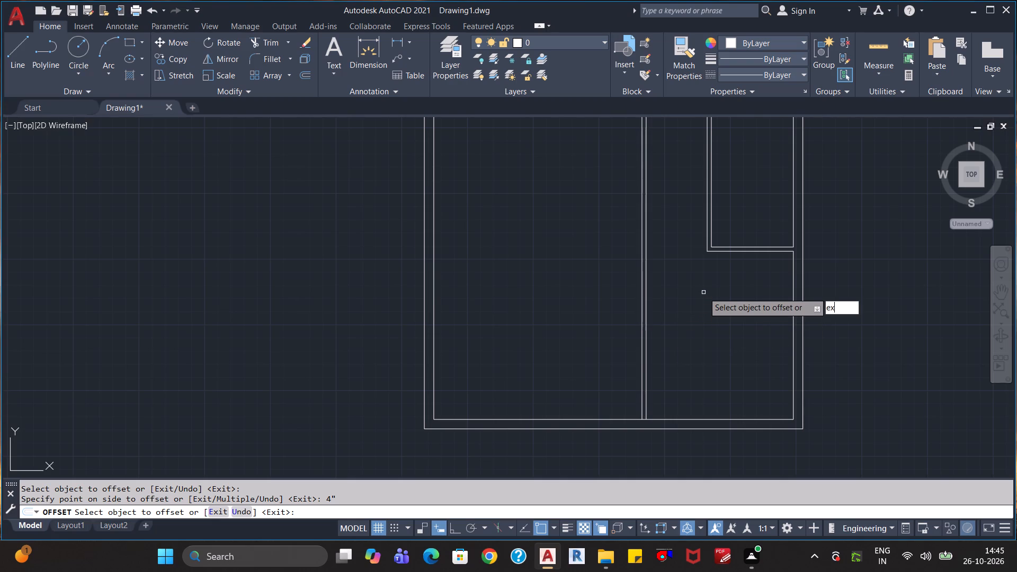
{"action": "key", "text": "Return"}
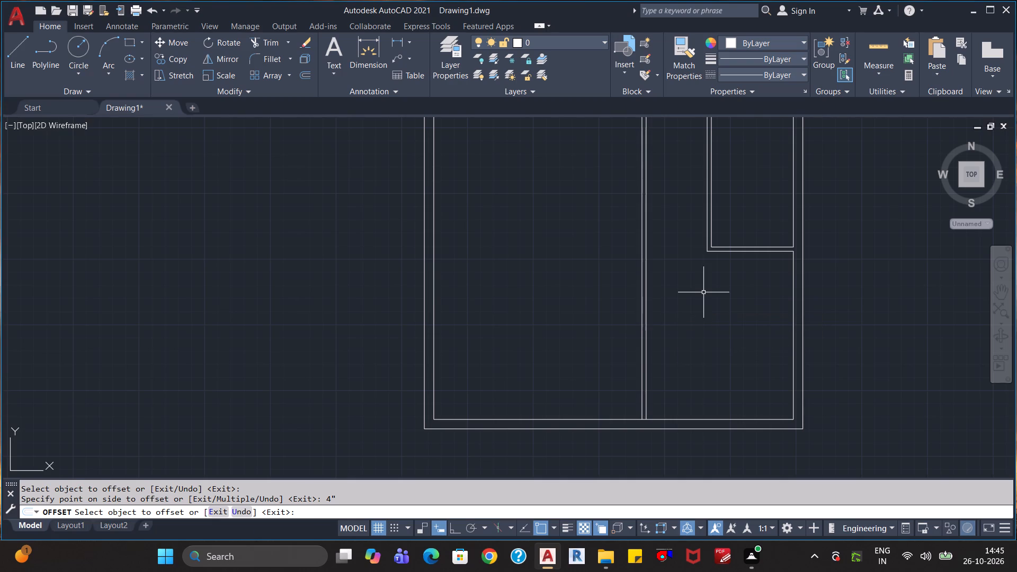
{"action": "left_click", "coordinate": [730, 199]}
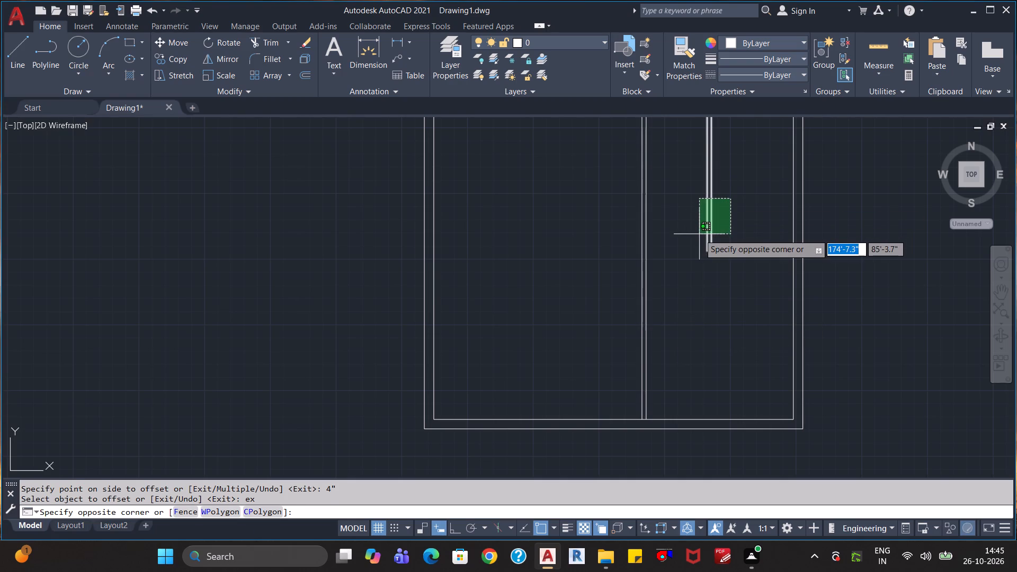
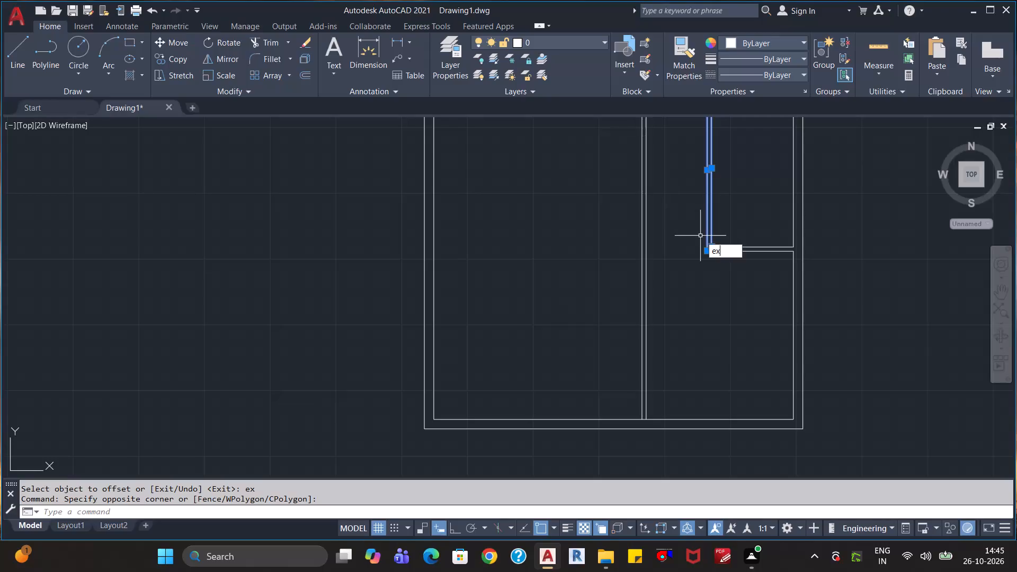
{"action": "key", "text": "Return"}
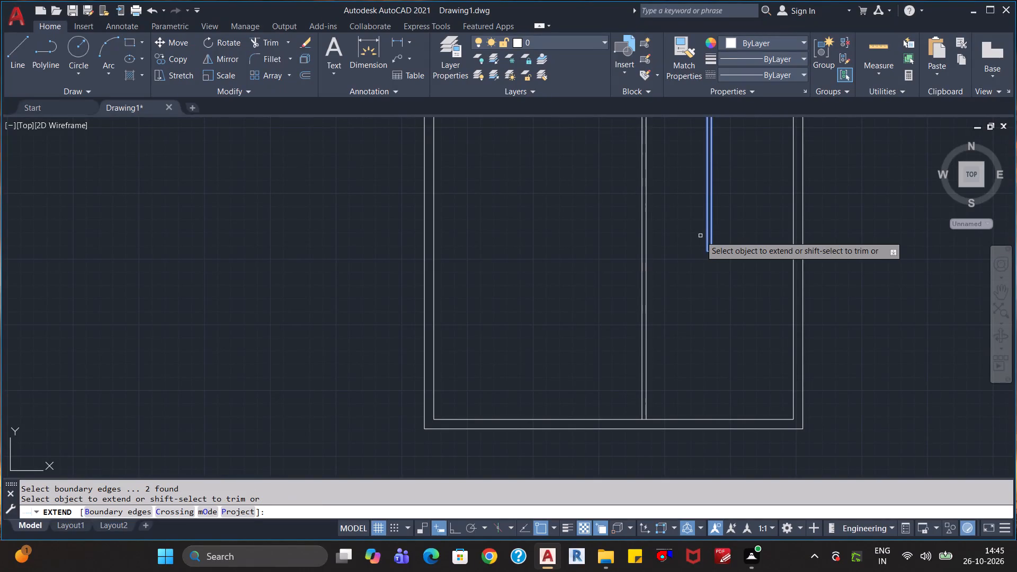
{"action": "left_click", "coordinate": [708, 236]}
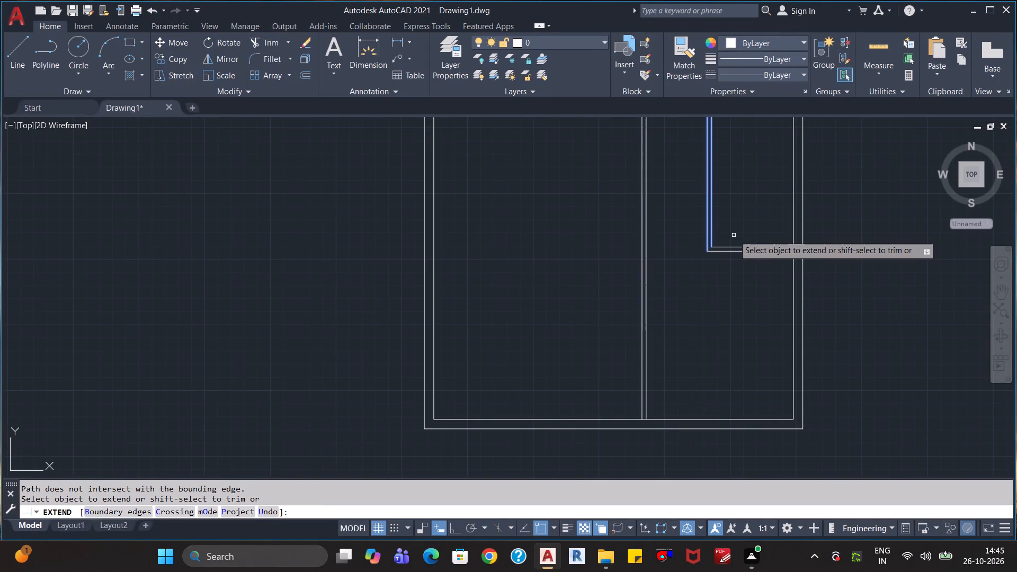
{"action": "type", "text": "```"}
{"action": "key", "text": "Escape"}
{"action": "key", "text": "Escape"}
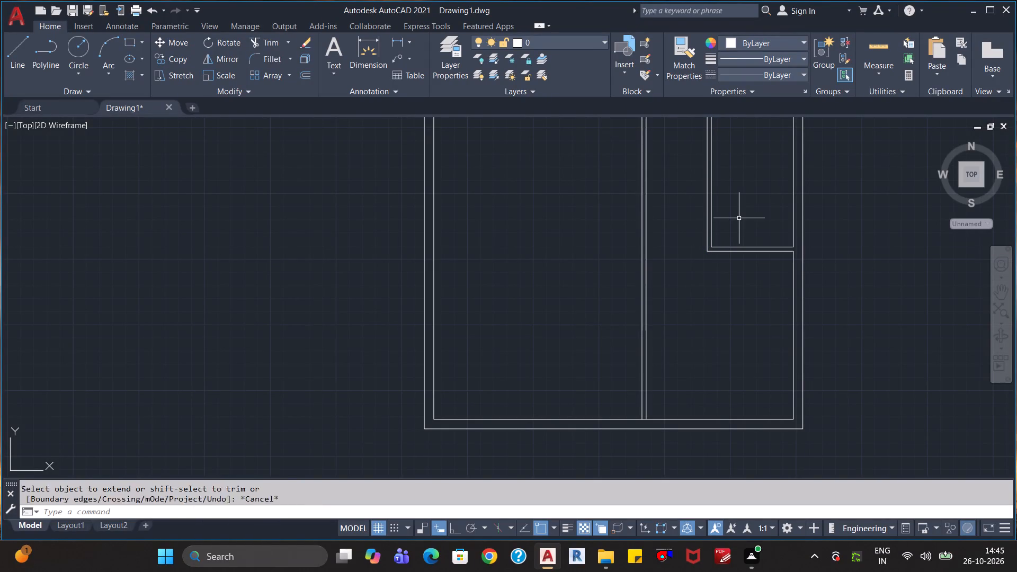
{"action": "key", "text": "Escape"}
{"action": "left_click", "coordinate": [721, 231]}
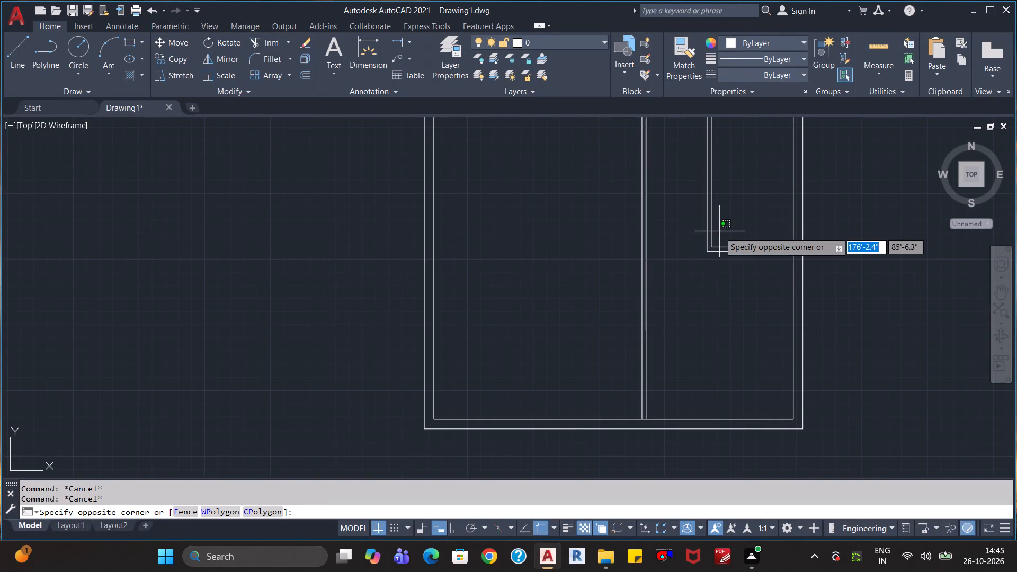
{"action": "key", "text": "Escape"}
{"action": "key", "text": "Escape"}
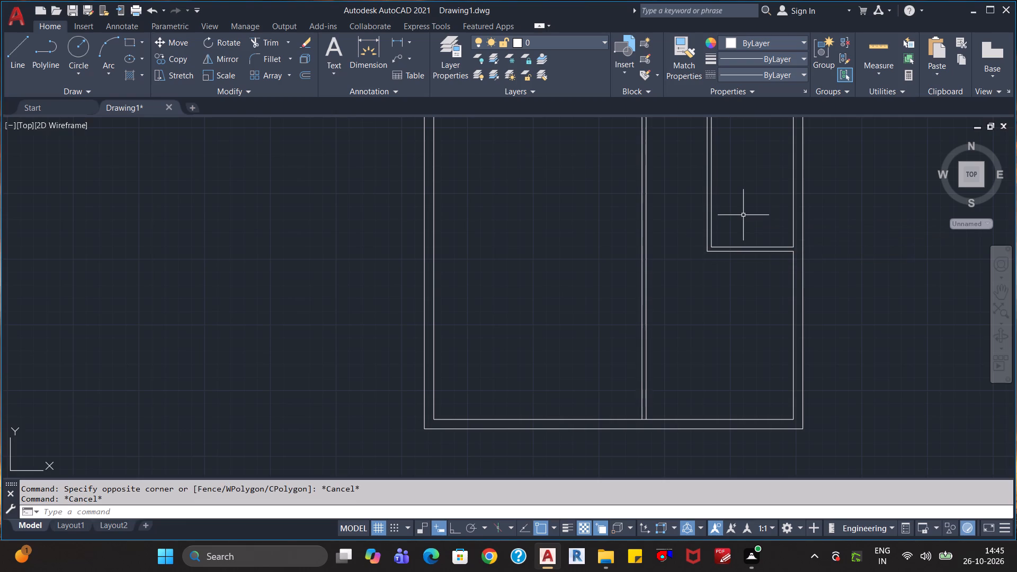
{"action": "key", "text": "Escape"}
Extend both vertical partition lines left of the middle-right room down to the bottom wall's inner line.
{"action": "key", "text": "d"}
{"action": "key", "text": "BackSpace"}
{"action": "type", "text": "ex"}
{"action": "key", "text": "Return"}
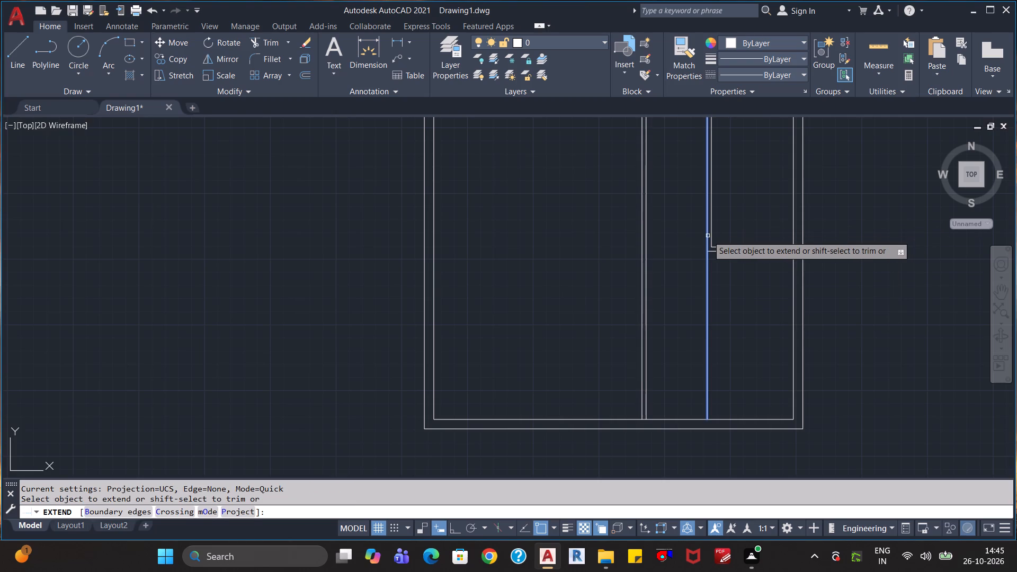
{"action": "left_click", "coordinate": [707, 236]}
{"action": "left_click", "coordinate": [712, 233]}
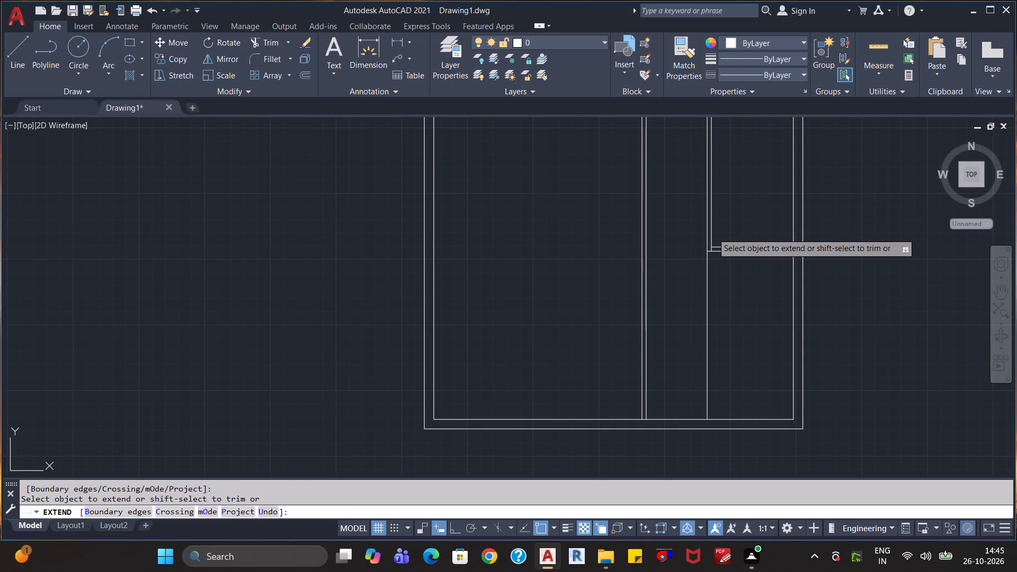
{"action": "left_click", "coordinate": [712, 233]}
{"action": "left_click", "coordinate": [712, 235]}
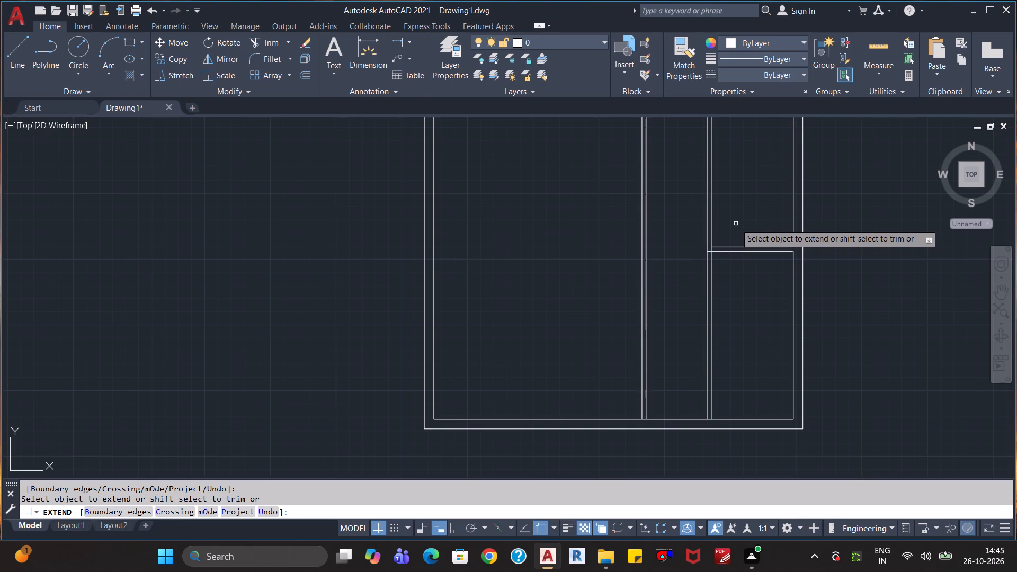
{"action": "key", "text": "Escape"}
{"action": "key", "text": "Escape"}
{"action": "key", "text": "Escape"}
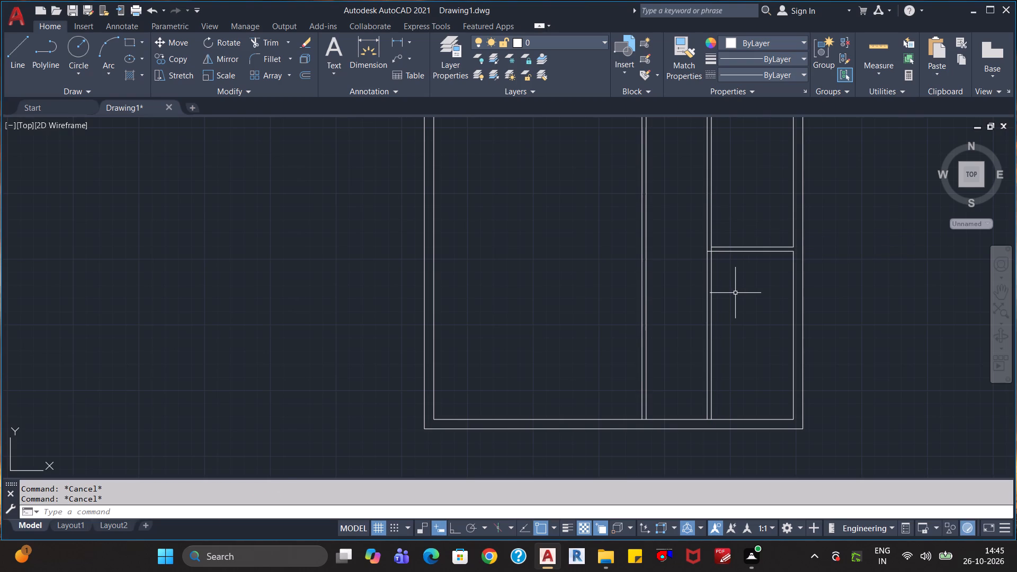
Trim the overlapping horizontal and vertical segments where the middle-right room's bottom partition meets the vertical partition.
{"action": "scroll", "coordinate": [728, 299], "scroll_direction": "up", "scroll_amount": 2}
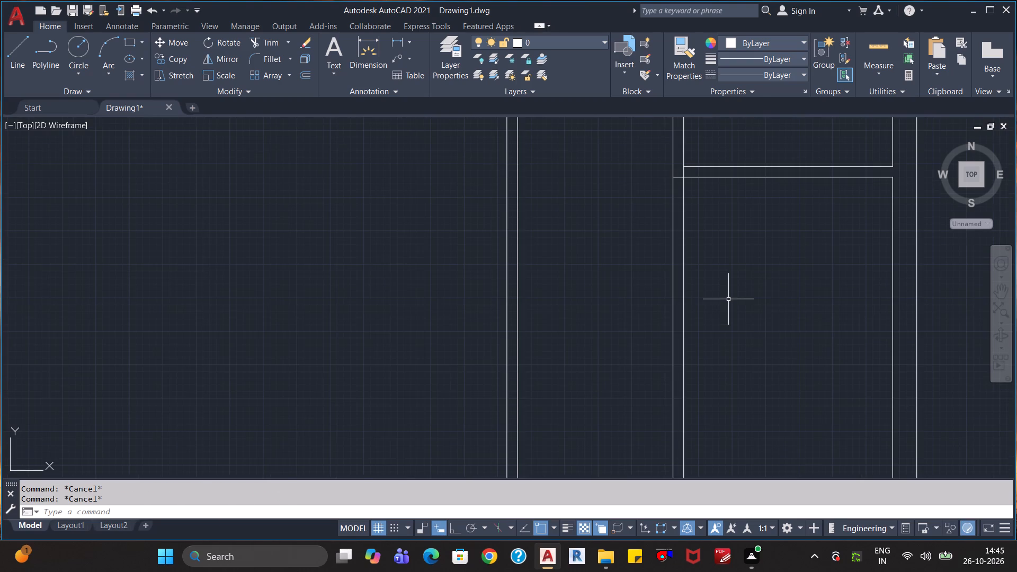
{"action": "type", "text": "tr"}
{"action": "key", "text": "Return"}
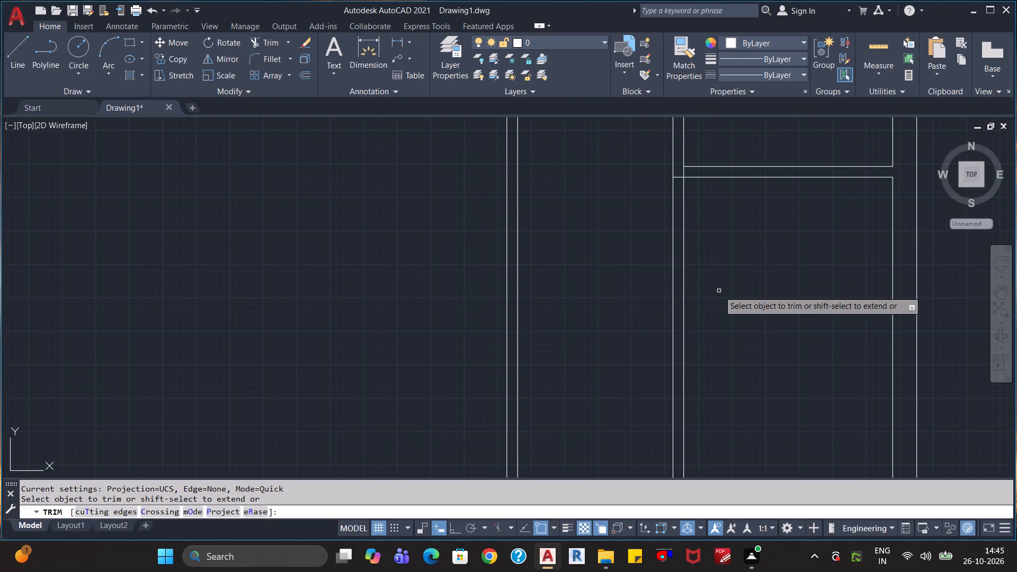
{"action": "left_click", "coordinate": [677, 177]}
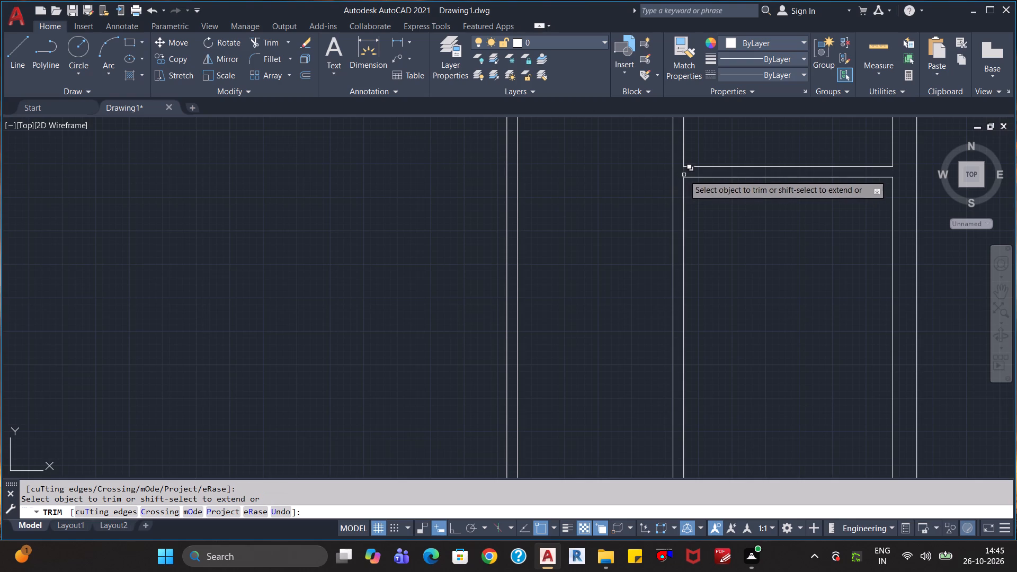
{"action": "left_click", "coordinate": [685, 171]}
Extend the four lines of the two lower vertical partitions to the bottom wall's outer line.
{"action": "scroll", "coordinate": [706, 253], "scroll_direction": "down", "scroll_amount": 3}
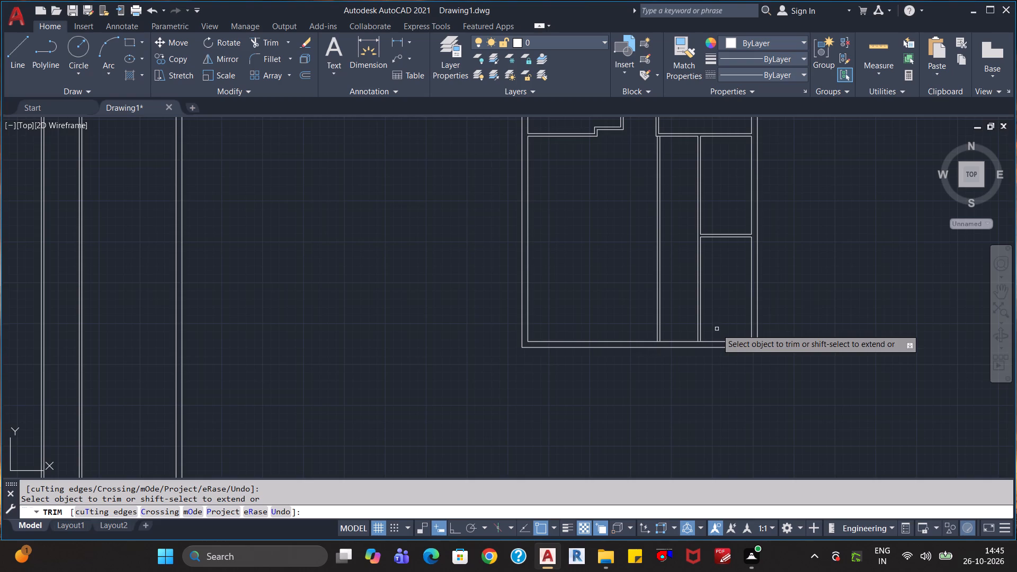
{"action": "left_click", "coordinate": [717, 328], "text": "shift"}
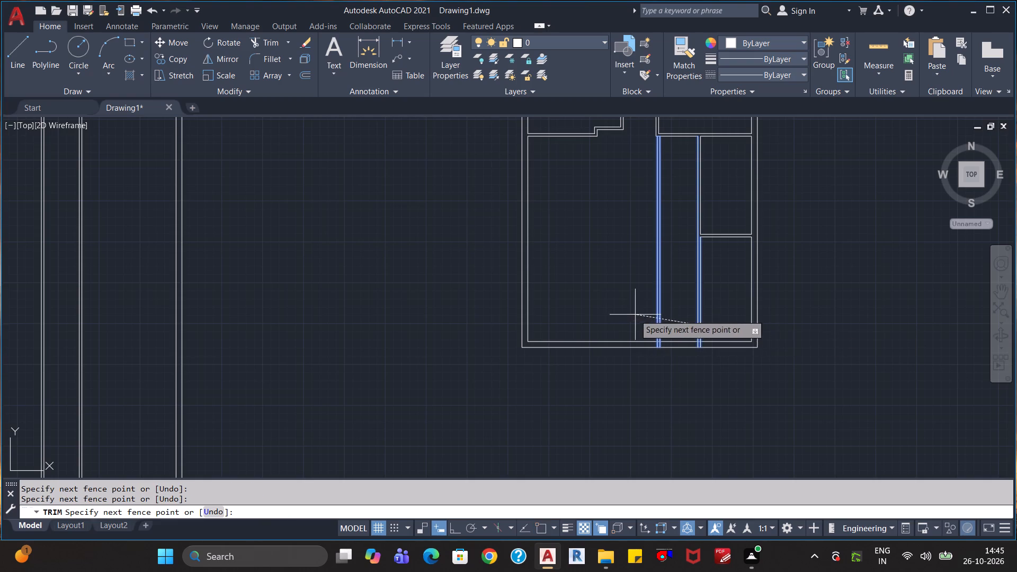
{"action": "left_click", "coordinate": [633, 314], "text": "shift"}
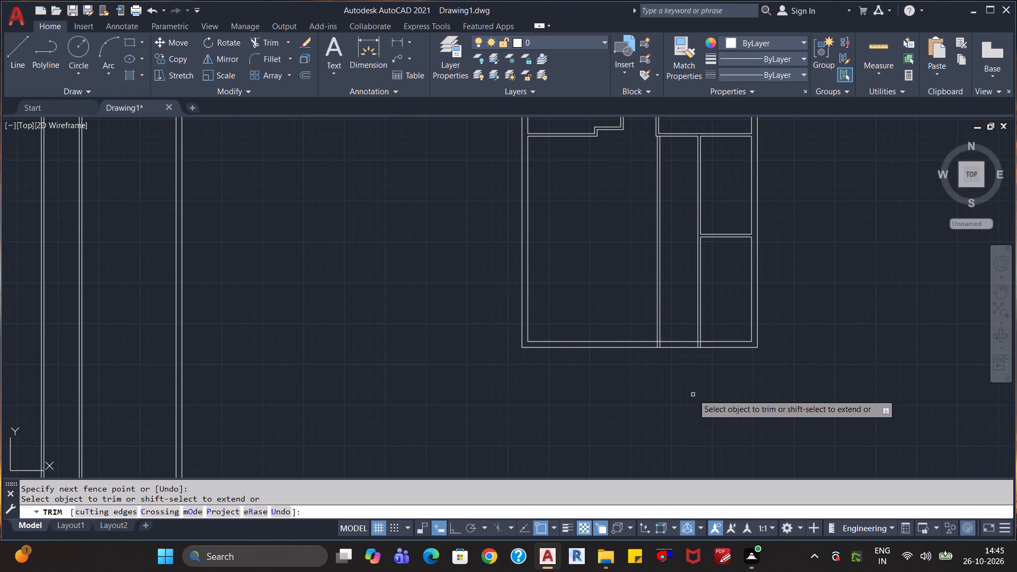
Trim both bottom wall lines between the two vertical partitions to open the passage.
{"action": "left_click", "coordinate": [677, 359]}
{"action": "left_click", "coordinate": [677, 333]}
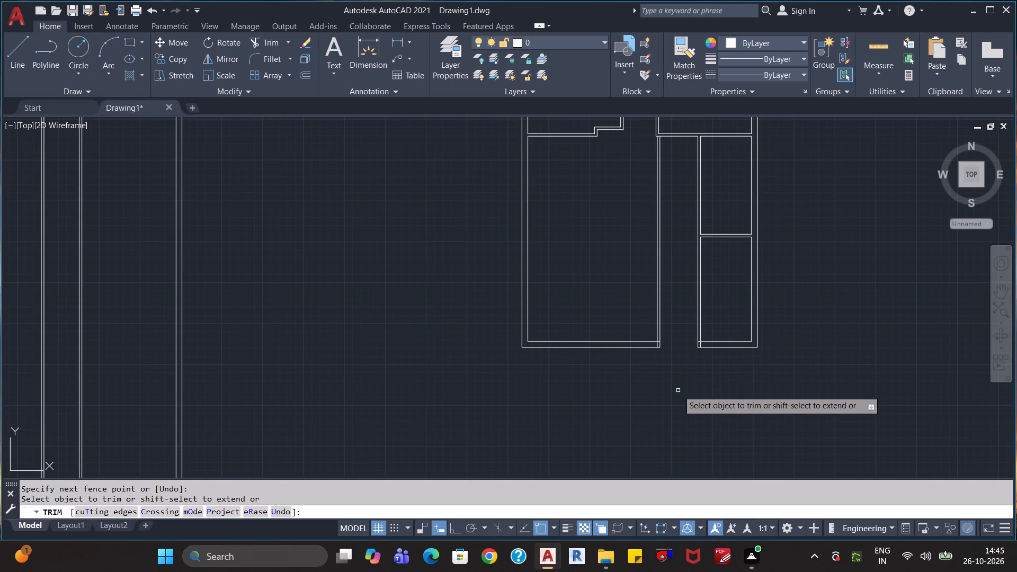
{"action": "scroll", "coordinate": [701, 389], "scroll_direction": "down", "scroll_amount": 1}
{"action": "middle_click_drag", "start_coordinate": [778, 380], "coordinate": [760, 441]}
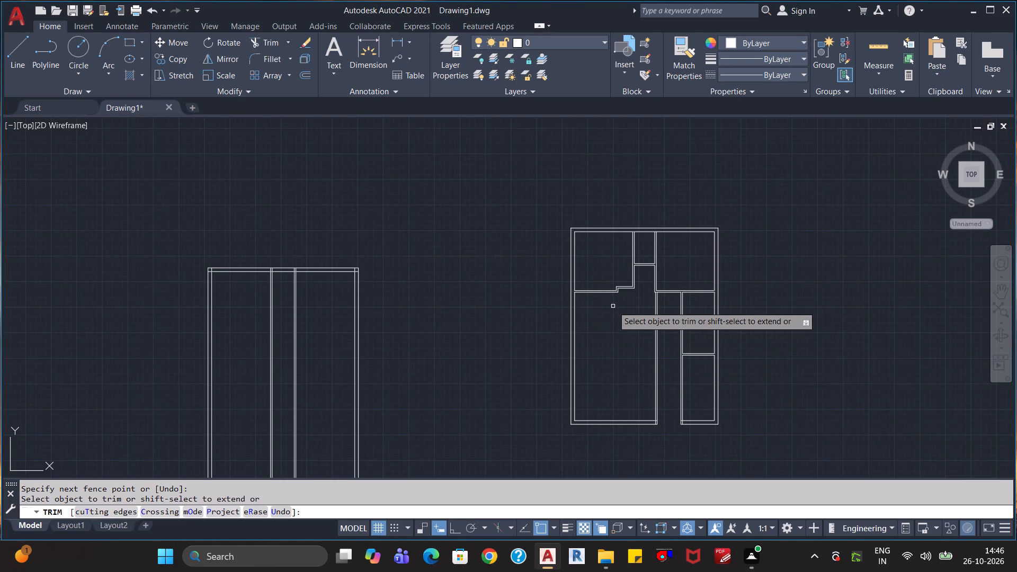
{"action": "key", "text": "Escape"}
{"action": "key", "text": "Escape"}
{"action": "key", "text": "Escape"}
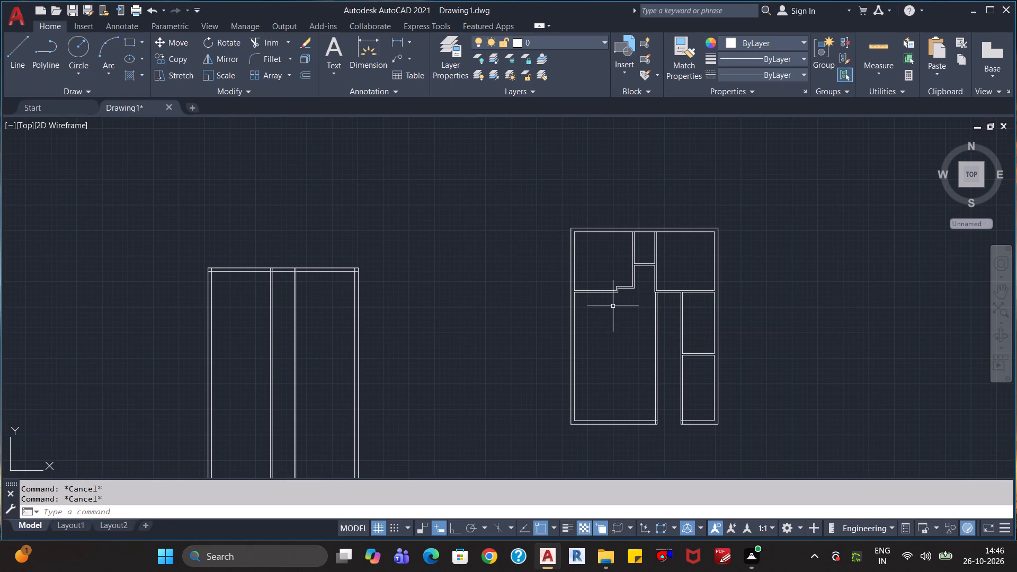
Create a horizontal partition by offsetting the top-left room's lower partition line 16'6" downward, and that new line 4" further down.
{"action": "key", "text": "e"}
{"action": "key", "text": "BackSpace"}
{"action": "key", "text": "o"}
{"action": "key", "text": "Return"}
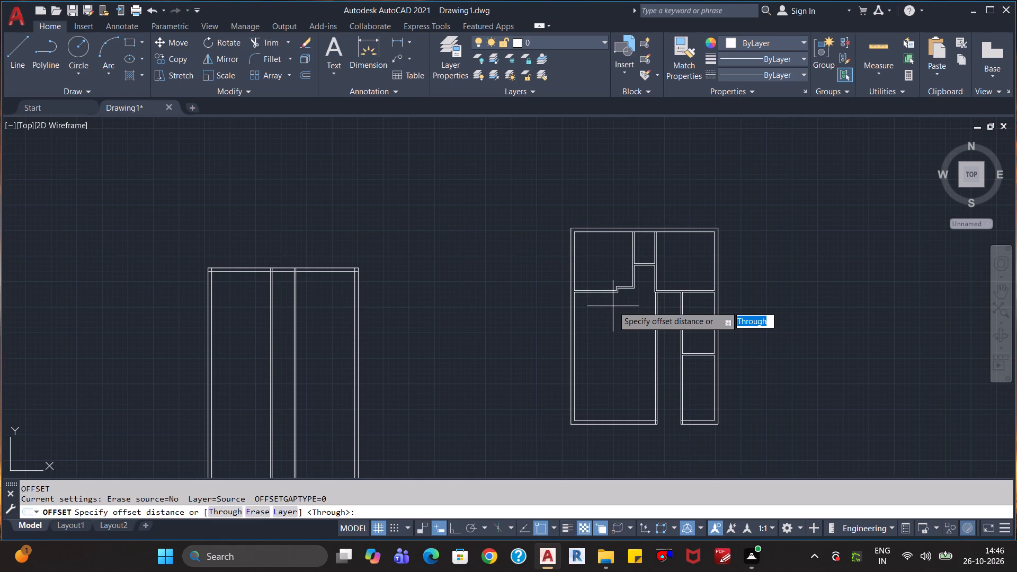
{"action": "type", "text": "16"}
{"action": "key", "text": "apostrophe"}
{"action": "type", "text": "6\""}
{"action": "key", "text": "Return"}
{"action": "scroll", "coordinate": [608, 306], "scroll_direction": "up", "scroll_amount": 3}
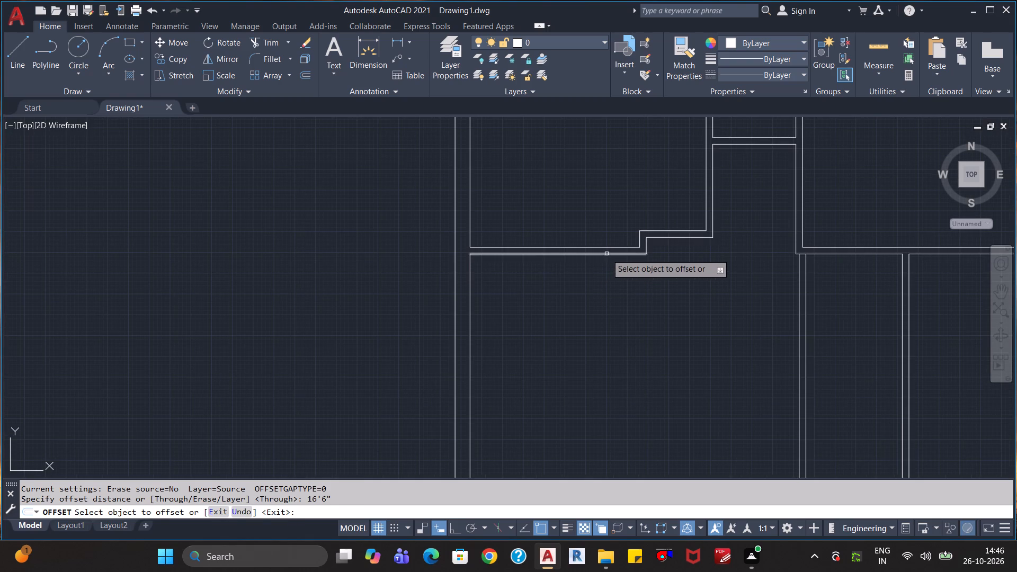
{"action": "left_click", "coordinate": [606, 254]}
{"action": "scroll", "coordinate": [599, 353], "scroll_direction": "down", "scroll_amount": 3}
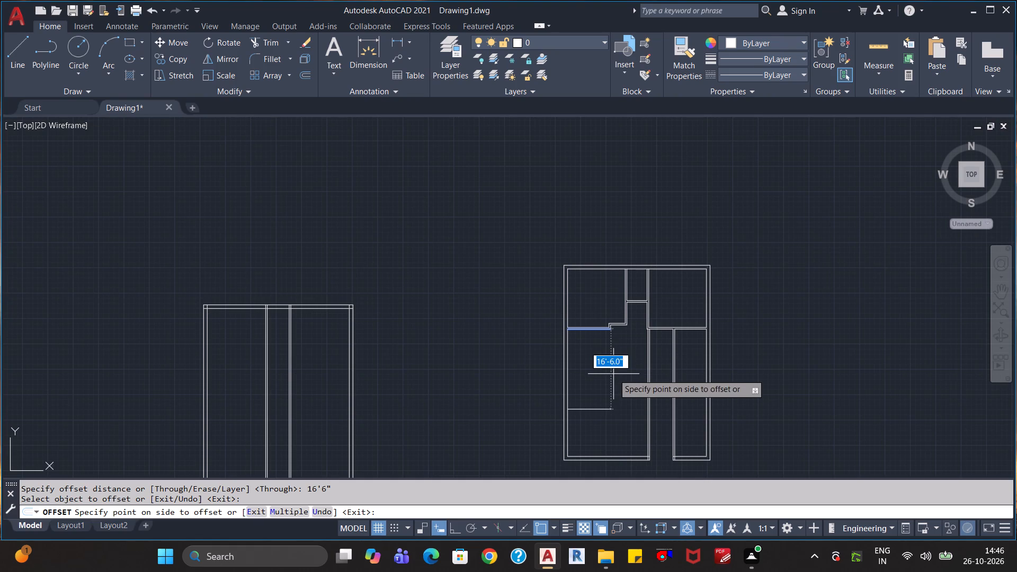
{"action": "left_click", "coordinate": [613, 374]}
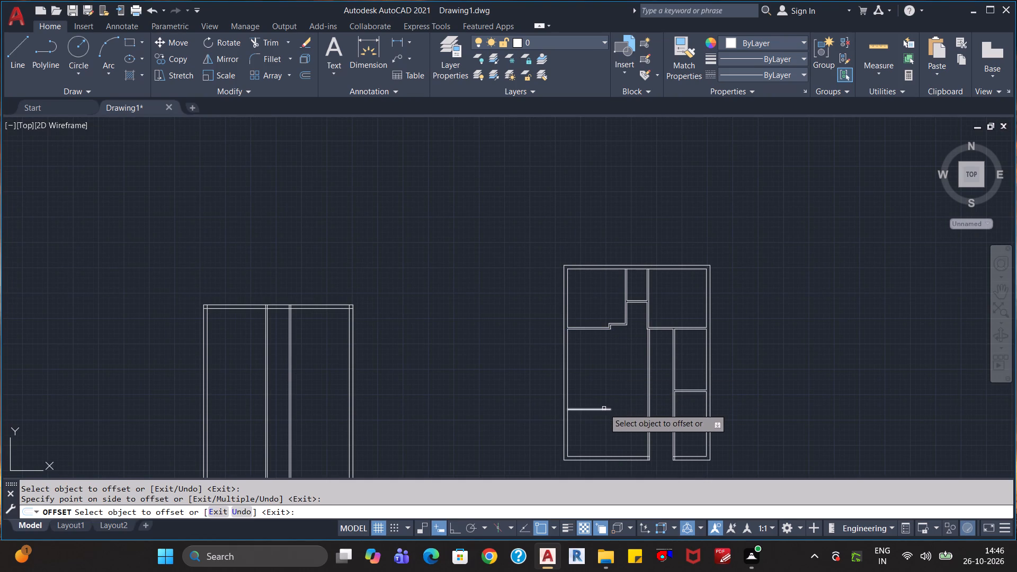
{"action": "left_click", "coordinate": [604, 408]}
{"action": "type", "text": "4\""}
{"action": "key", "text": "Return"}
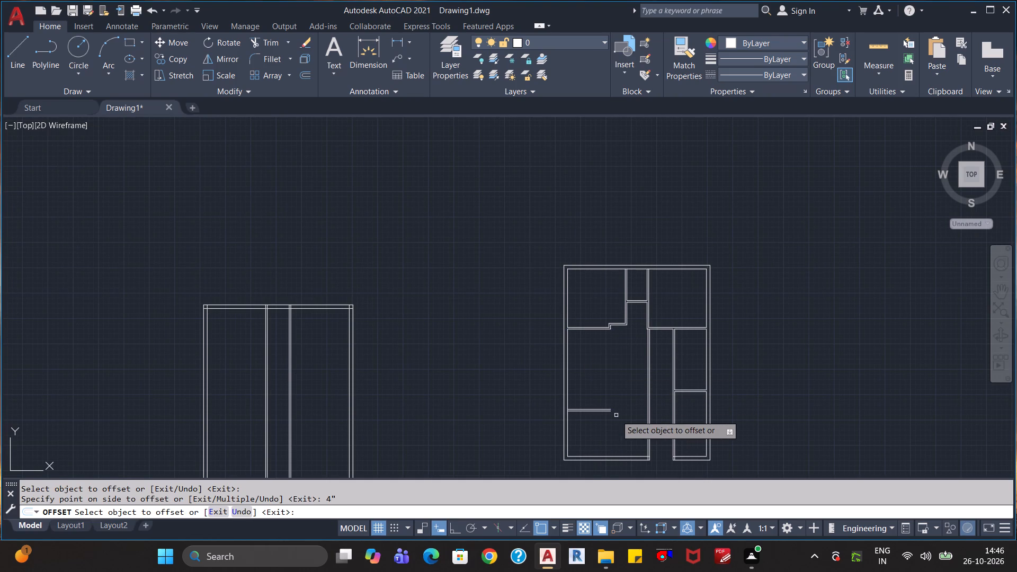
{"action": "key", "text": "Escape"}
{"action": "key", "text": "Escape"}
{"action": "key", "text": "Escape"}
Extend the two new horizontal partition lines to the vertical partition on their right.
{"action": "type", "text": "ex"}
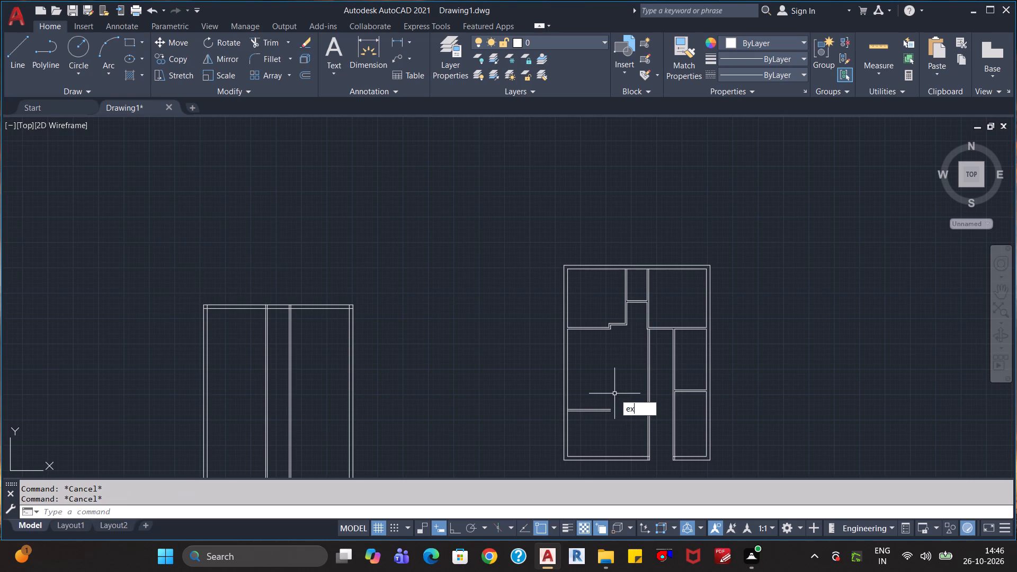
{"action": "key", "text": "Return"}
{"action": "left_click", "coordinate": [609, 392]}
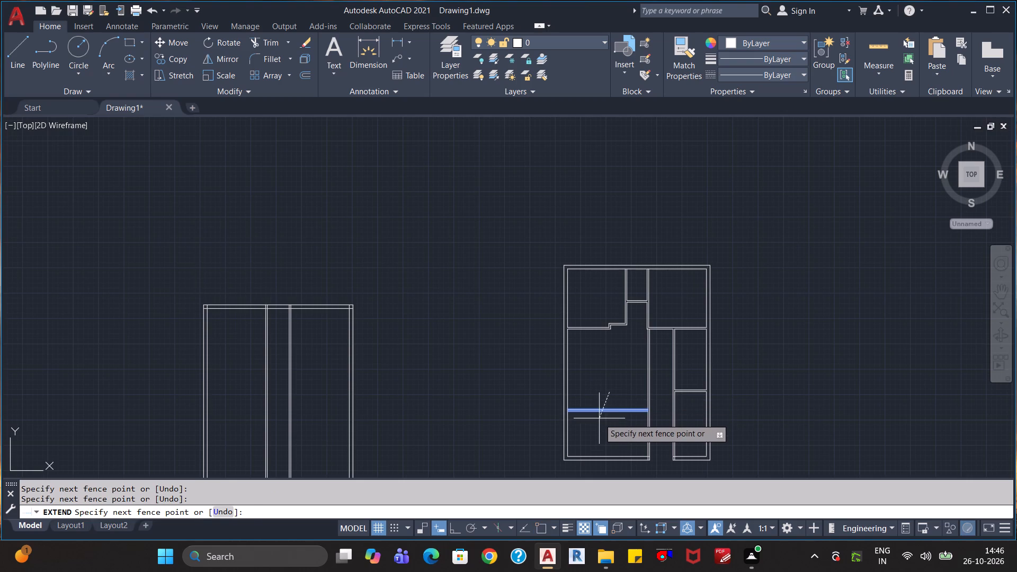
{"action": "left_click", "coordinate": [599, 418]}
{"action": "key", "text": "Escape"}
{"action": "key", "text": "Escape"}
Offset the new horizontal partition's lower line 6'6" downward within the bottom-left room.
{"action": "scroll", "coordinate": [611, 435], "scroll_direction": "down", "scroll_amount": 1}
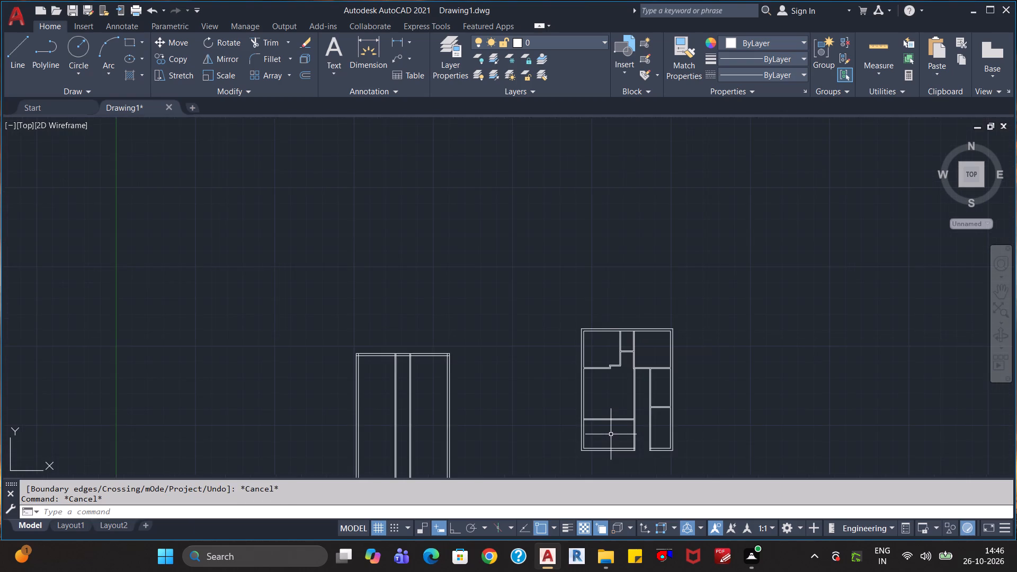
{"action": "scroll", "coordinate": [611, 433], "scroll_direction": "up", "scroll_amount": 2}
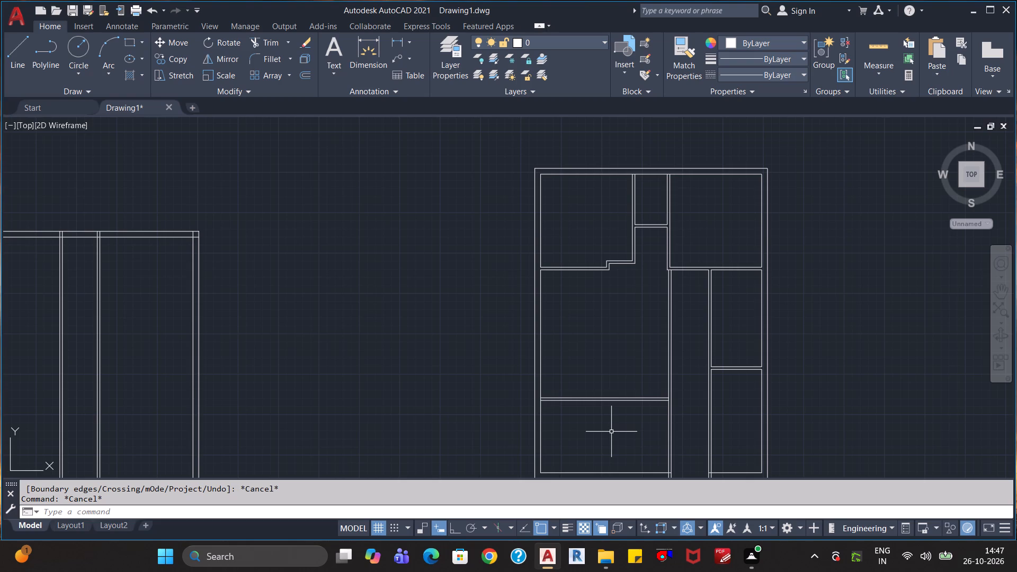
{"action": "scroll", "coordinate": [611, 432], "scroll_direction": "down", "scroll_amount": 2}
{"action": "scroll", "coordinate": [628, 453], "scroll_direction": "up", "scroll_amount": 2}
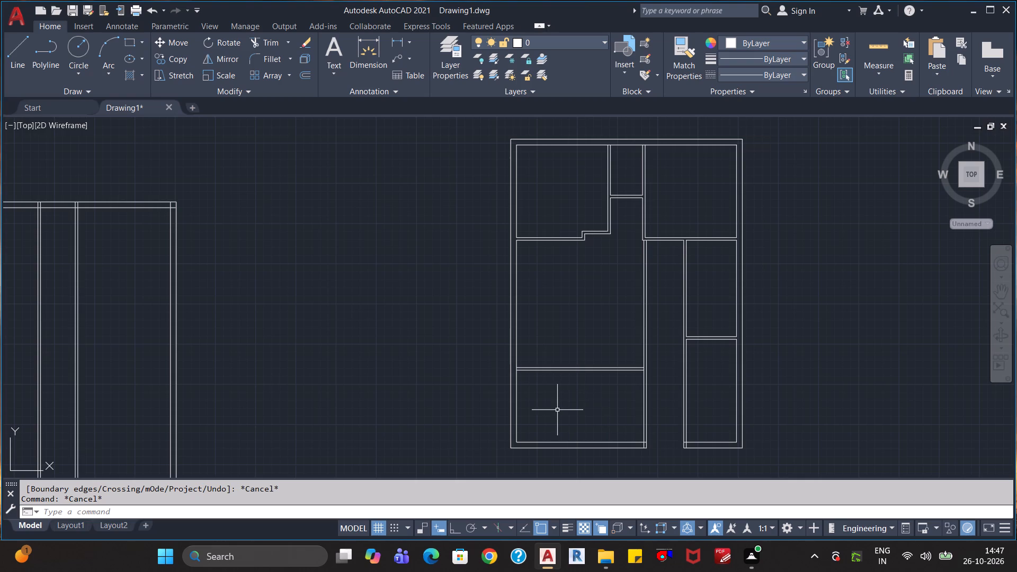
{"action": "key", "text": "o"}
{"action": "key", "text": "Return"}
{"action": "type", "text": "6'6\""}
{"action": "key", "text": "Return"}
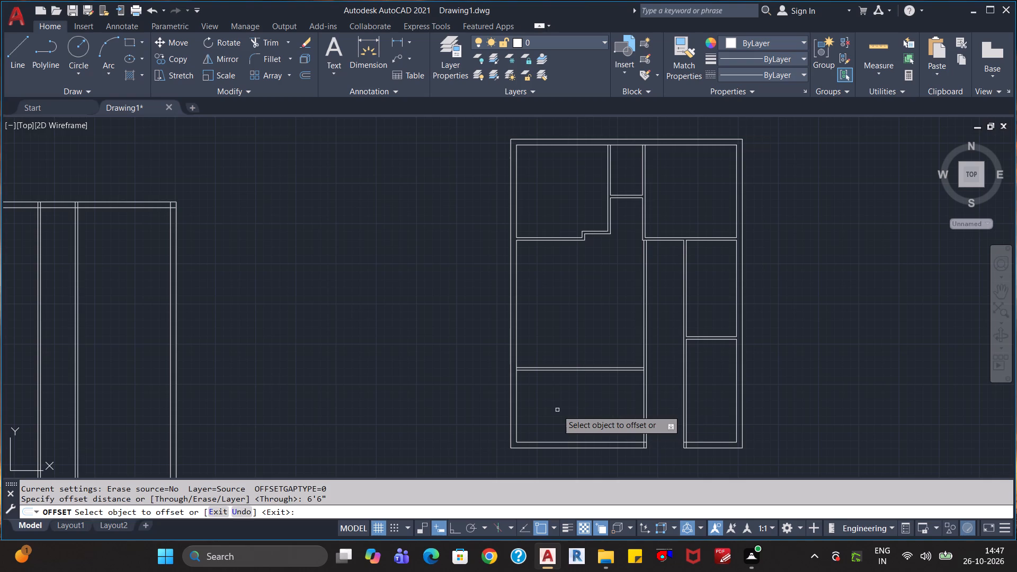
{"action": "left_click", "coordinate": [546, 370]}
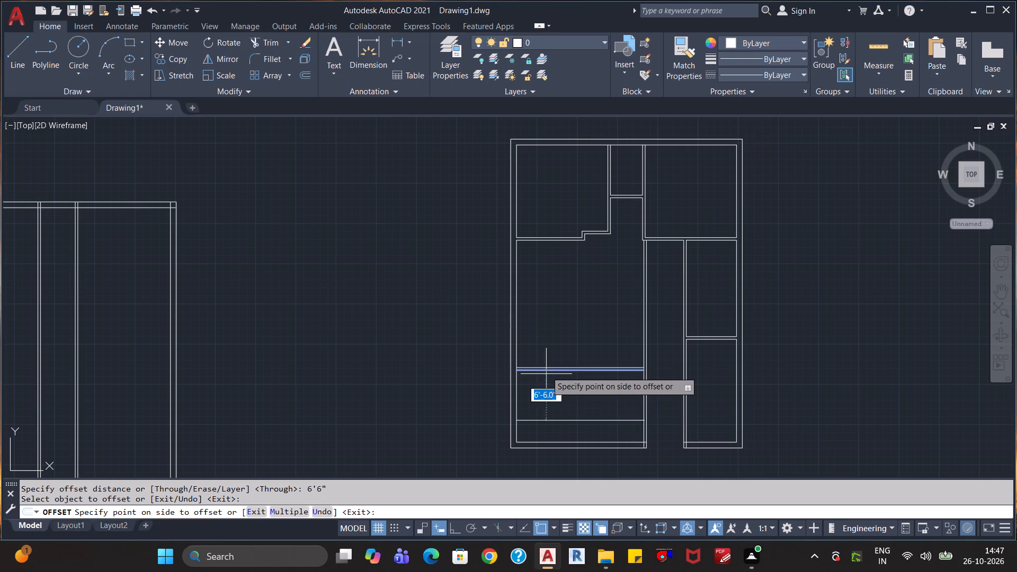
{"action": "left_click", "coordinate": [550, 411]}
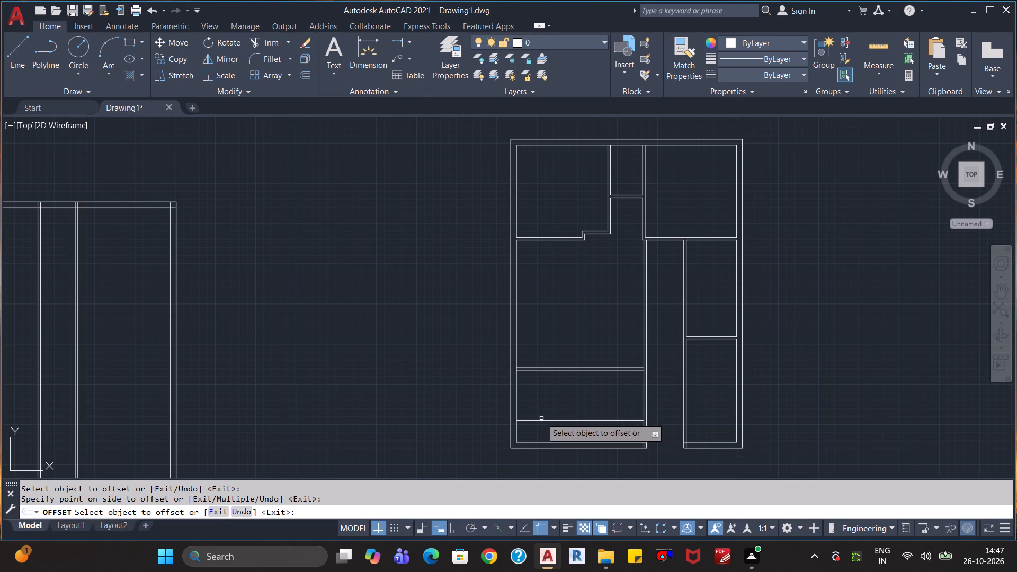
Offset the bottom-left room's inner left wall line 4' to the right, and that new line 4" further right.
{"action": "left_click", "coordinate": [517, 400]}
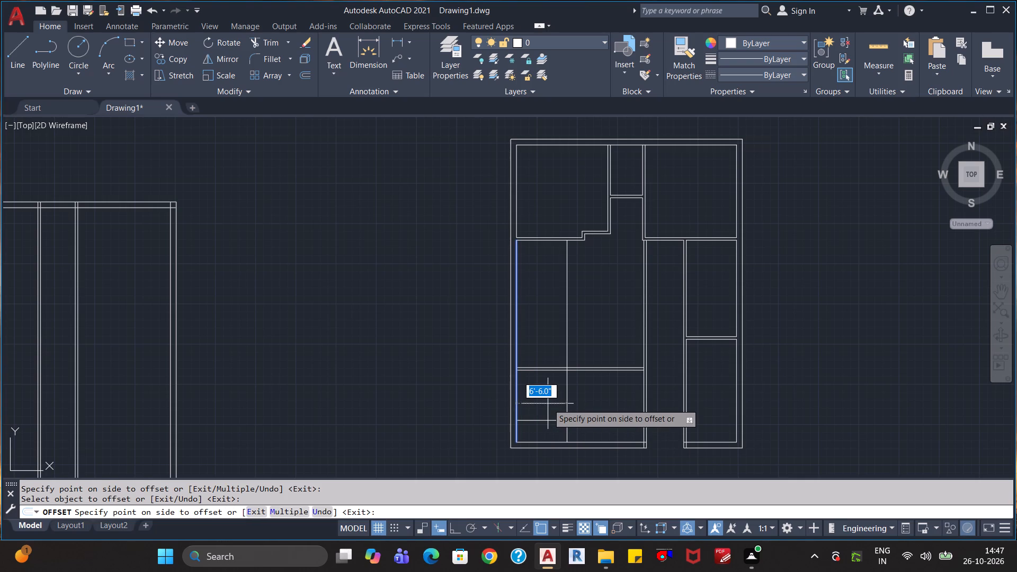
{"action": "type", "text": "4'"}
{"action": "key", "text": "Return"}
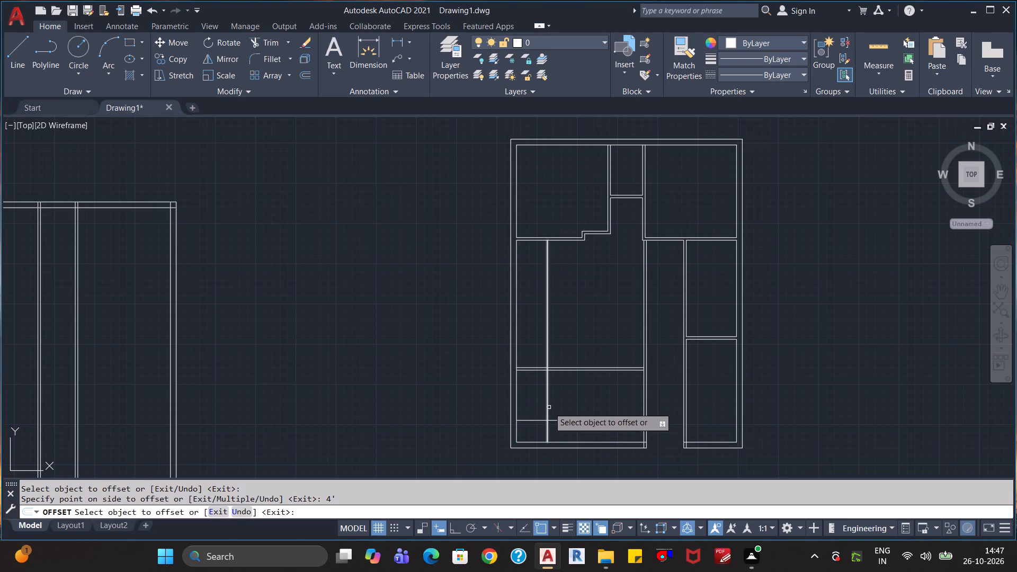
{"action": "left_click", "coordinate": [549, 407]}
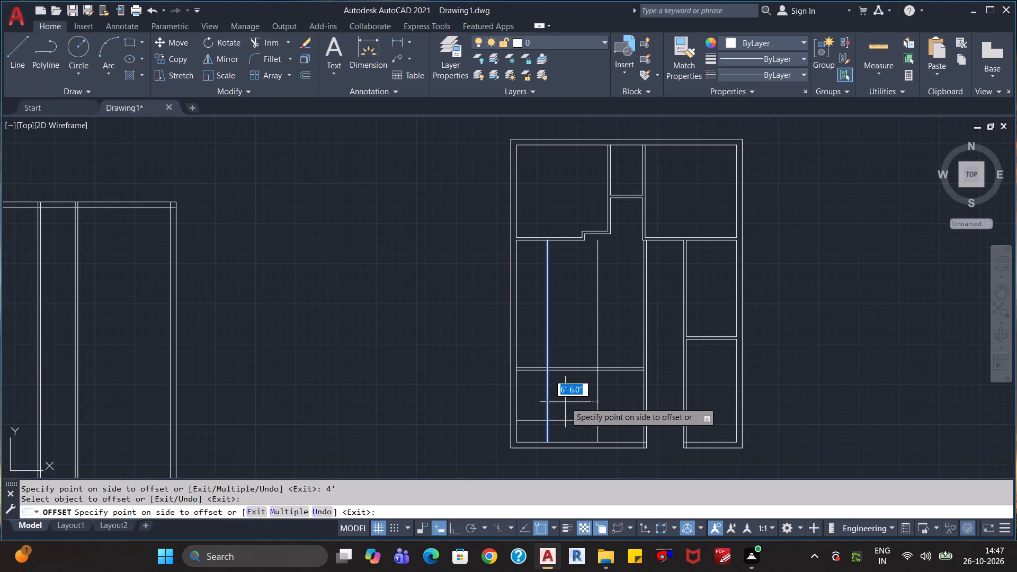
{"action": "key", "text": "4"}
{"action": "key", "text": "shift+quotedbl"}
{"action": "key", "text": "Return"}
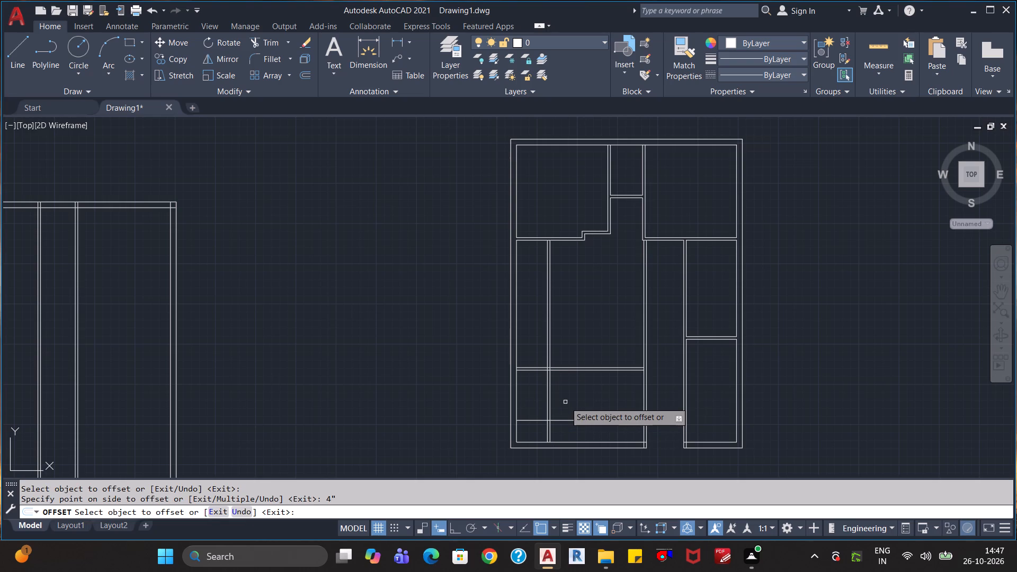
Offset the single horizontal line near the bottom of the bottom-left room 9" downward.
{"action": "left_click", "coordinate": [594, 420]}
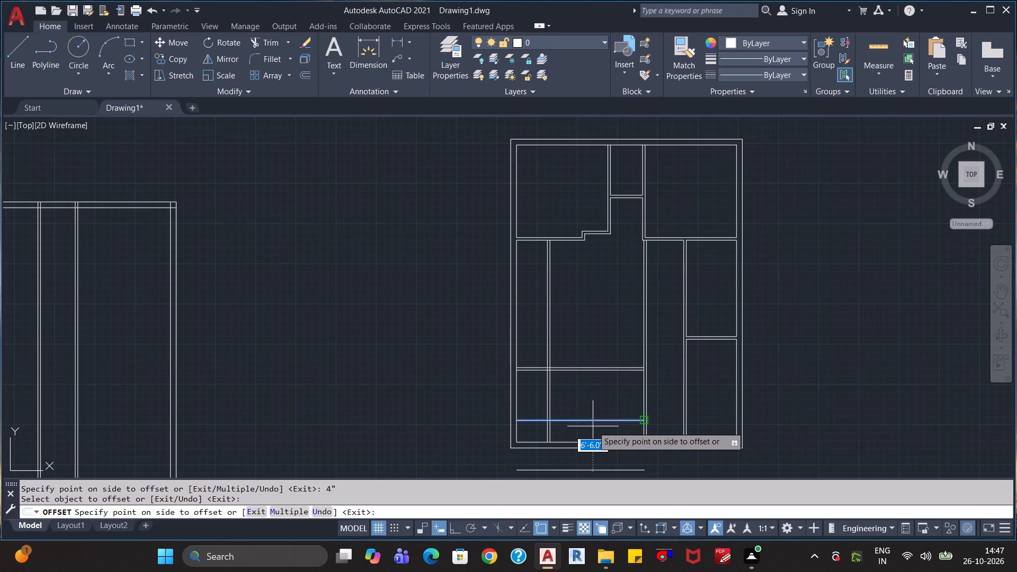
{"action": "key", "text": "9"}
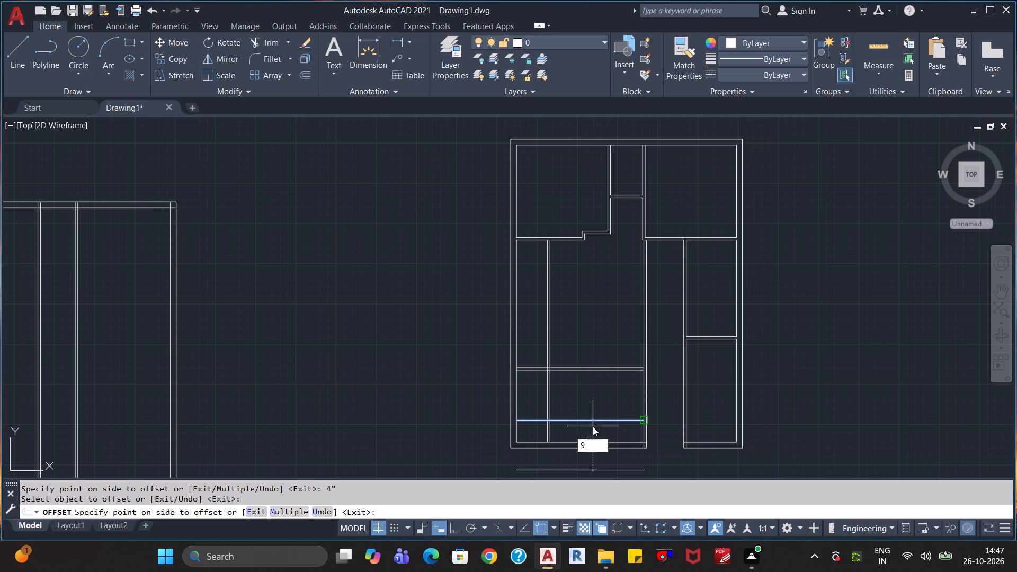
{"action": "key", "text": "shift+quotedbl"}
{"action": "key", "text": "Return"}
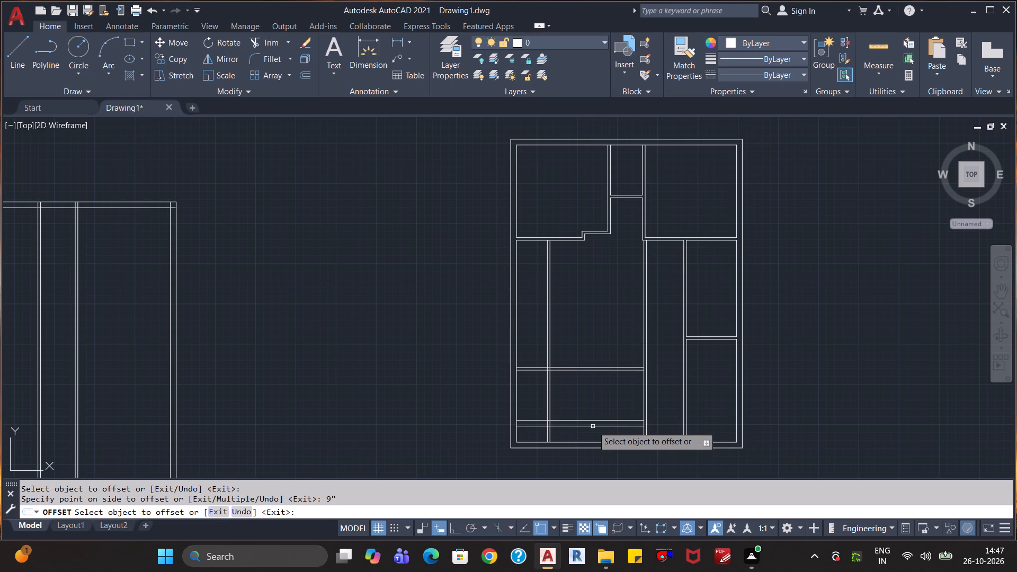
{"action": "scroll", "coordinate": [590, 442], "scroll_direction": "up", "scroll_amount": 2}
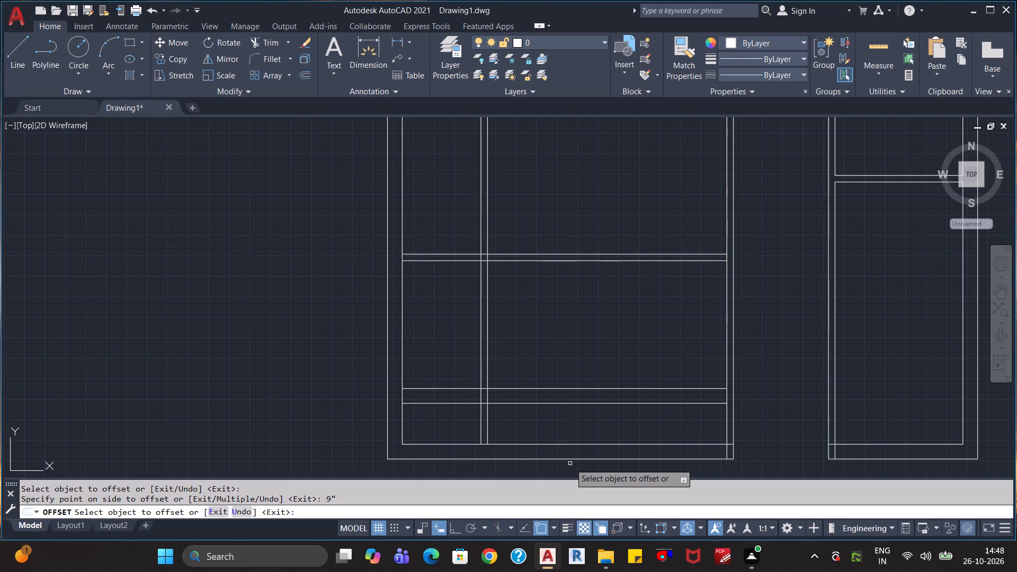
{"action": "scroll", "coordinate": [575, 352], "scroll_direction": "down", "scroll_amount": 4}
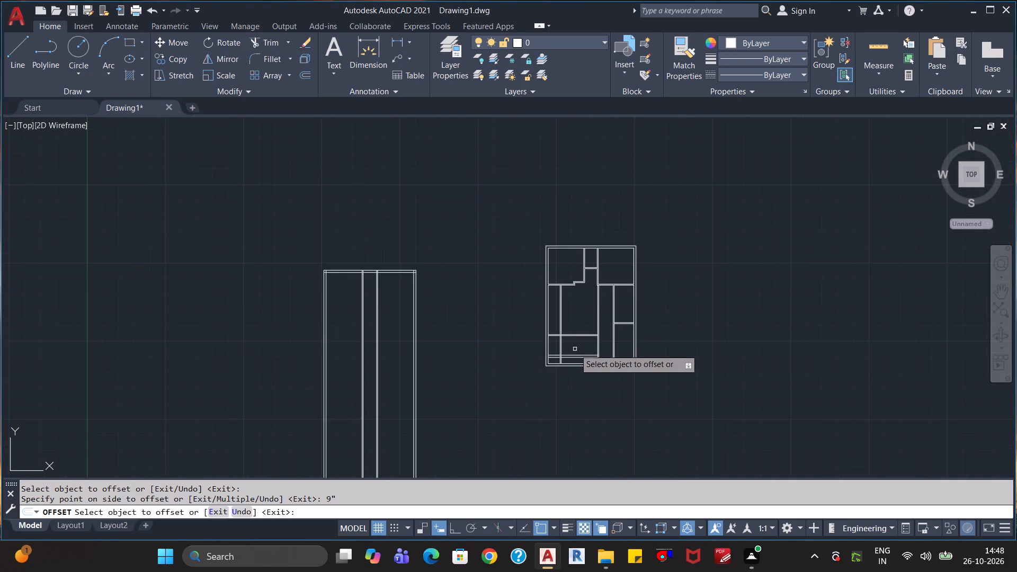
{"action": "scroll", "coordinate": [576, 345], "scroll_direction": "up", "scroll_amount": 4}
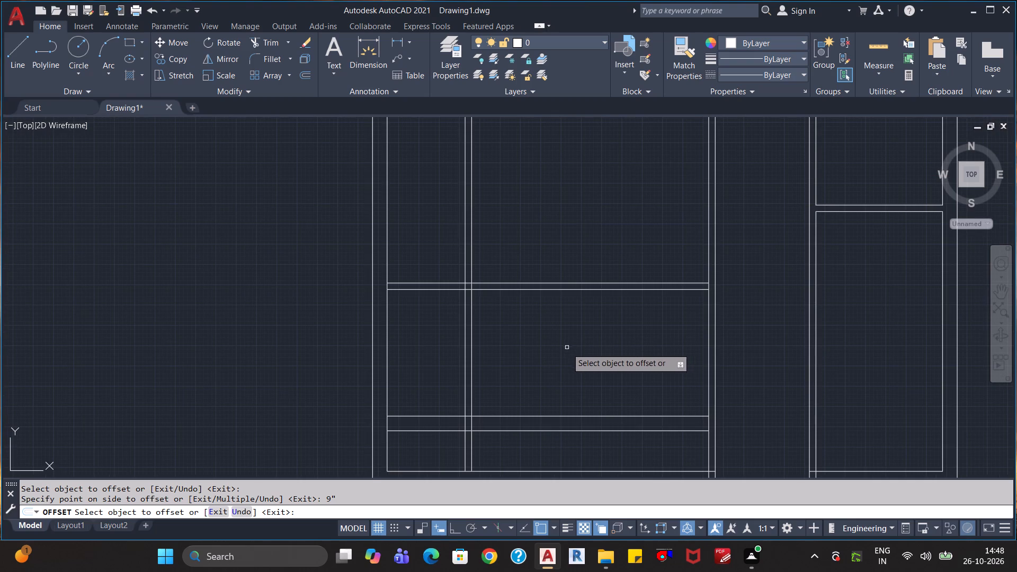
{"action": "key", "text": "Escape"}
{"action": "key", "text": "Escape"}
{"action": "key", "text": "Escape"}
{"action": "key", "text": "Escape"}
Erase the two horizontal lines just above the bottom wall in the bottom-left room.
{"action": "left_click", "coordinate": [540, 342]}
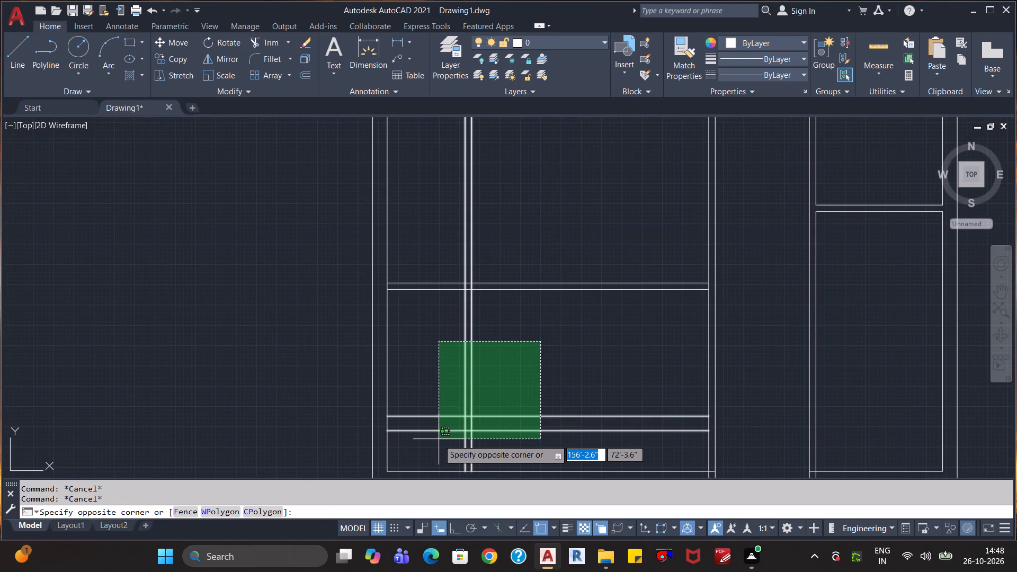
{"action": "key", "text": "Escape"}
{"action": "key", "text": "Escape"}
{"action": "left_click_drag", "start_coordinate": [536, 387], "coordinate": [537, 398]}
{"action": "left_click", "coordinate": [505, 443]}
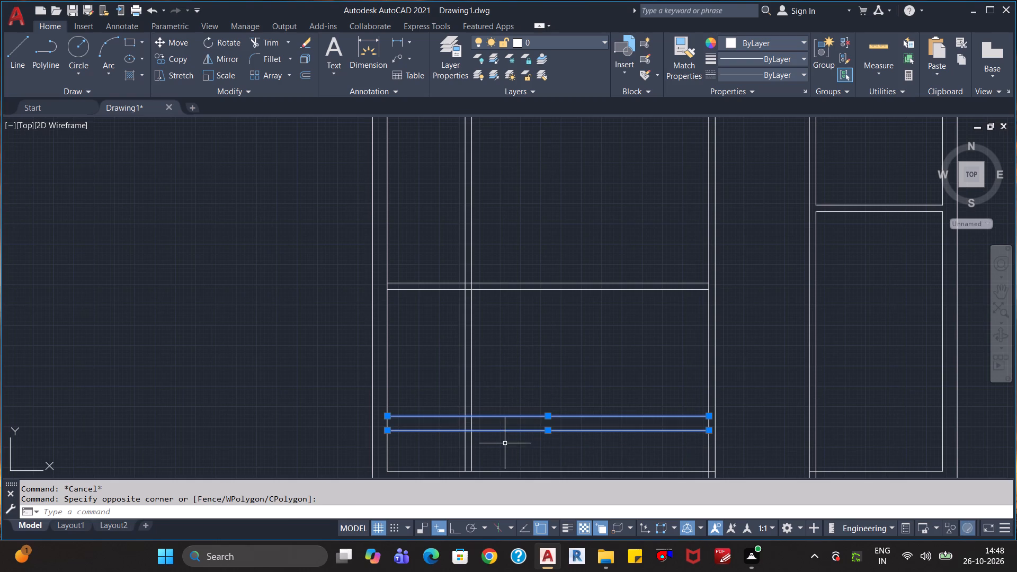
{"action": "key", "text": "Delete"}
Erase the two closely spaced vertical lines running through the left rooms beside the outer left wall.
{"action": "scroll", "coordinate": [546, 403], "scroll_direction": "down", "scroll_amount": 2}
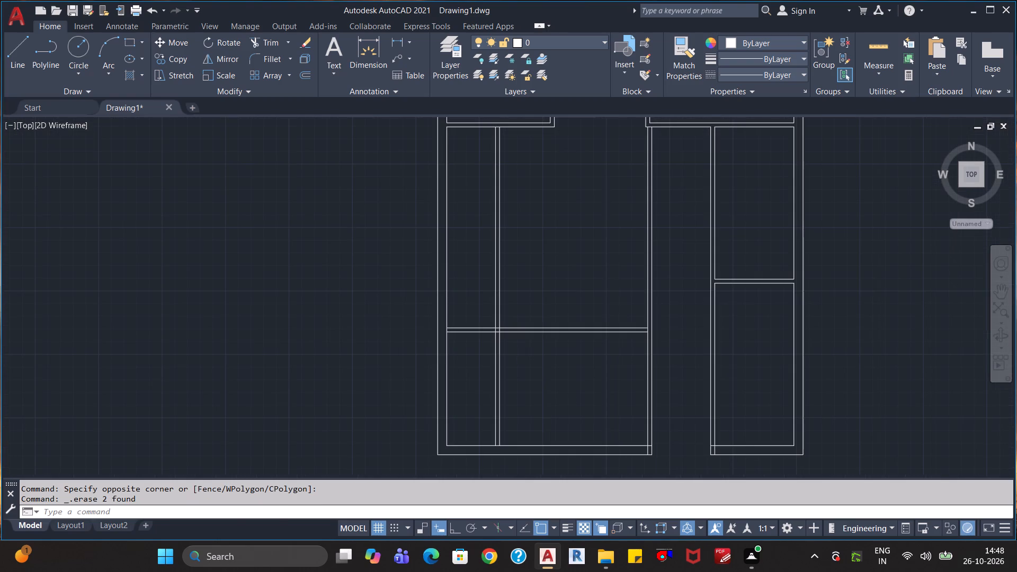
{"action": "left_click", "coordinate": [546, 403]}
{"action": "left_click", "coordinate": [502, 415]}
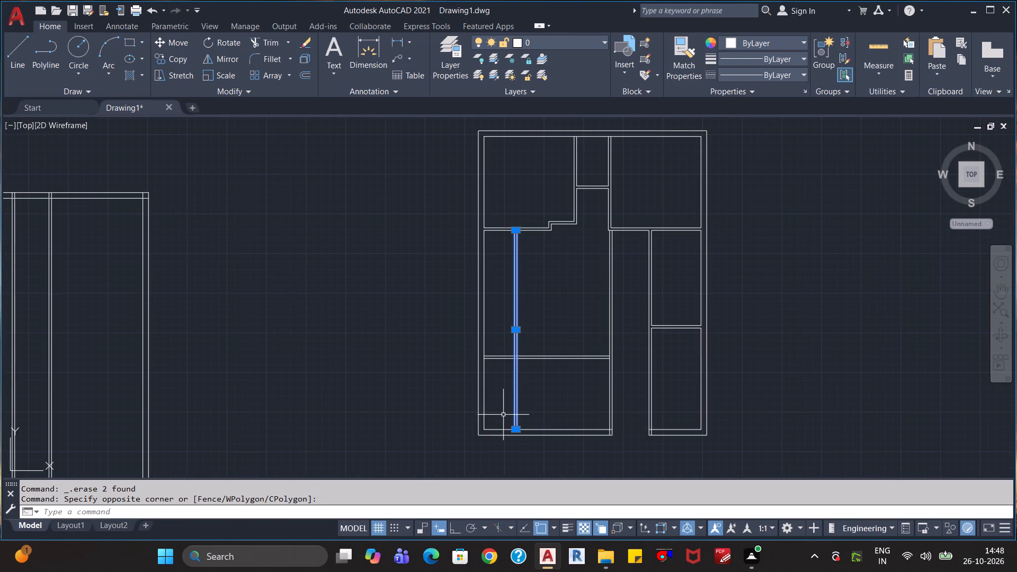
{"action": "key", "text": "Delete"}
Offset the bottom-left room's upper partition line, its lower face, 10' downward.
{"action": "scroll", "coordinate": [532, 402], "scroll_direction": "up", "scroll_amount": 2}
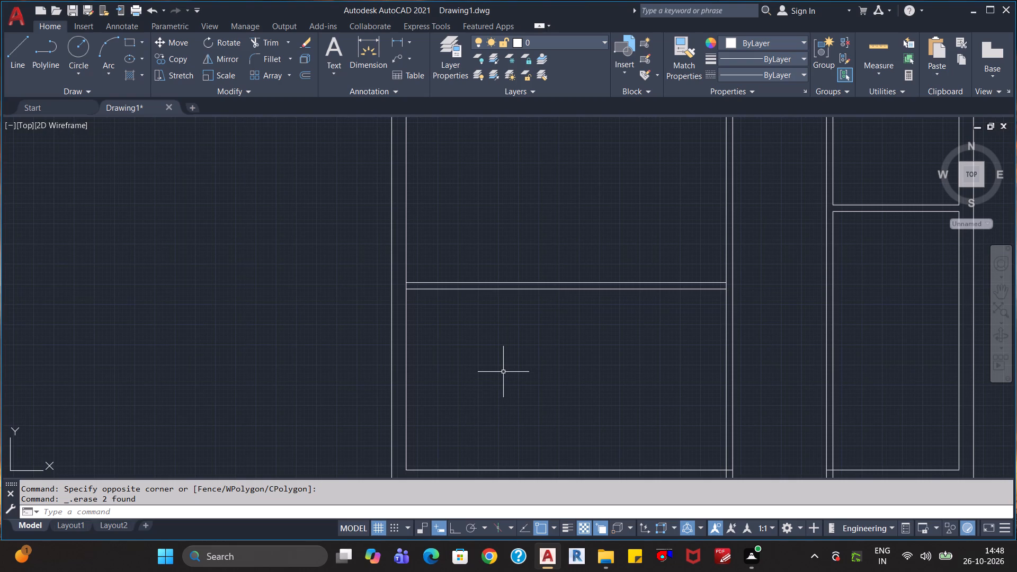
{"action": "key", "text": "o"}
{"action": "key", "text": "Return"}
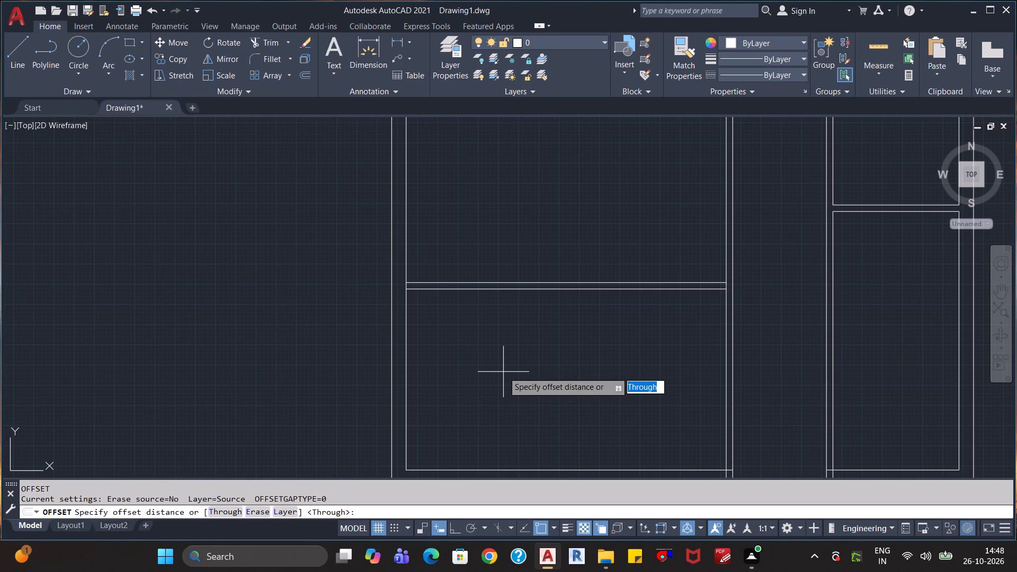
{"action": "type", "text": "10"}
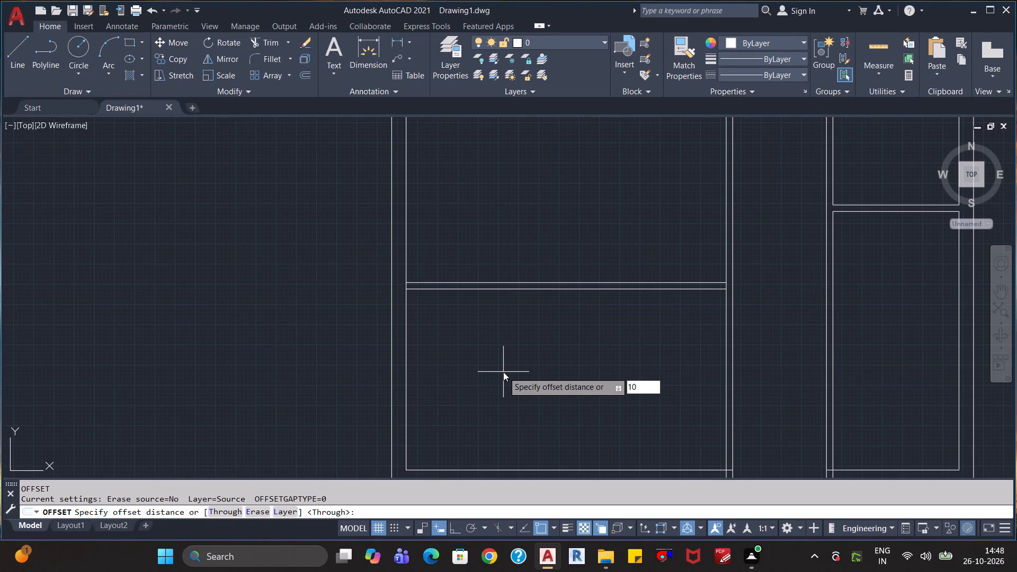
{"action": "key", "text": "apostrophe"}
{"action": "key", "text": "Return"}
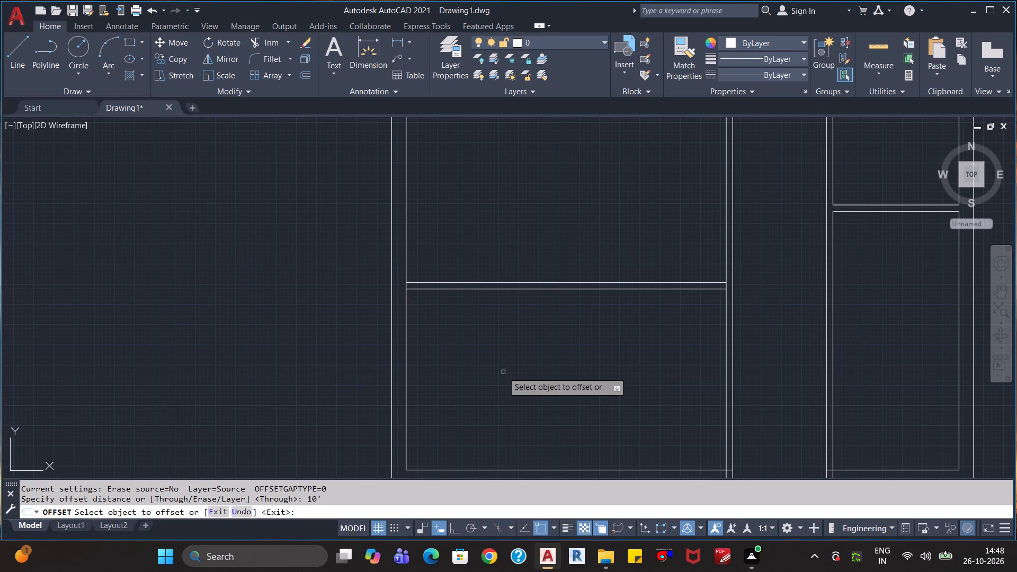
{"action": "left_click", "coordinate": [497, 289]}
{"action": "scroll", "coordinate": [497, 333], "scroll_direction": "down", "scroll_amount": 2}
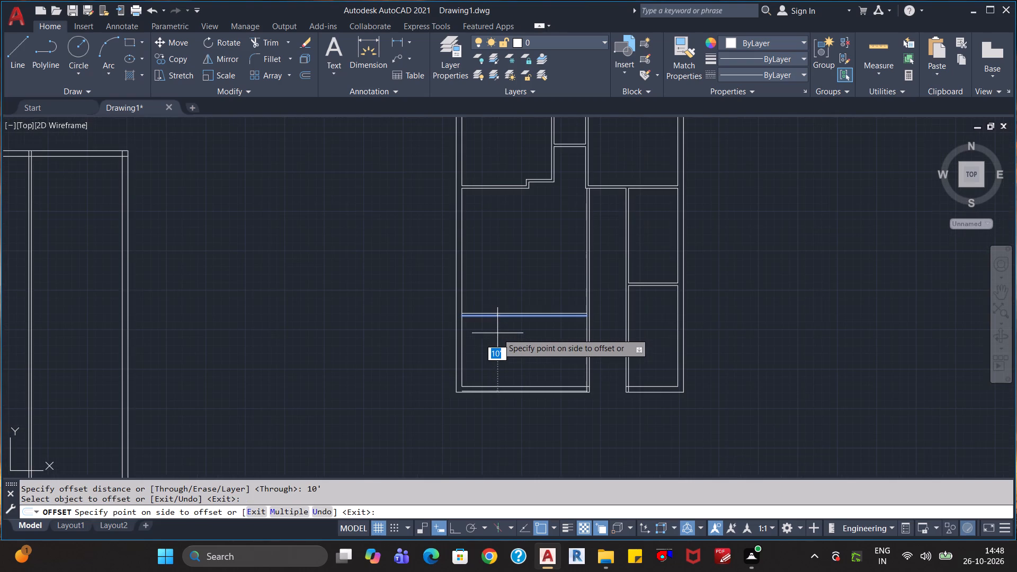
{"action": "scroll", "coordinate": [497, 335], "scroll_direction": "up", "scroll_amount": 2}
{"action": "scroll", "coordinate": [497, 335], "scroll_direction": "down", "scroll_amount": 2}
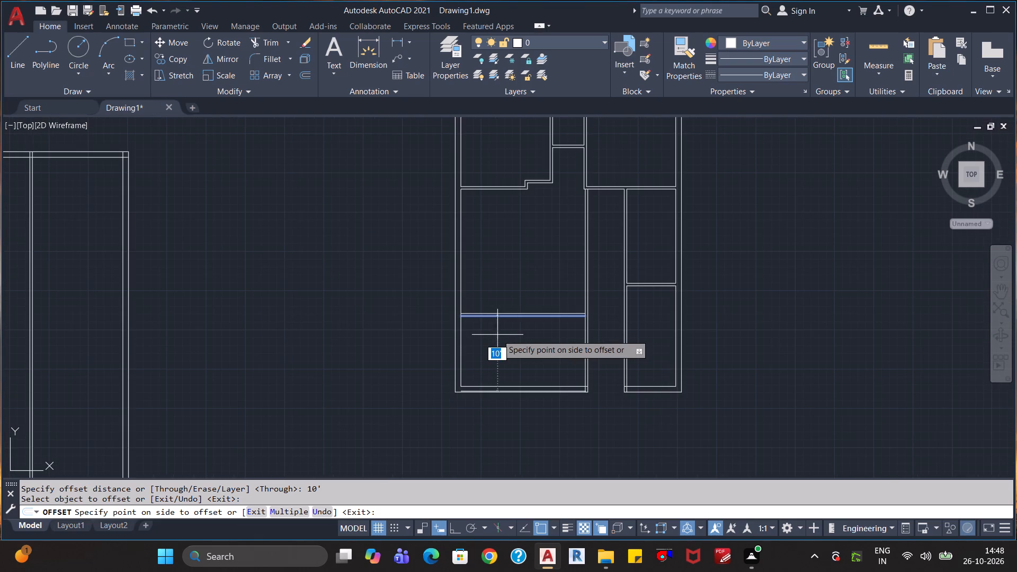
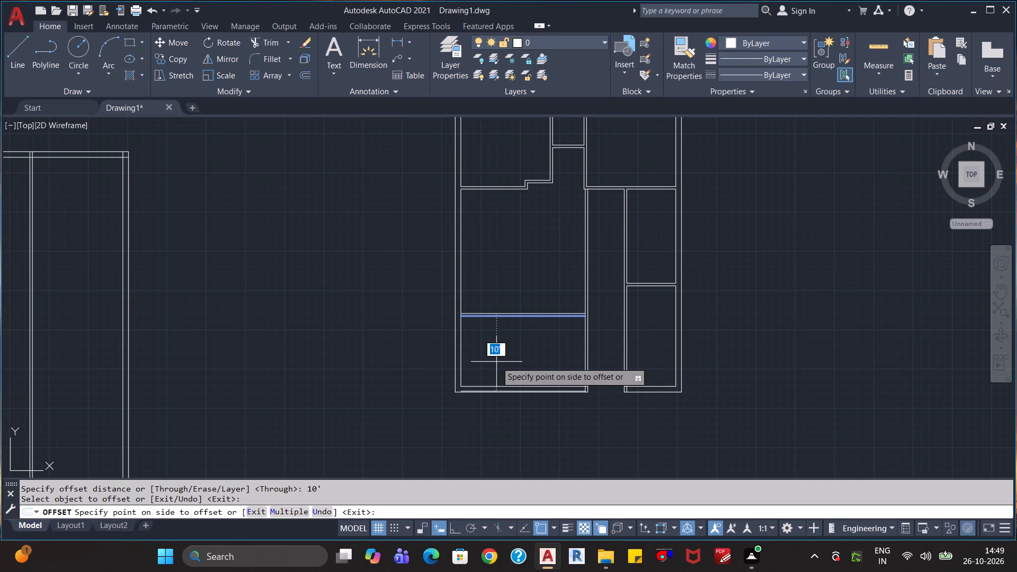
Examine the Standard dimension style's primary units and its symbols and arrows settings without changing them.
{"action": "key", "text": "Escape"}
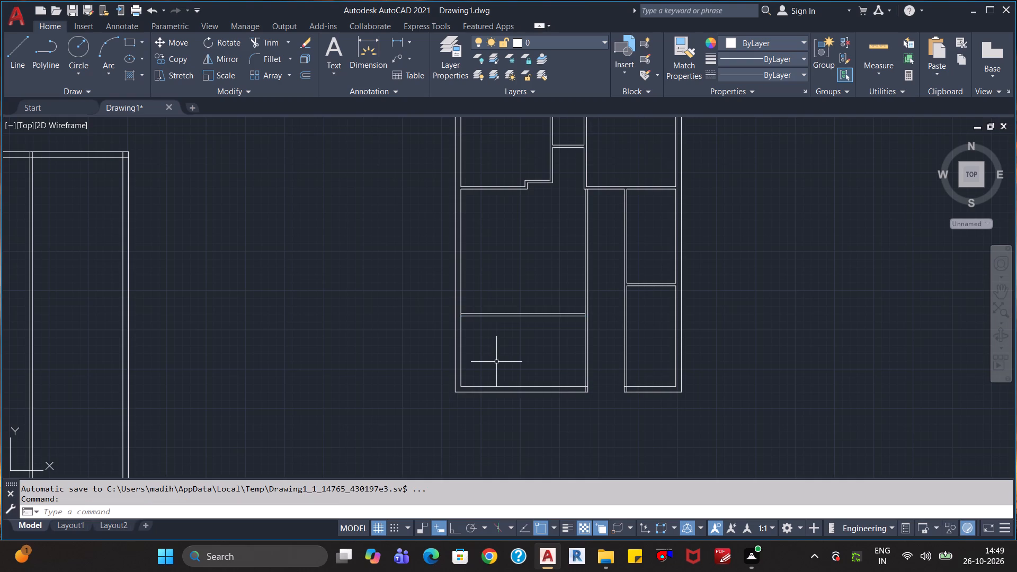
{"action": "key", "text": "d"}
{"action": "key", "text": "Return"}
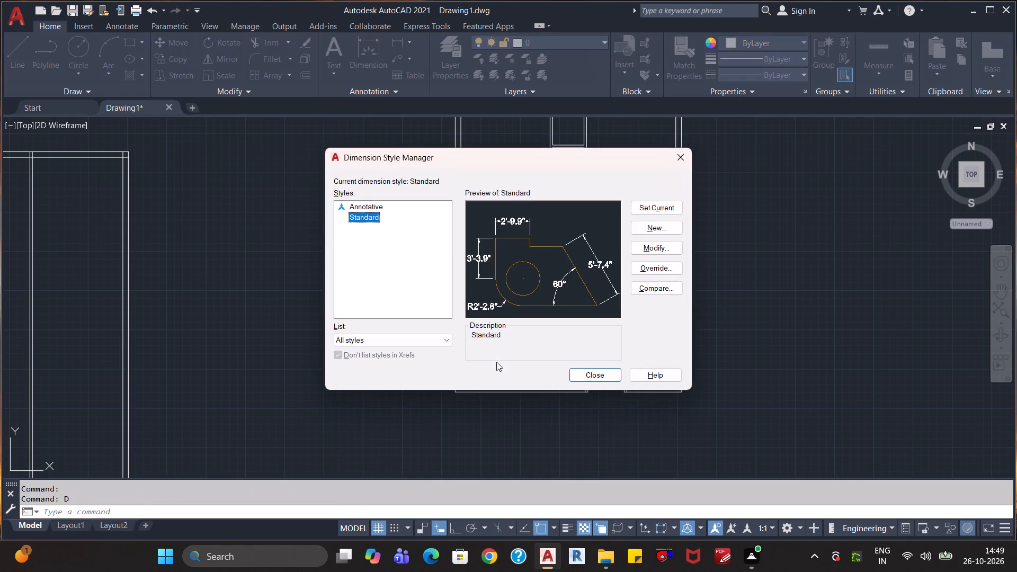
{"action": "left_click", "coordinate": [646, 243]}
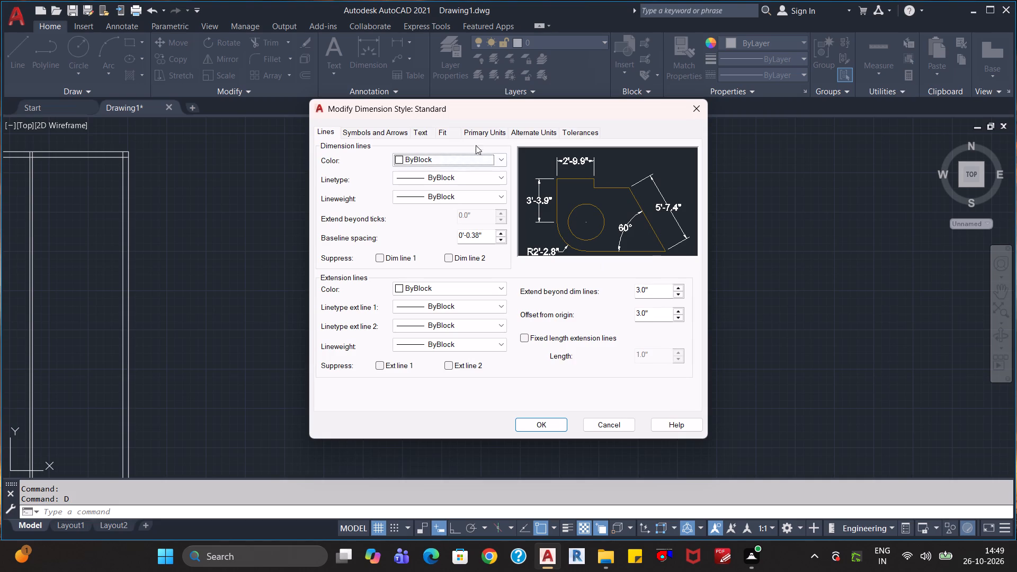
{"action": "left_click", "coordinate": [479, 134]}
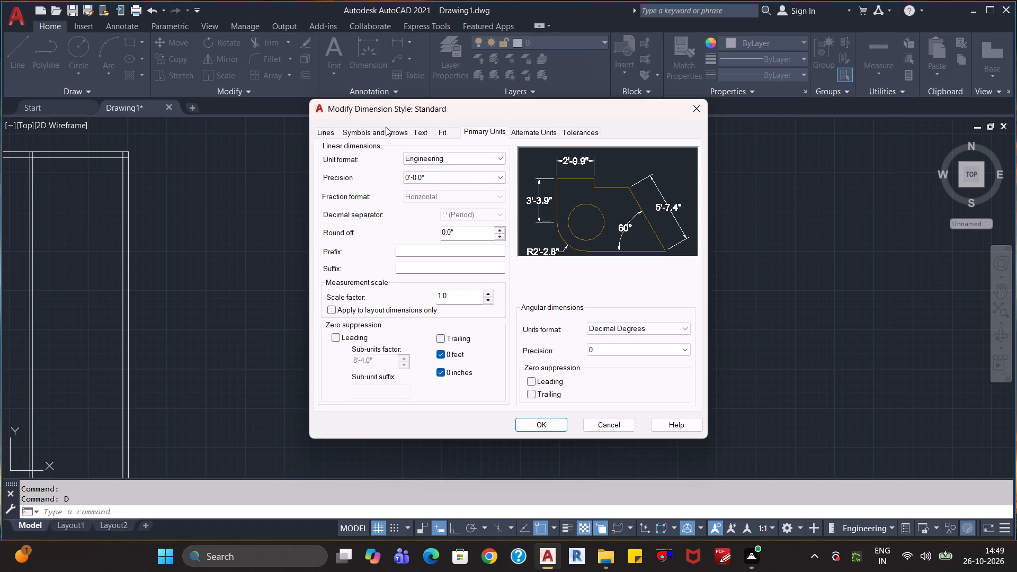
{"action": "left_click", "coordinate": [386, 127]}
{"action": "left_click", "coordinate": [384, 128]}
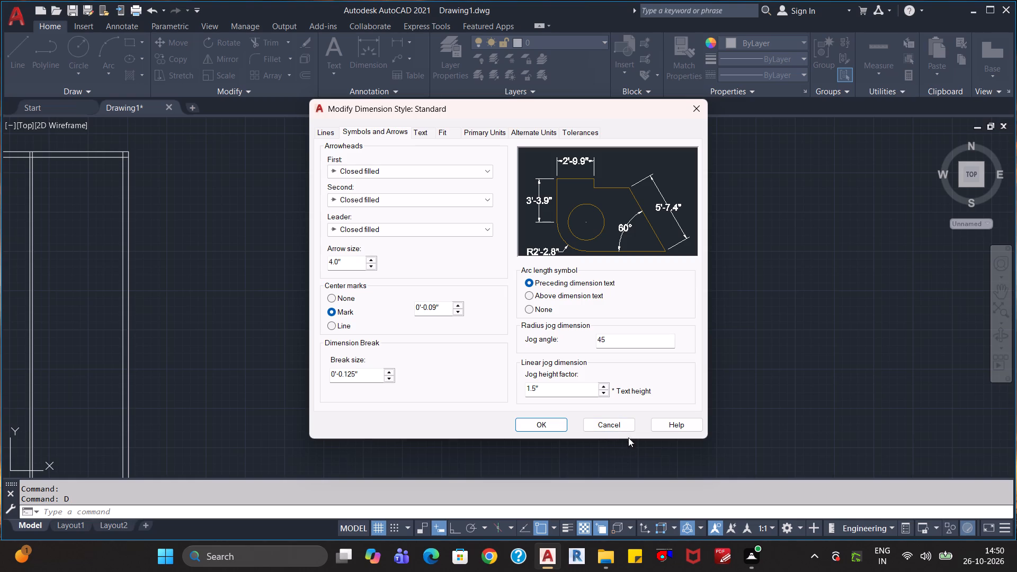
{"action": "left_click", "coordinate": [629, 426]}
{"action": "left_click", "coordinate": [612, 373]}
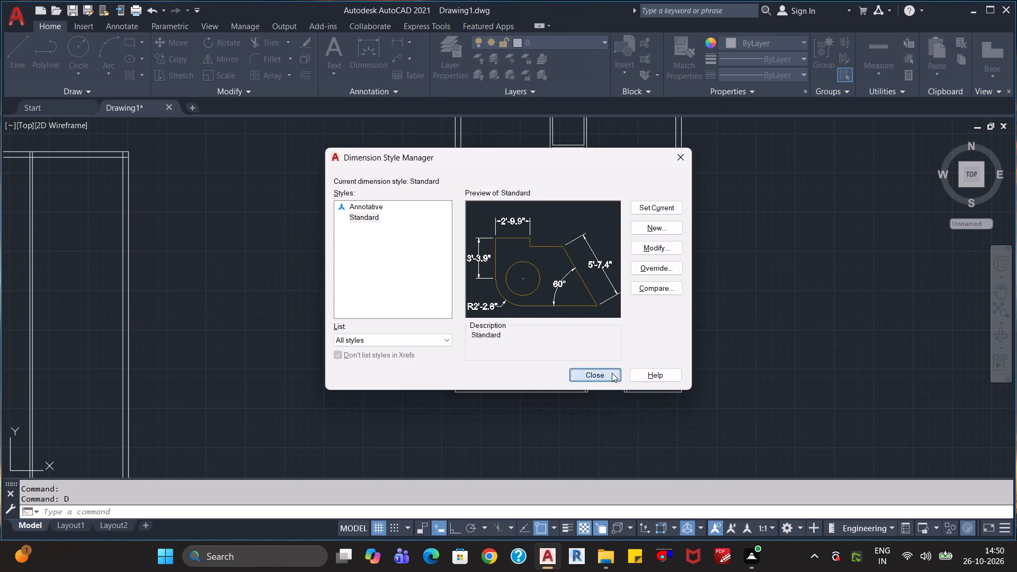
Move the whole floor plan up and to the right, clearing the space beside the tall double-line outline.
{"action": "scroll", "coordinate": [653, 368], "scroll_direction": "down", "scroll_amount": 2}
{"action": "scroll", "coordinate": [653, 368], "scroll_direction": "up", "scroll_amount": 1}
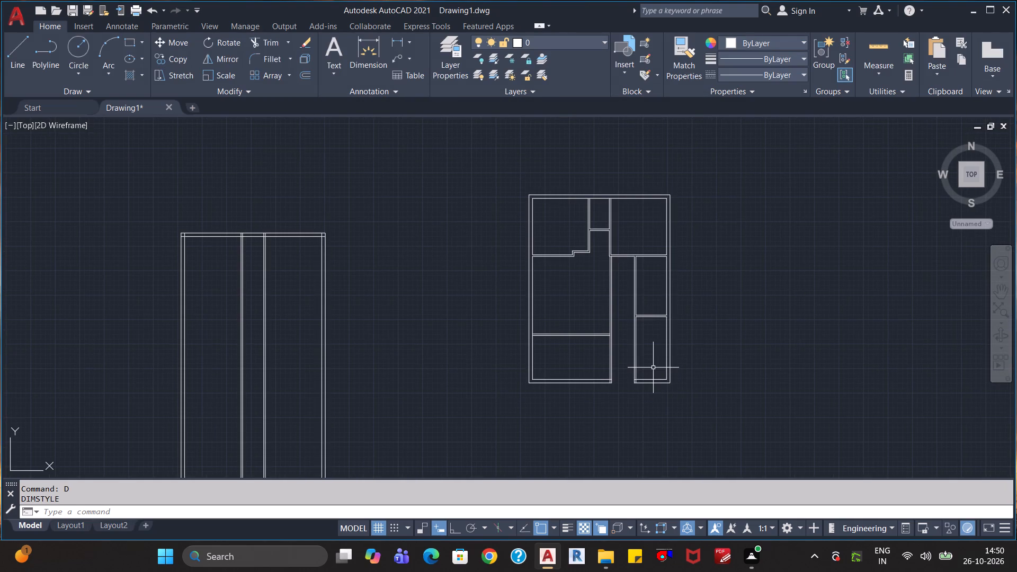
{"action": "left_click", "coordinate": [764, 398]}
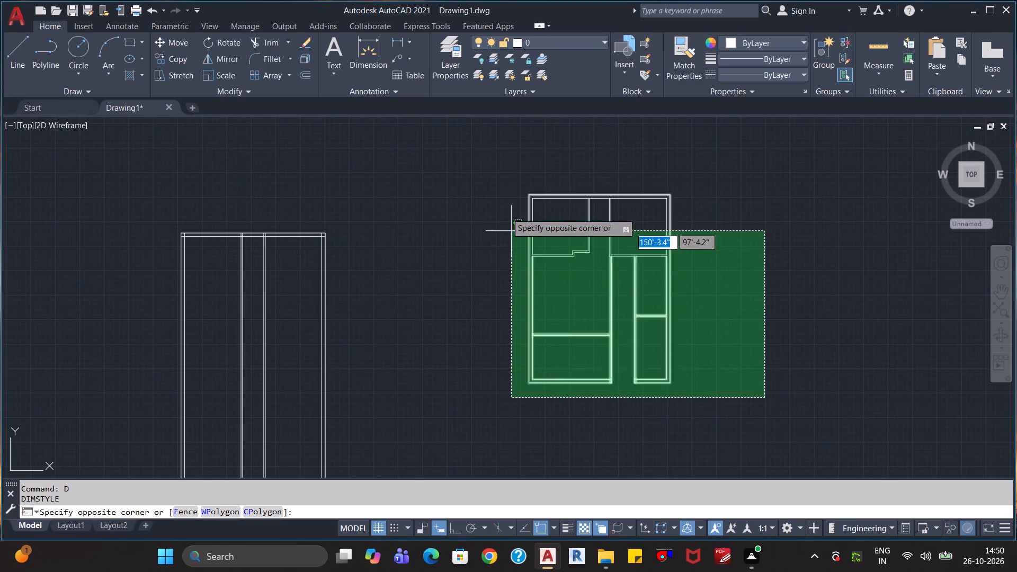
{"action": "left_click", "coordinate": [498, 167]}
{"action": "key", "text": "m"}
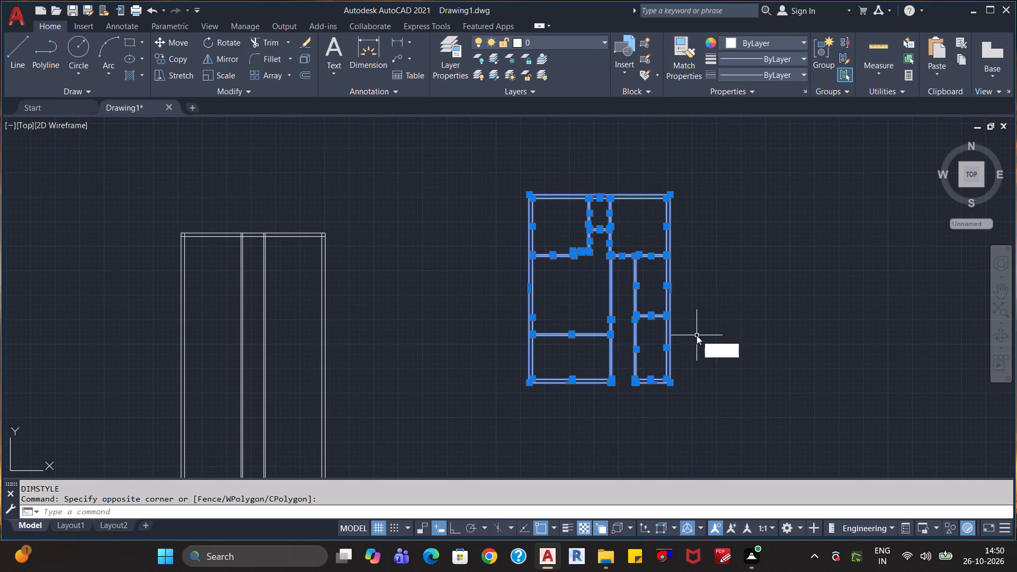
{"action": "key", "text": "Return"}
{"action": "left_click", "coordinate": [627, 337]}
{"action": "scroll", "coordinate": [710, 212], "scroll_direction": "down", "scroll_amount": 1}
{"action": "middle_click_drag", "start_coordinate": [710, 212], "coordinate": [541, 370]}
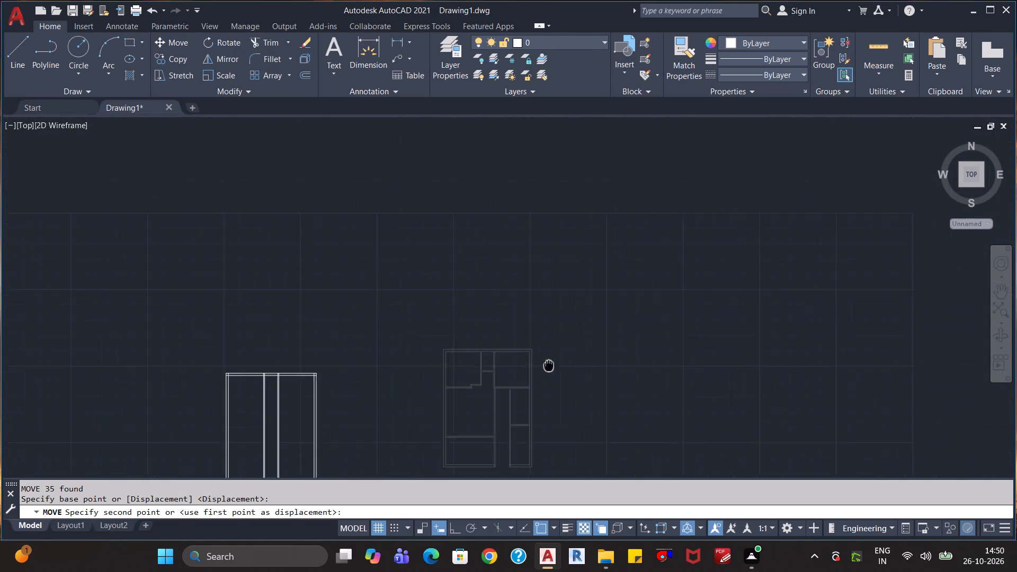
{"action": "middle_click_drag", "start_coordinate": [541, 370], "coordinate": [489, 412]}
{"action": "left_click", "coordinate": [601, 224]}
Draw a 30' by 40' rectangle in the empty space beside the tall double-line outline.
{"action": "scroll", "coordinate": [532, 341], "scroll_direction": "down", "scroll_amount": 2}
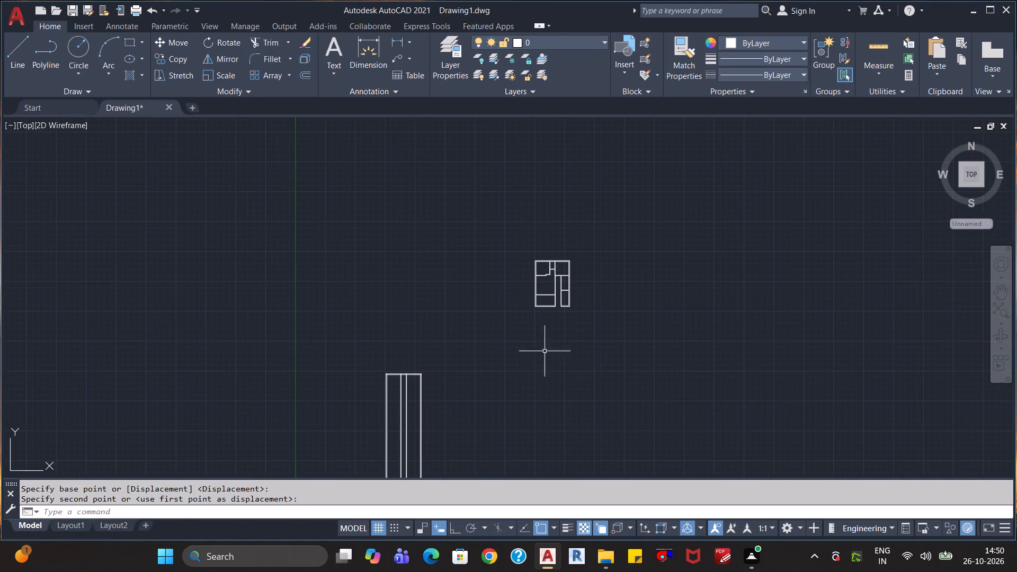
{"action": "middle_click_drag", "start_coordinate": [566, 378], "coordinate": [458, 289]}
{"action": "scroll", "coordinate": [499, 346], "scroll_direction": "up", "scroll_amount": 2}
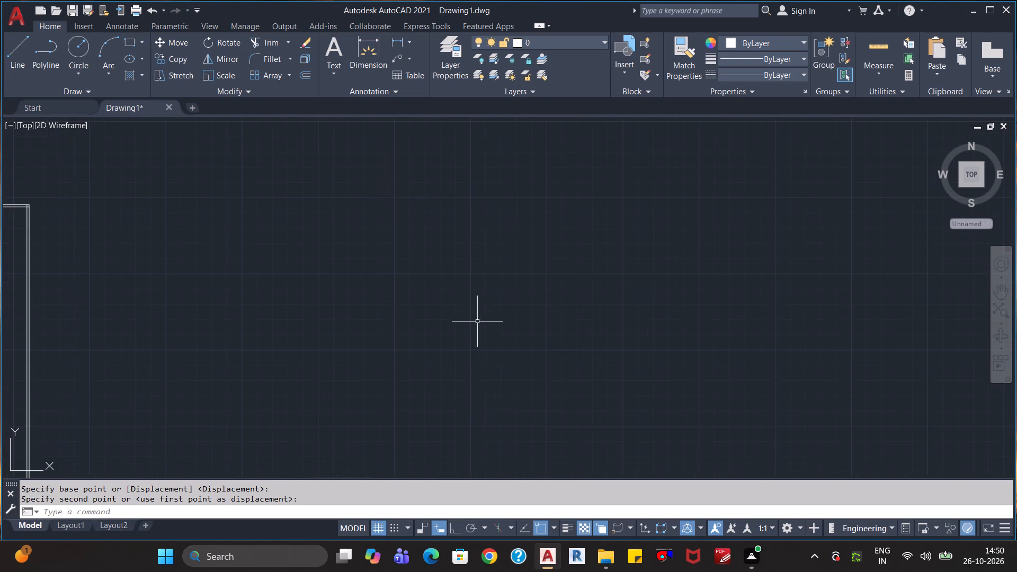
{"action": "middle_click_drag", "start_coordinate": [457, 309], "coordinate": [730, 381]}
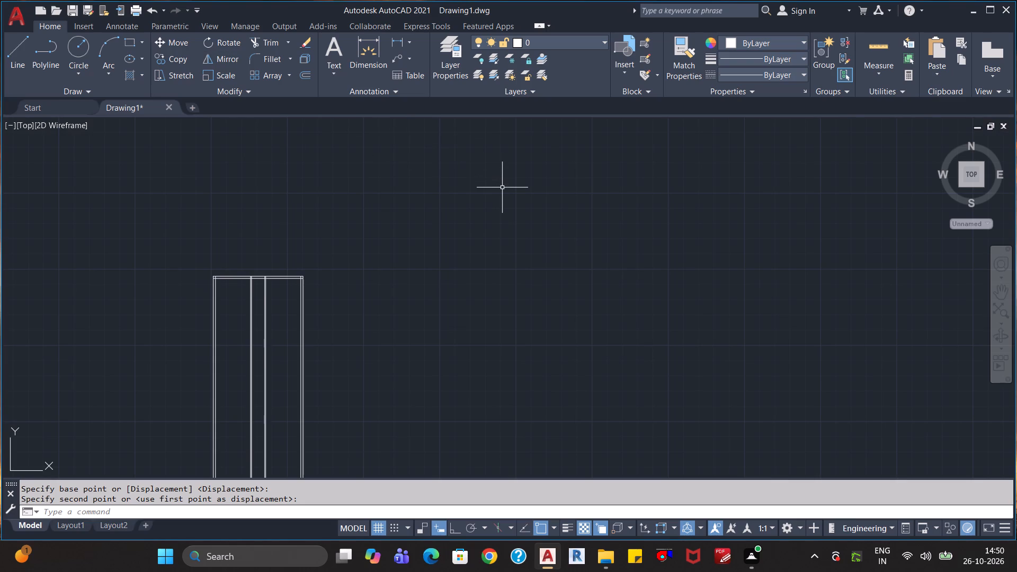
{"action": "type", "text": "rec"}
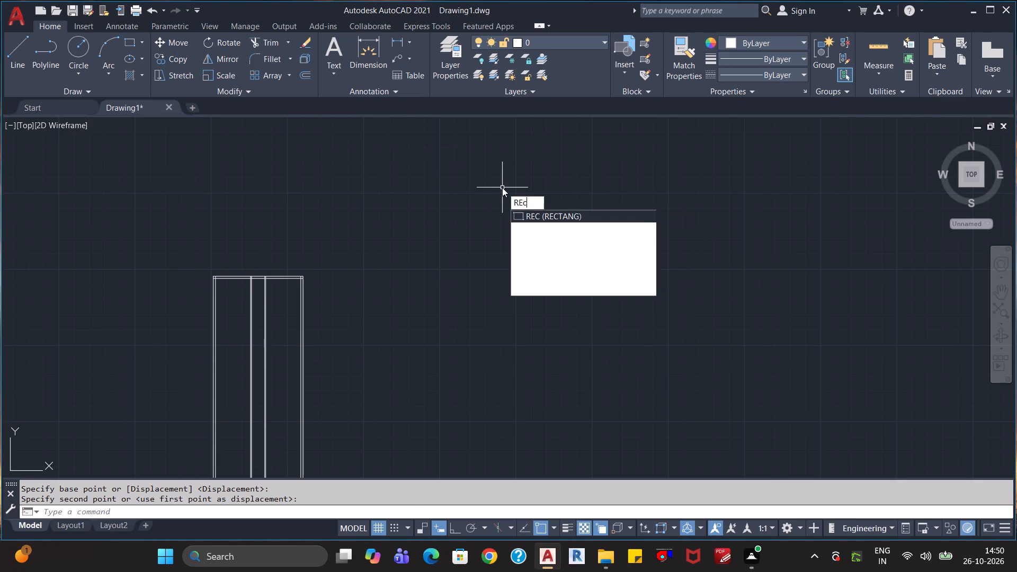
{"action": "key", "text": "Return"}
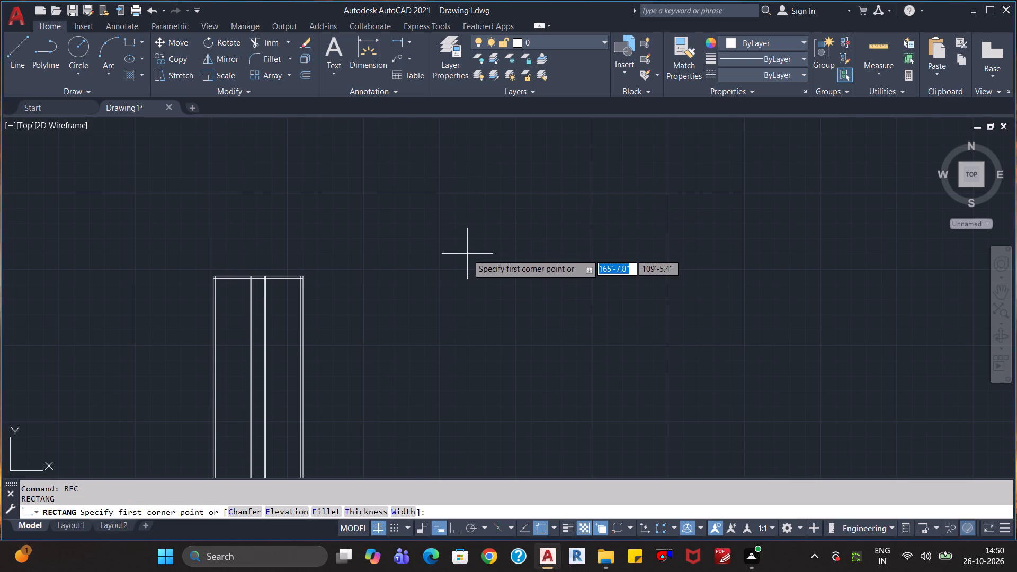
{"action": "left_click", "coordinate": [467, 254]}
{"action": "key", "text": "d"}
{"action": "key", "text": "Return"}
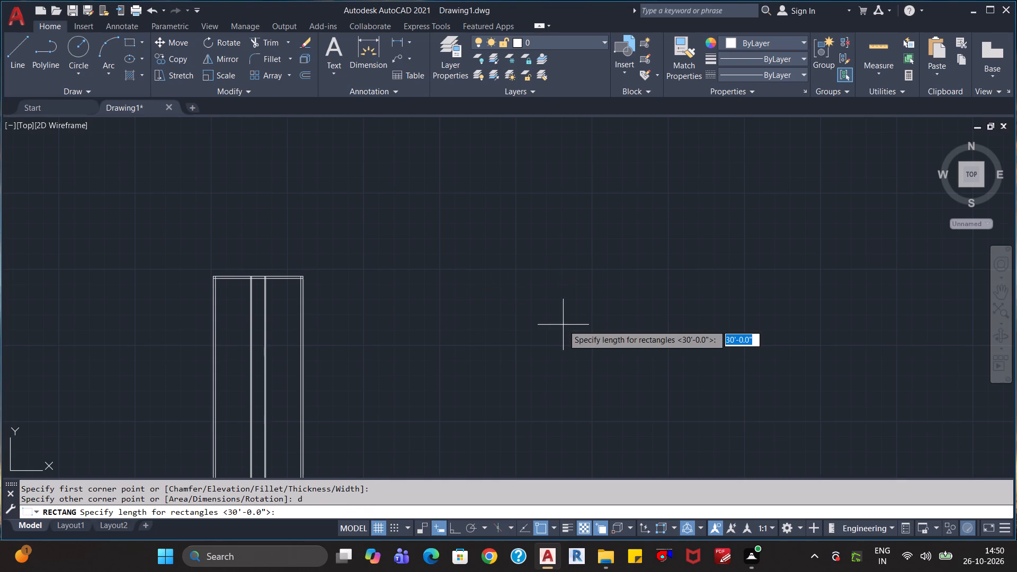
{"action": "key", "text": "4"}
{"action": "key", "text": "BackSpace"}
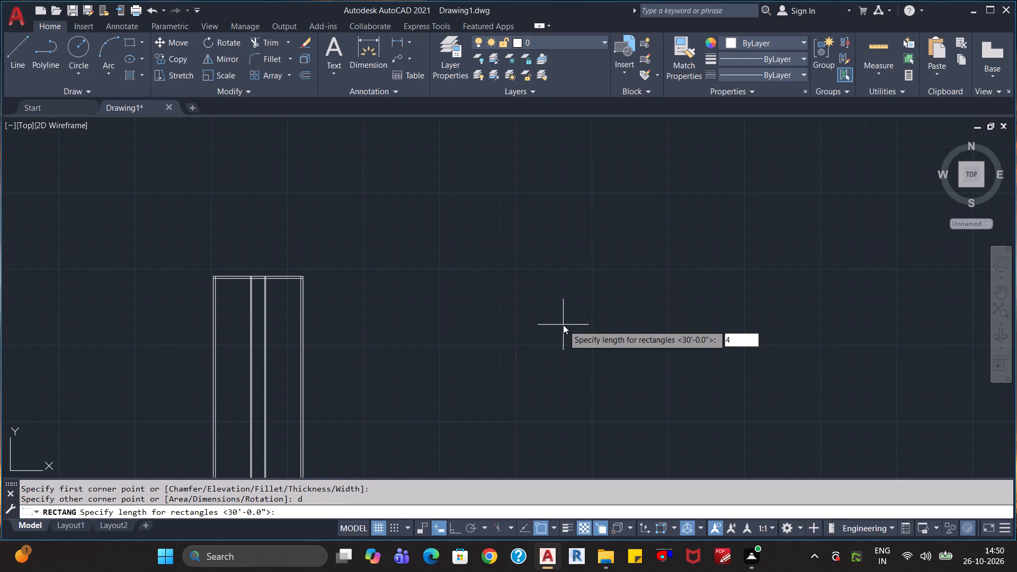
{"action": "type", "text": "30'"}
{"action": "key", "text": "Return"}
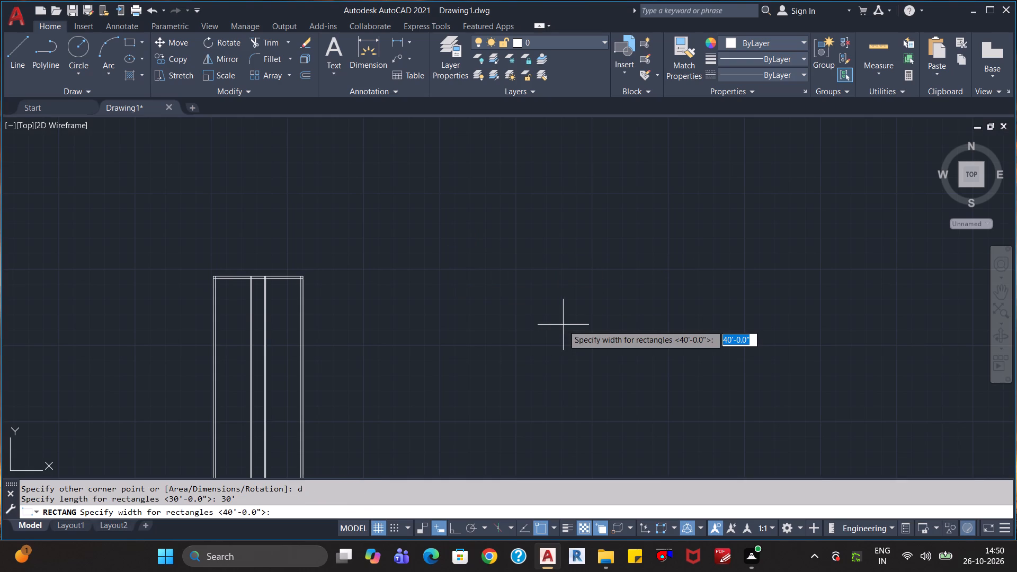
{"action": "key", "text": "Return"}
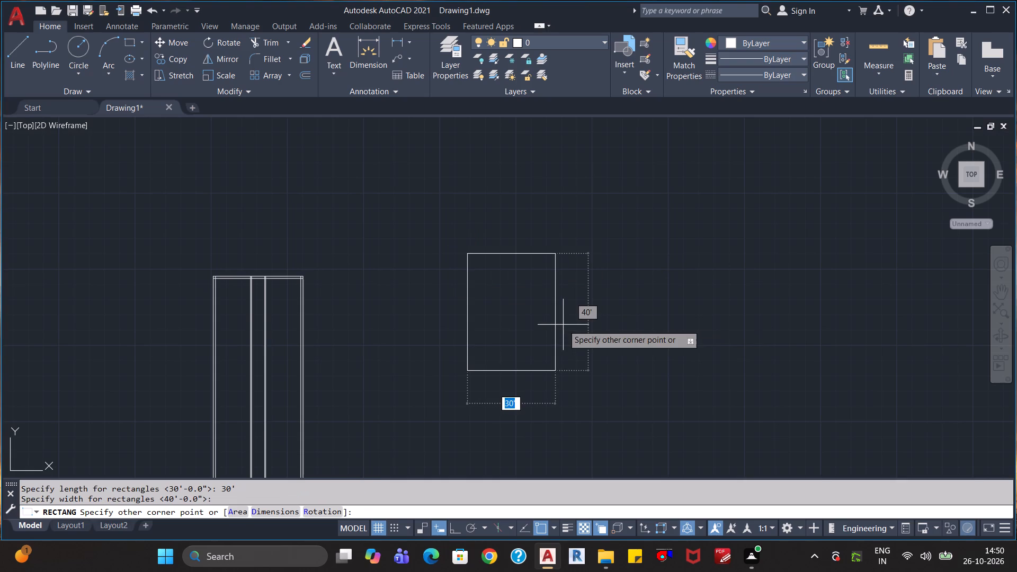
{"action": "left_click", "coordinate": [574, 328]}
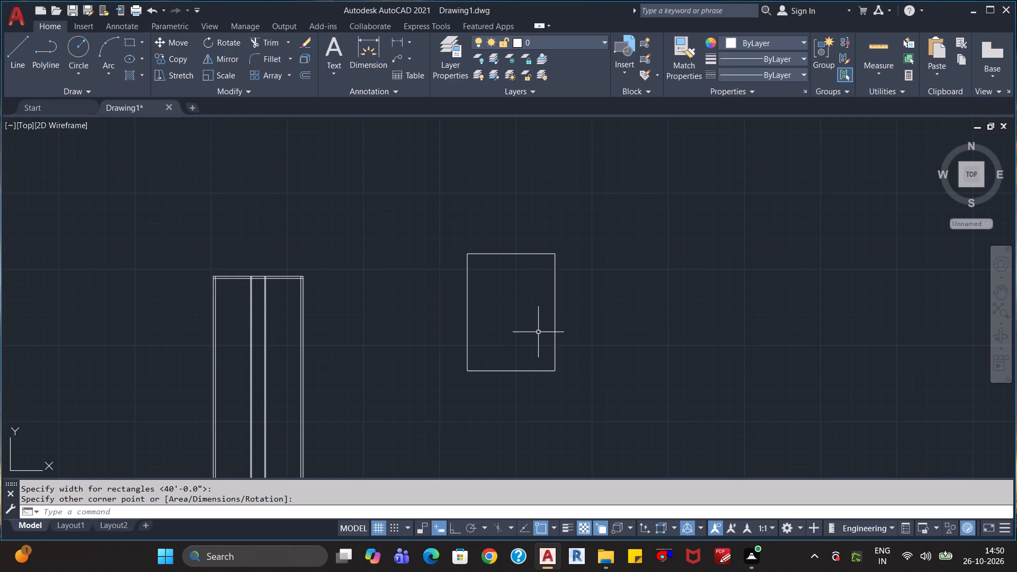
Offset the new rectangle 9" inward to form the outer walls.
{"action": "key", "text": "o"}
{"action": "key", "text": "Return"}
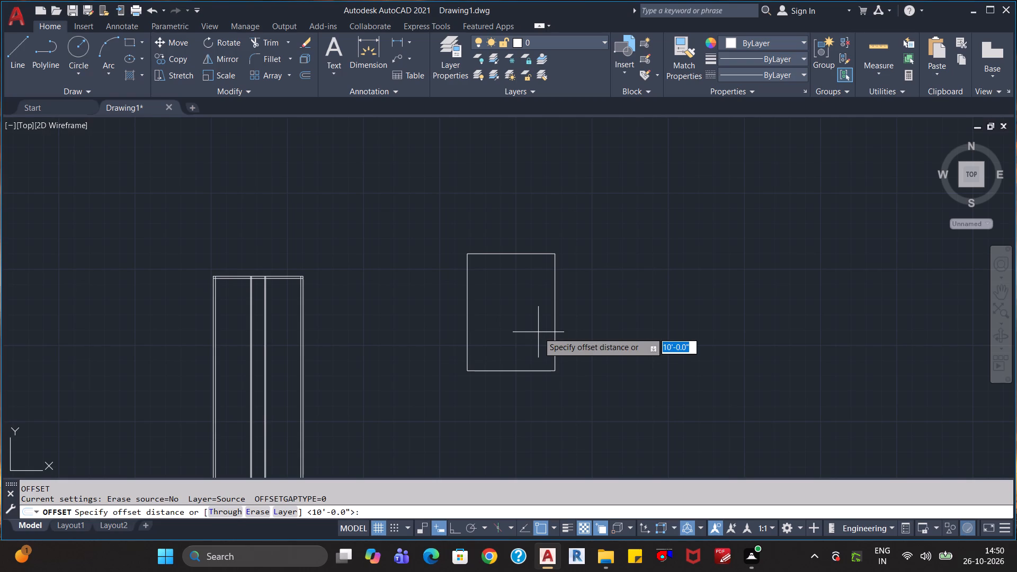
{"action": "key", "text": "9"}
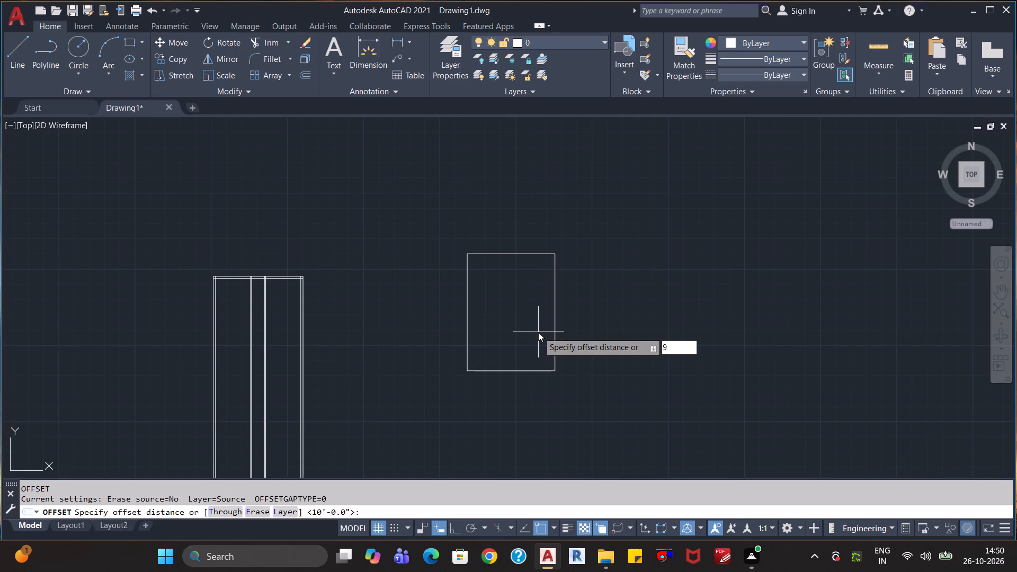
{"action": "key", "text": "shift+quotedbl"}
{"action": "key", "text": "Return"}
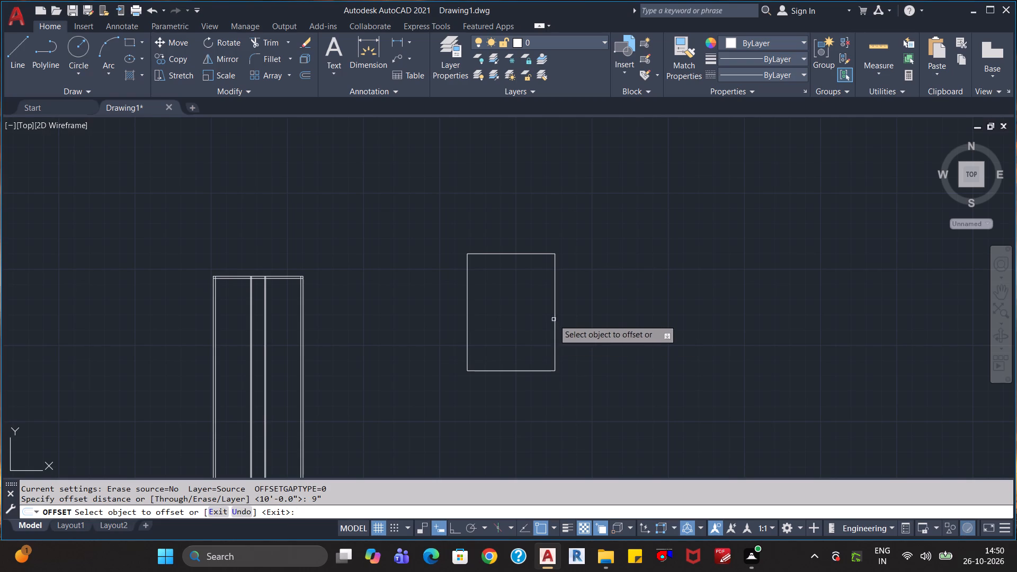
{"action": "left_click", "coordinate": [554, 321]}
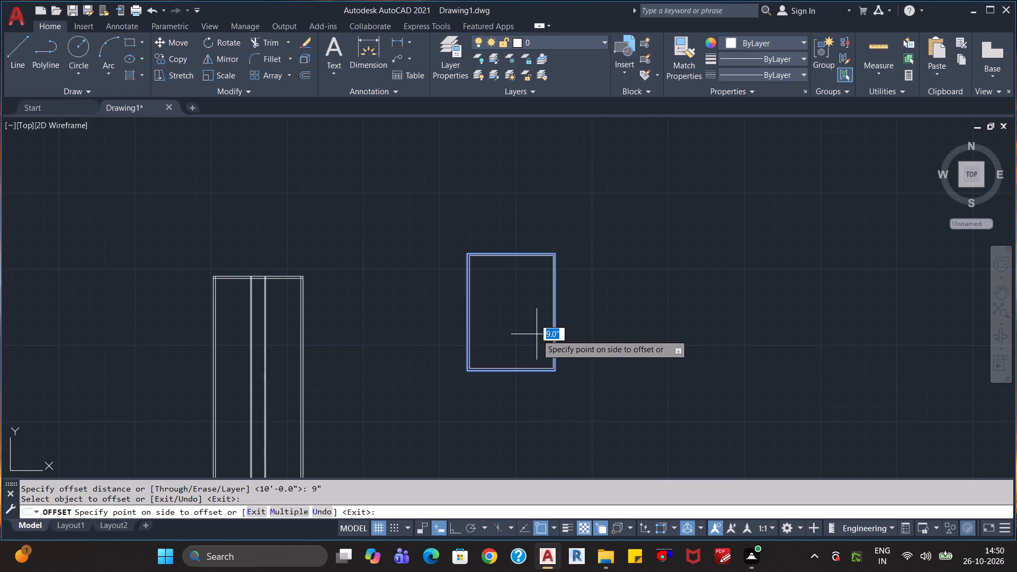
{"action": "left_click", "coordinate": [537, 334]}
{"action": "key", "text": "Escape"}
{"action": "key", "text": "Escape"}
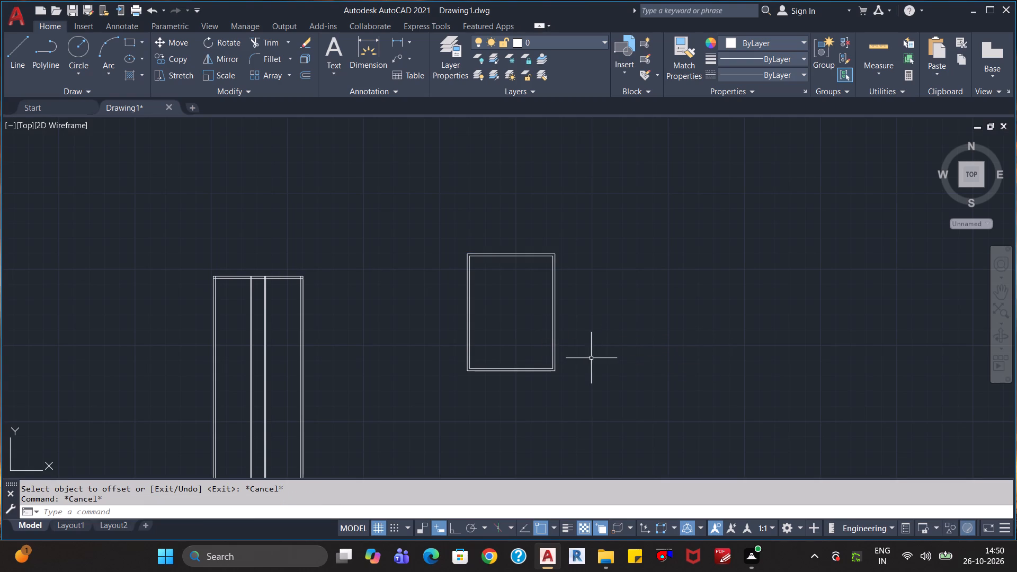
Explode the inner rectangle of the new outline into separate lines.
{"action": "scroll", "coordinate": [576, 381], "scroll_direction": "up", "scroll_amount": 1}
{"action": "middle_click_drag", "start_coordinate": [569, 310], "coordinate": [570, 340]}
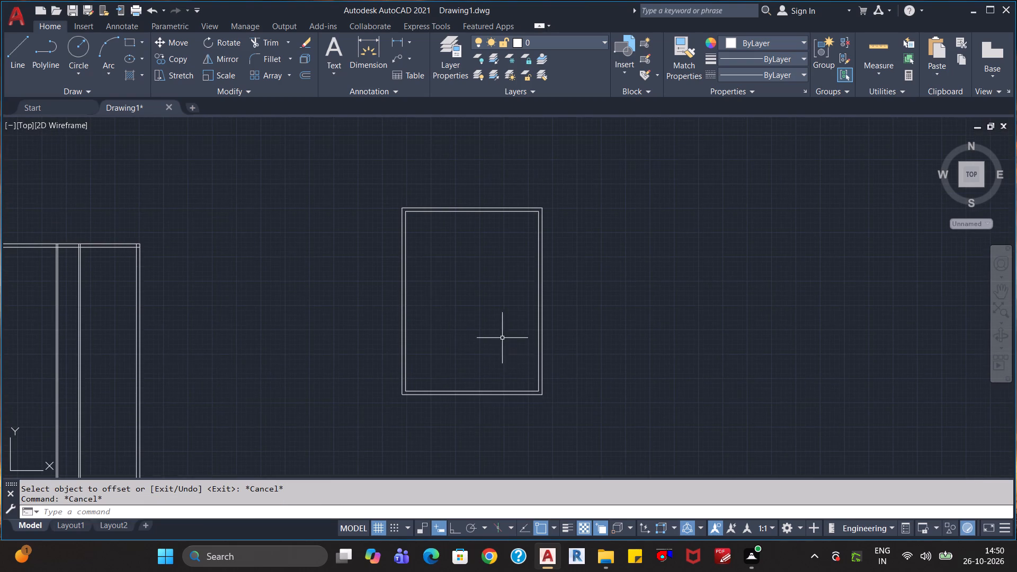
{"action": "scroll", "coordinate": [502, 335], "scroll_direction": "up", "scroll_amount": 1}
{"action": "middle_click_drag", "start_coordinate": [493, 317], "coordinate": [497, 346]}
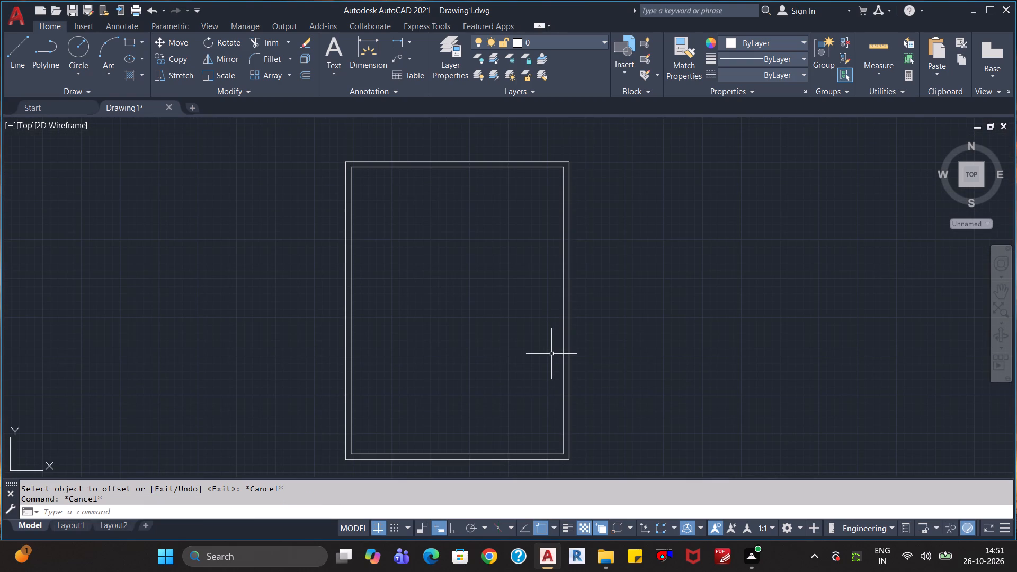
{"action": "key", "text": "Escape"}
{"action": "key", "text": "Escape"}
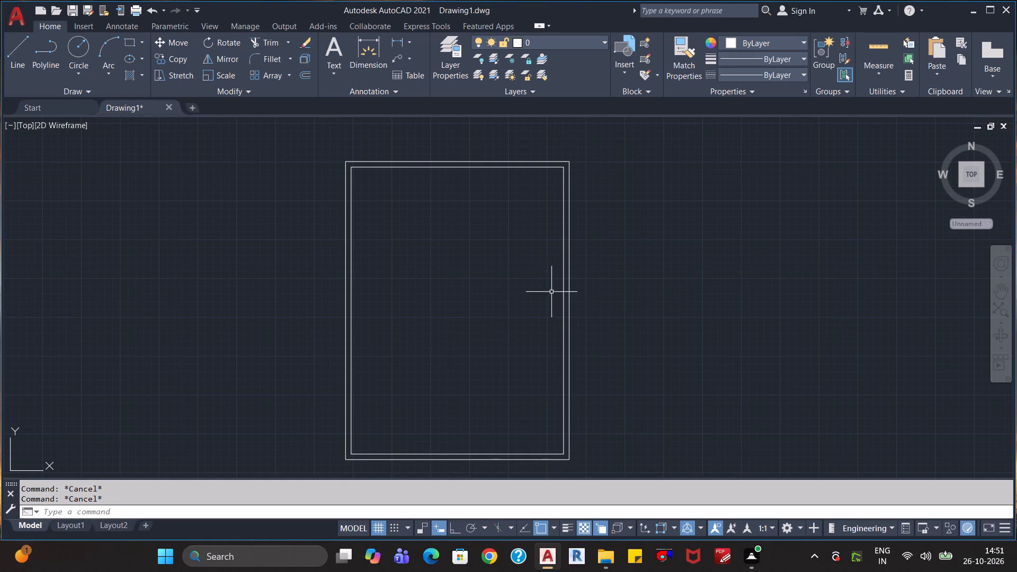
{"action": "left_click", "coordinate": [564, 285]}
{"action": "type", "text": "ex"}
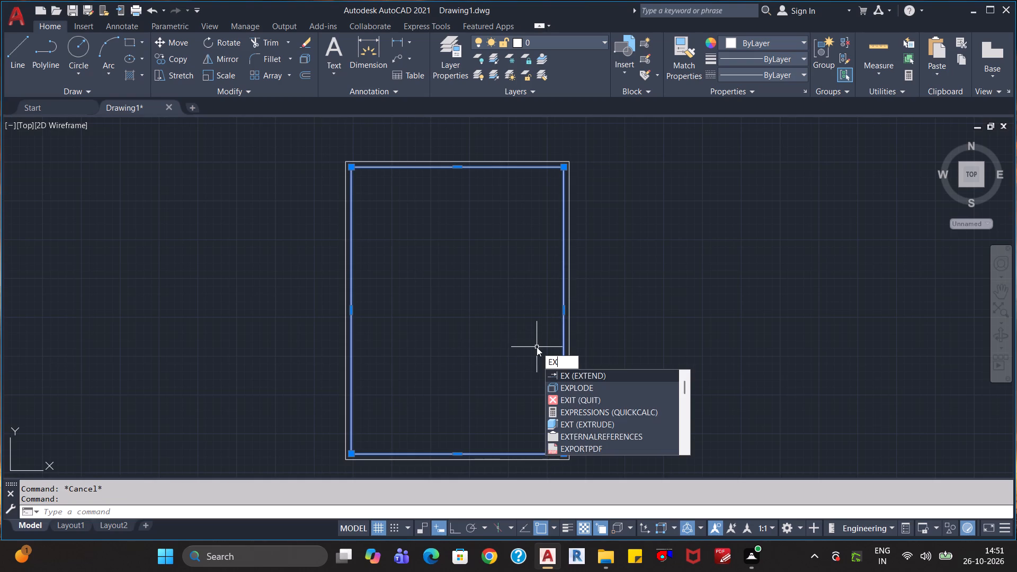
{"action": "key", "text": "Down"}
{"action": "key", "text": "Return"}
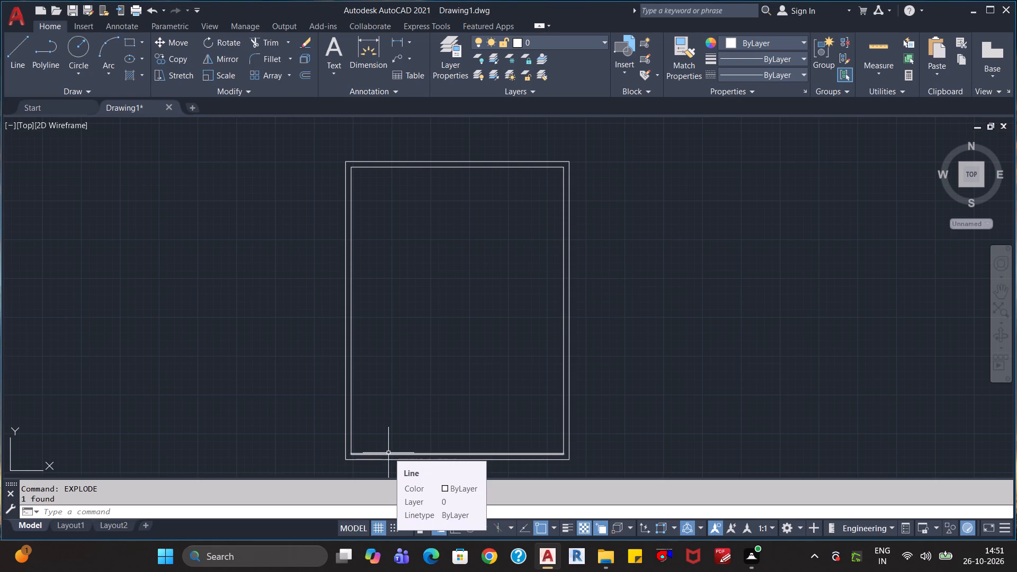
Offset the inner face line of the new outline's left wall 4' to the right.
{"action": "key", "text": "o"}
{"action": "key", "text": "Return"}
{"action": "type", "text": "6'6\""}
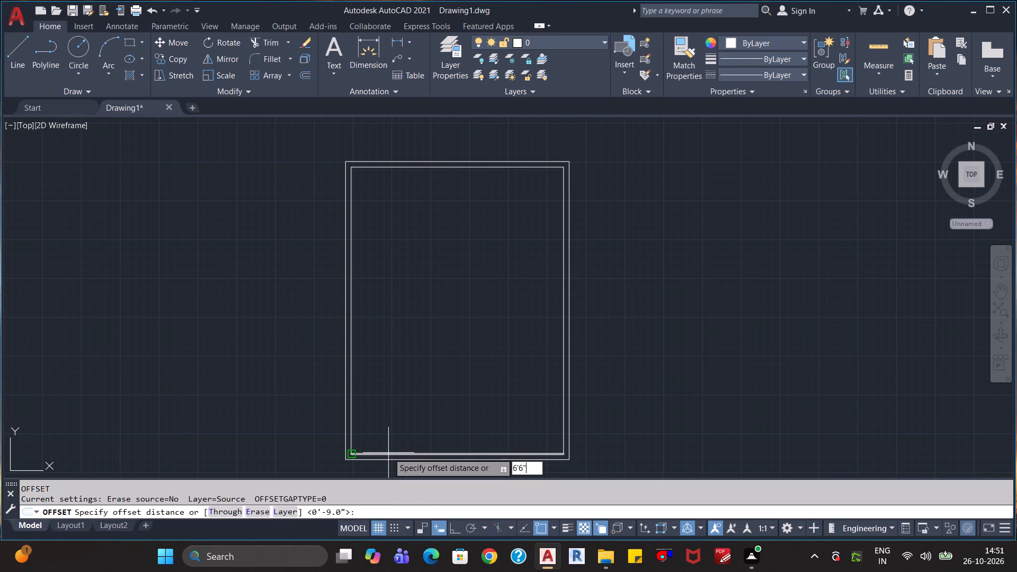
{"action": "key", "text": "BackSpace"}
{"action": "key", "text": "BackSpace"}
{"action": "key", "text": "BackSpace"}
{"action": "key", "text": "BackSpace"}
{"action": "key", "text": "BackSpace"}
{"action": "key", "text": "BackSpace"}
{"action": "key", "text": "BackSpace"}
{"action": "key", "text": "BackSpace"}
{"action": "key", "text": "BackSpace"}
{"action": "key", "text": "BackSpace"}
{"action": "key", "text": "BackSpace"}
{"action": "key", "text": "BackSpace"}
{"action": "key", "text": "BackSpace"}
{"action": "type", "text": "4'"}
{"action": "key", "text": "Return"}
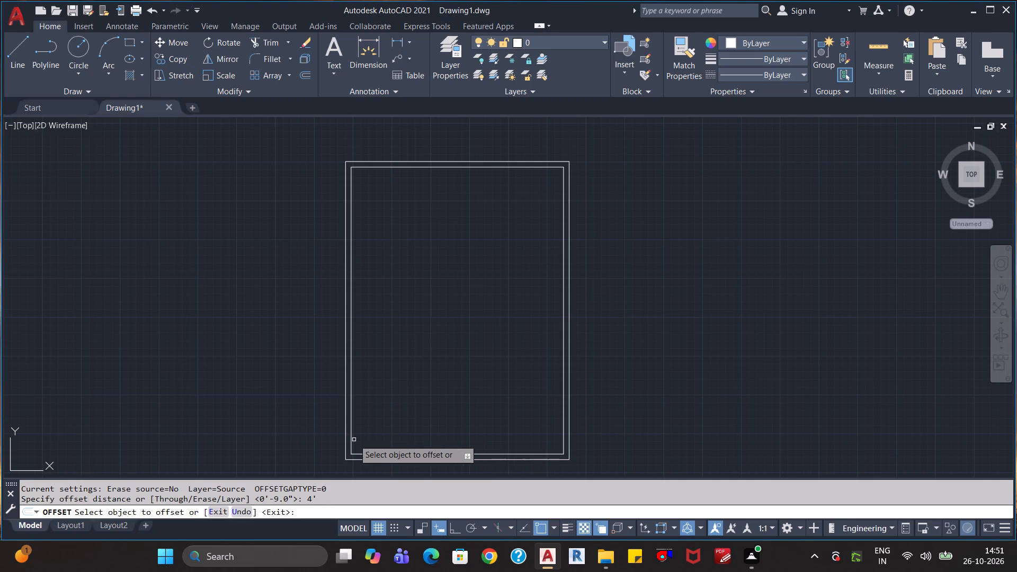
{"action": "left_click", "coordinate": [352, 440]}
{"action": "left_click", "coordinate": [438, 435]}
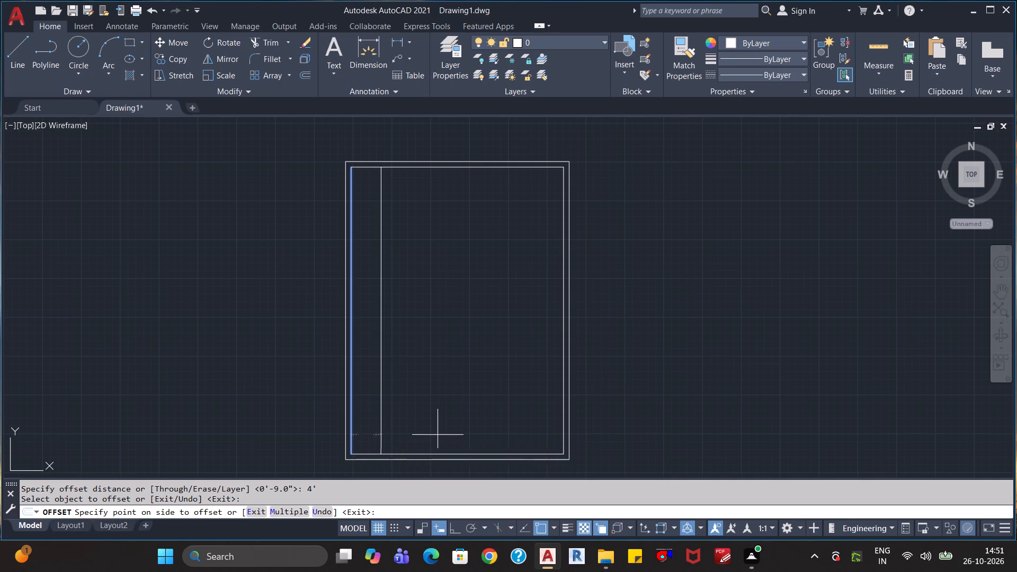
Offset the new vertical line beside the left wall 4" to the right to give the partition its thickness.
{"action": "left_click", "coordinate": [380, 424]}
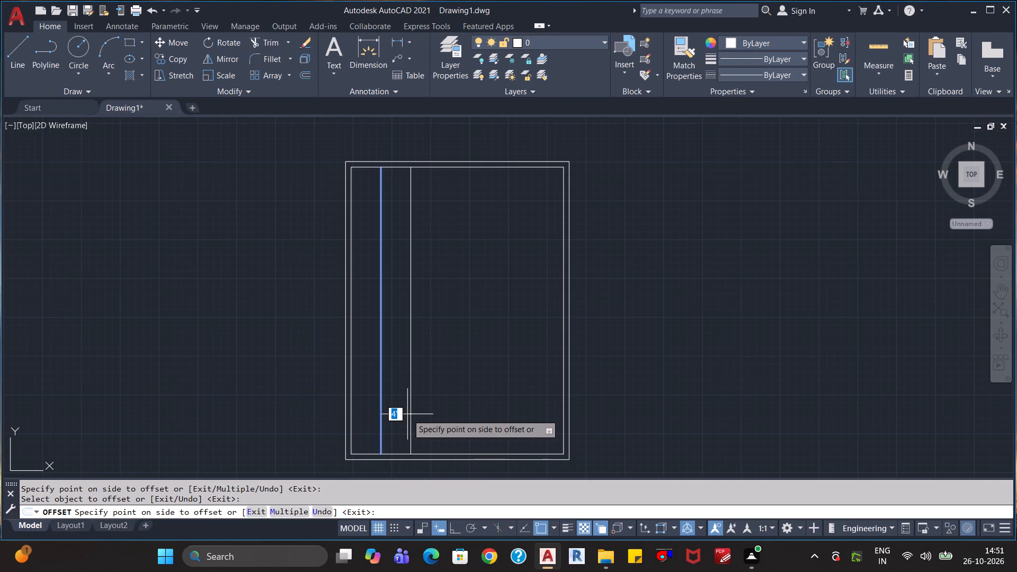
{"action": "type", "text": "4\""}
{"action": "key", "text": "Return"}
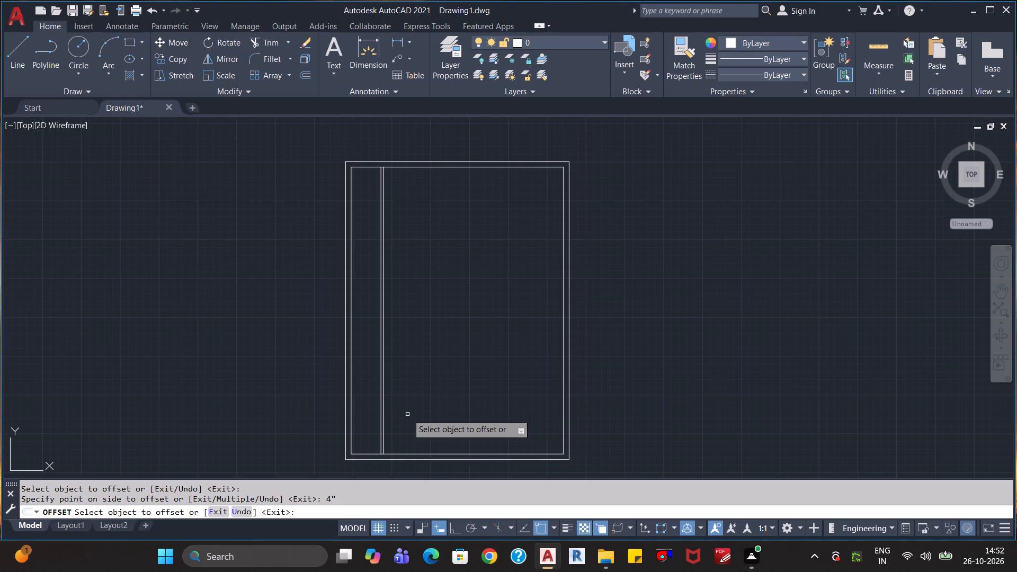
Offset the inner bottom wall line 6'6" upward, and offset that copy 4" upward to form a horizontal partition.
{"action": "left_click", "coordinate": [366, 454]}
{"action": "type", "text": "6'6"}
{"action": "key", "text": "shift+quotedbl"}
{"action": "key", "text": "Return"}
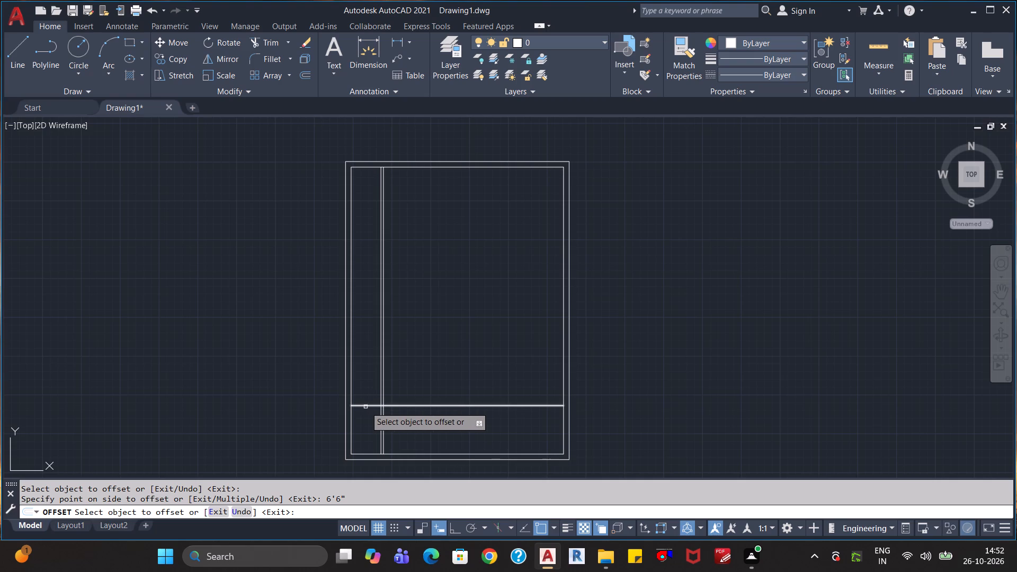
{"action": "left_click", "coordinate": [365, 406]}
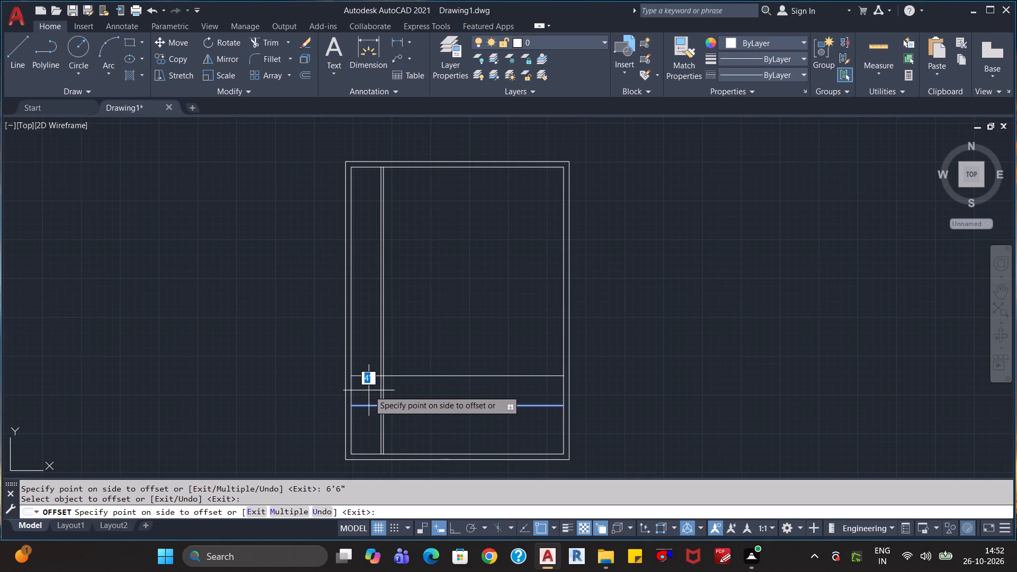
{"action": "type", "text": "4\""}
{"action": "key", "text": "Return"}
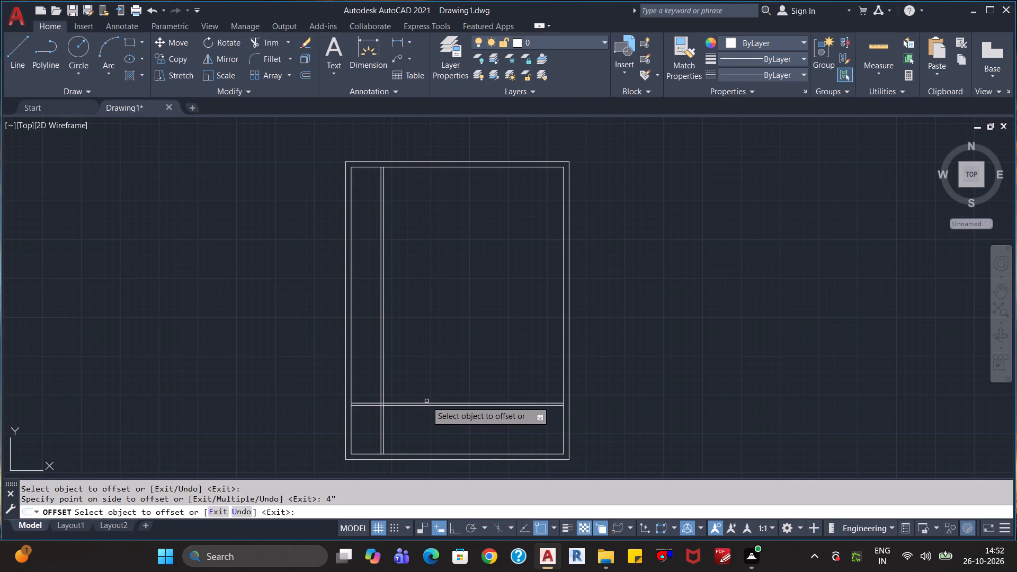
Offset the upper line of the lower horizontal partition 10' upward.
{"action": "left_click", "coordinate": [424, 402]}
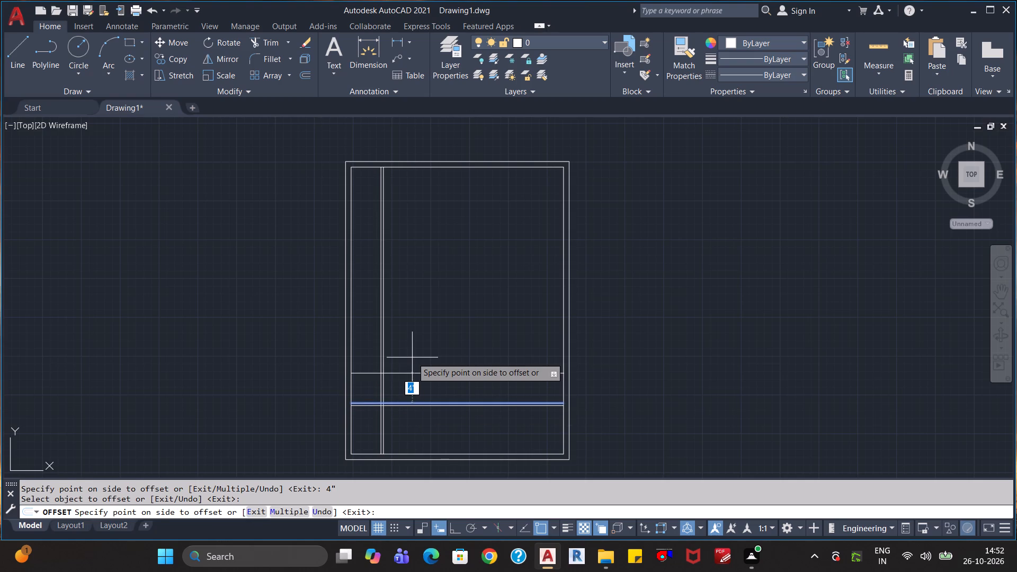
{"action": "type", "text": "10'"}
{"action": "key", "text": "Return"}
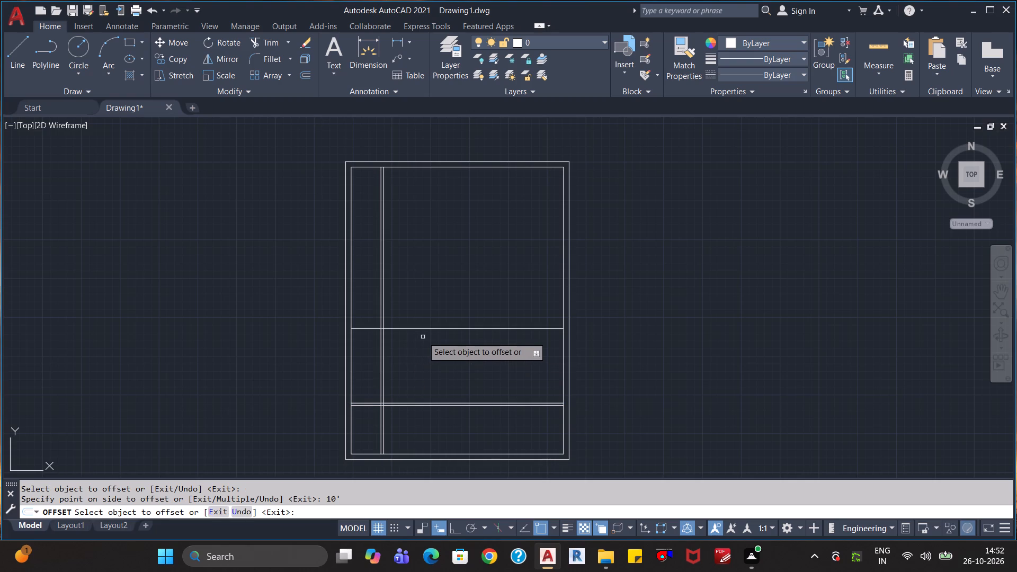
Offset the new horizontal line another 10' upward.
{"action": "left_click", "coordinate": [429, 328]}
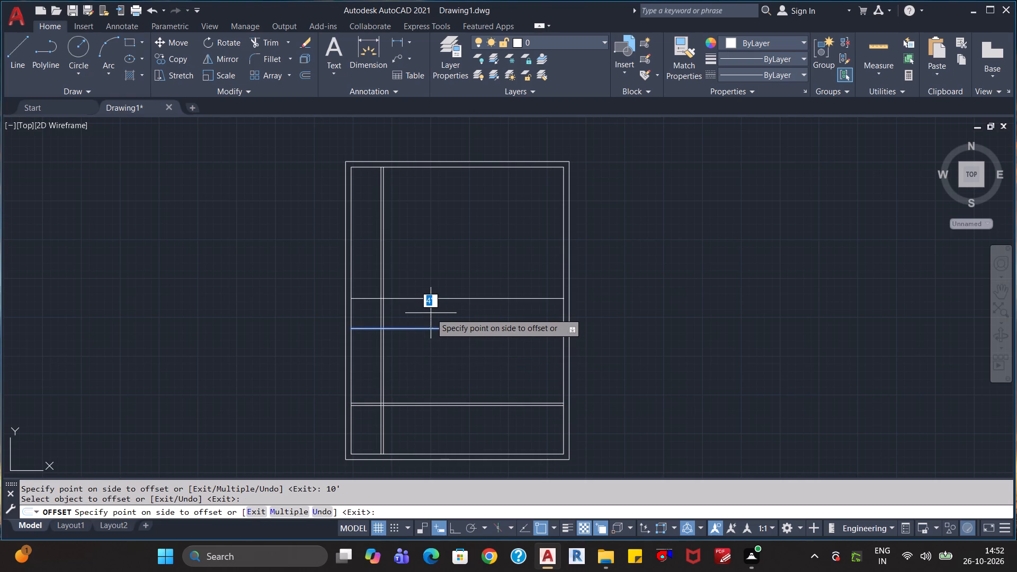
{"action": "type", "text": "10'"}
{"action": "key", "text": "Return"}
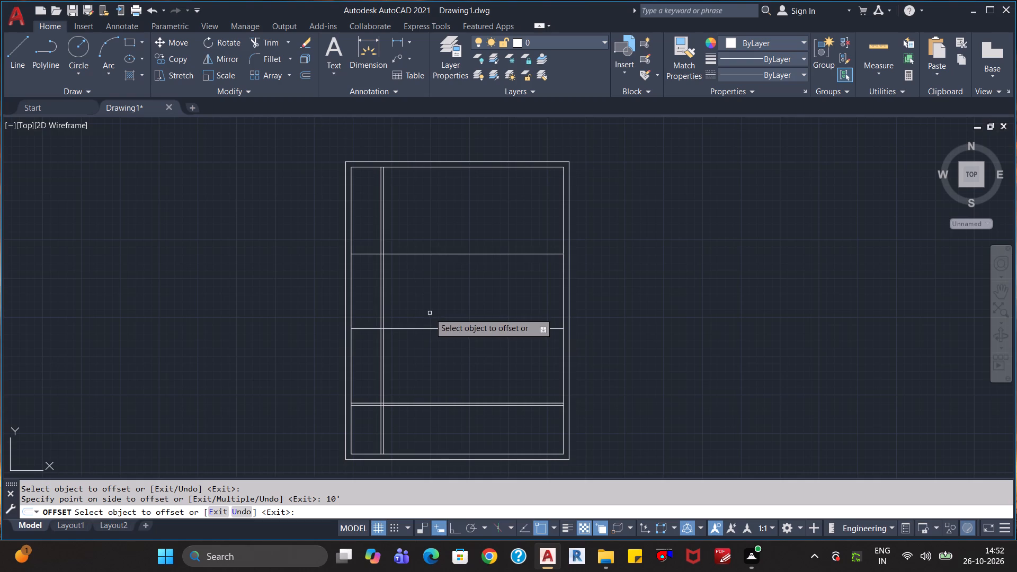
Offset the horizontal line 10' above the lower partition 4" upward to give the second partition its thickness.
{"action": "left_click", "coordinate": [423, 328]}
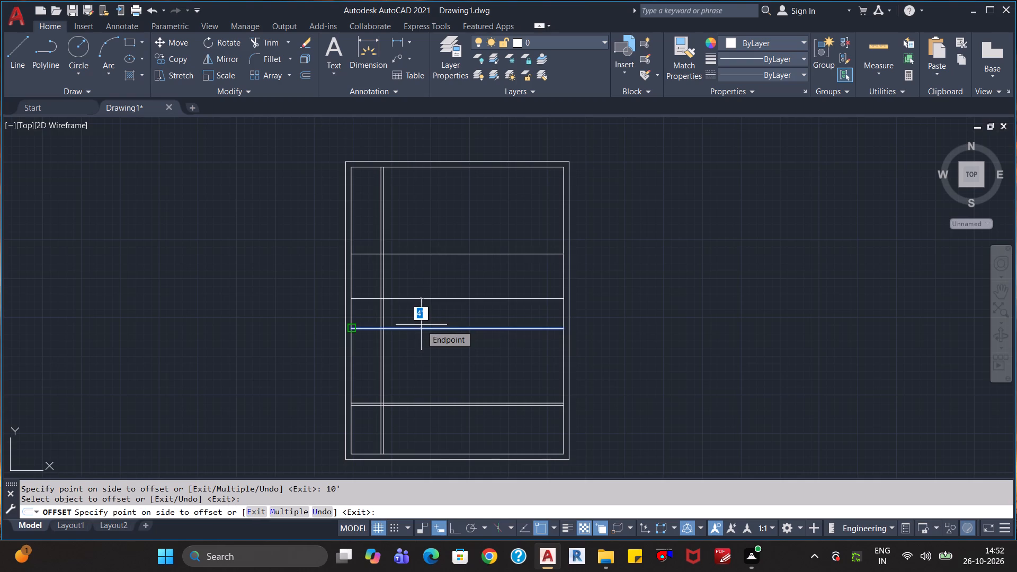
{"action": "type", "text": "4\""}
{"action": "key", "text": "Return"}
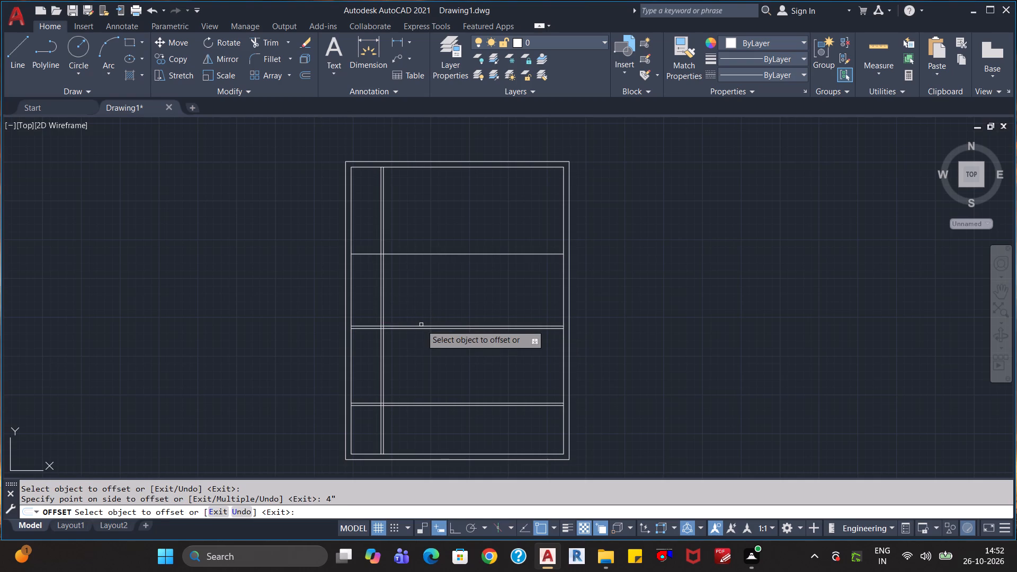
Offset the inner left wall line 10' to the right, and that copy 4" to the right to form a second vertical partition.
{"action": "left_click", "coordinate": [351, 370]}
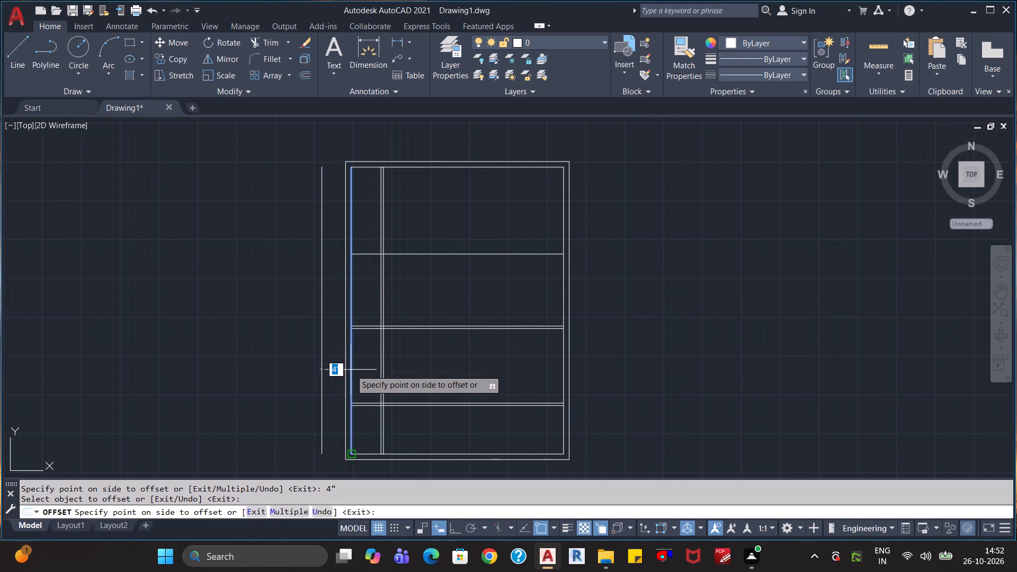
{"action": "type", "text": "10"}
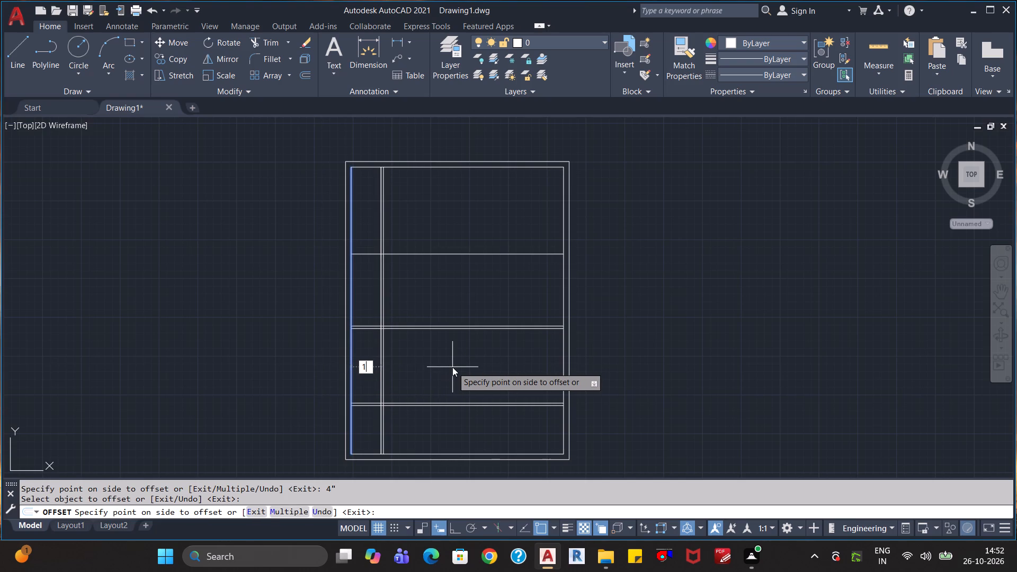
{"action": "key", "text": "apostrophe"}
{"action": "key", "text": "Return"}
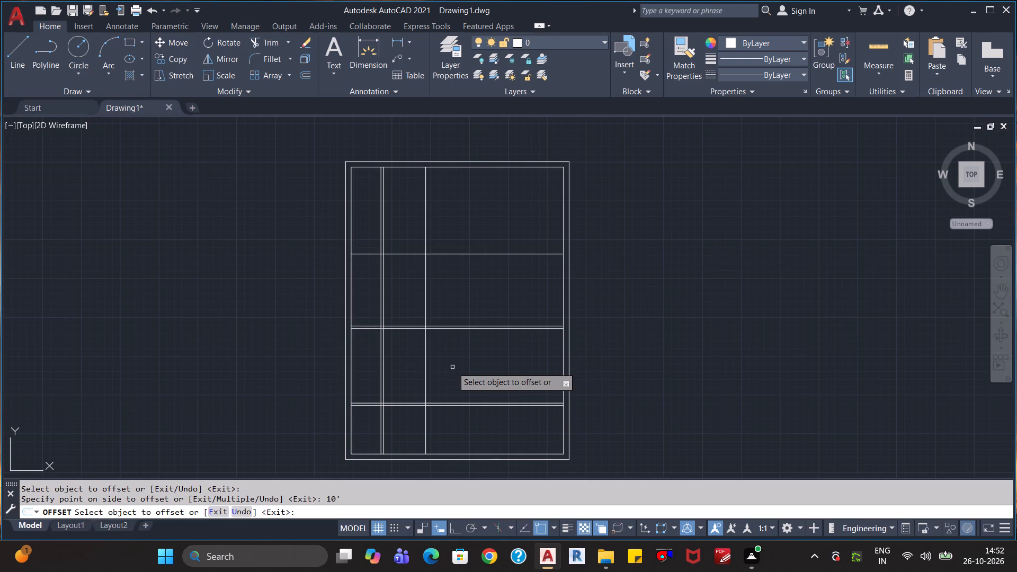
{"action": "left_click", "coordinate": [426, 378]}
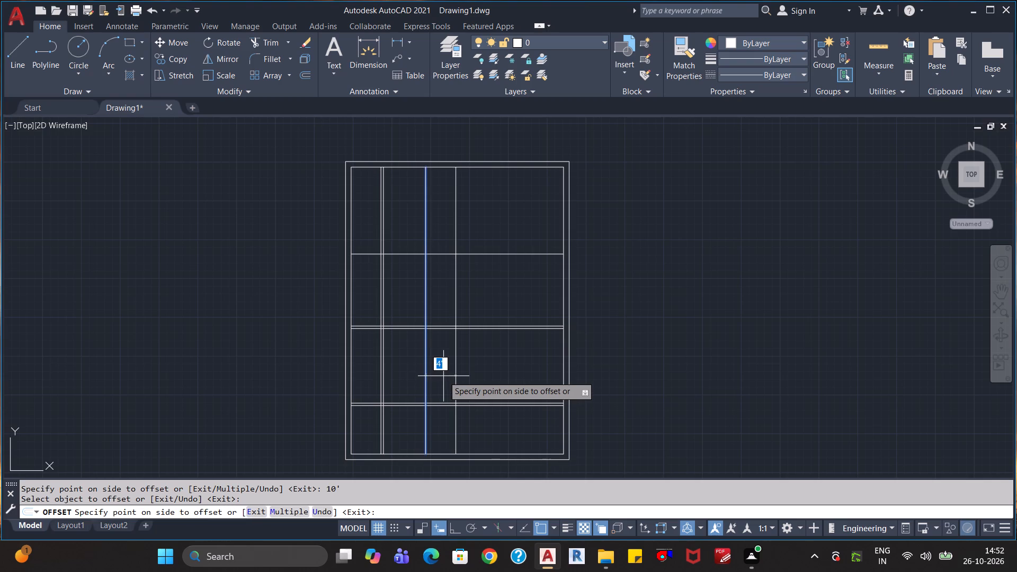
{"action": "type", "text": "10"}
{"action": "key", "text": "BackSpace"}
{"action": "key", "text": "BackSpace"}
{"action": "key", "text": "BackSpace"}
{"action": "key", "text": "BackSpace"}
{"action": "type", "text": "4\""}
{"action": "key", "text": "Return"}
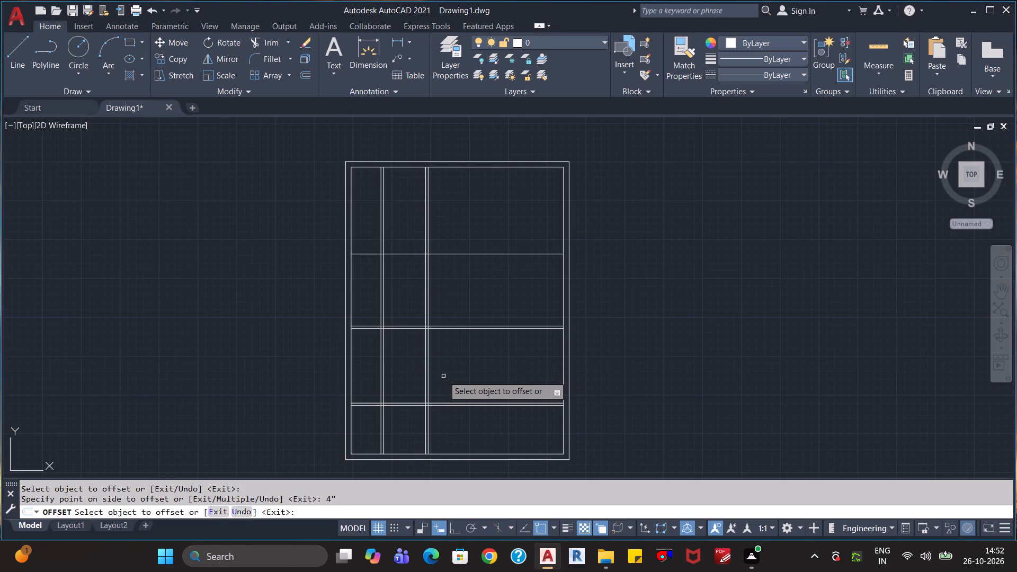
{"action": "key", "text": "Escape"}
{"action": "key", "text": "Escape"}
{"action": "key", "text": "Escape"}
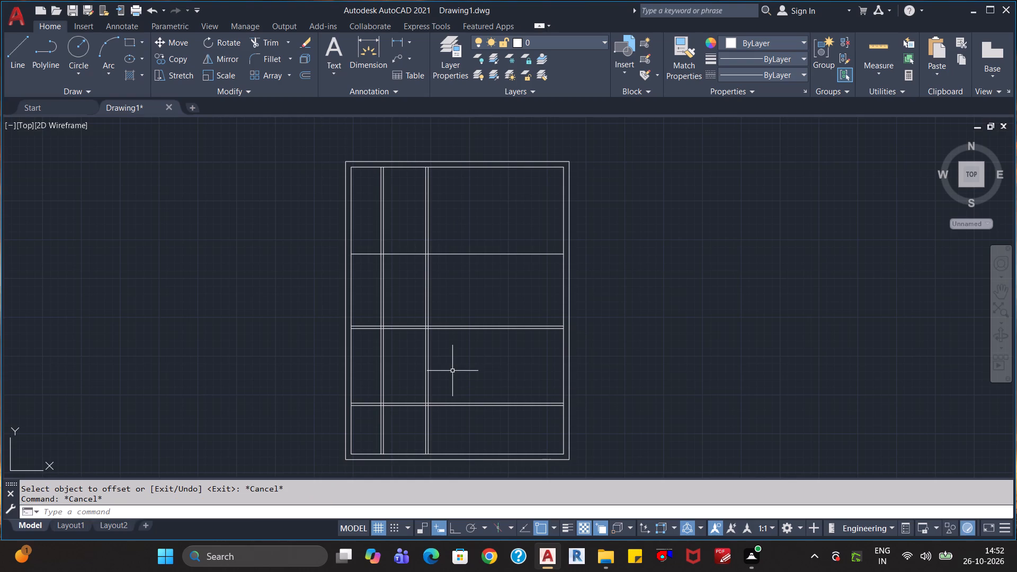
Trim the 4' partition between the horizontal partitions, the upper horizontal partition beyond the 10' one, and the 10' partition below the lower one.
{"action": "type", "text": "tr"}
{"action": "key", "text": "Return"}
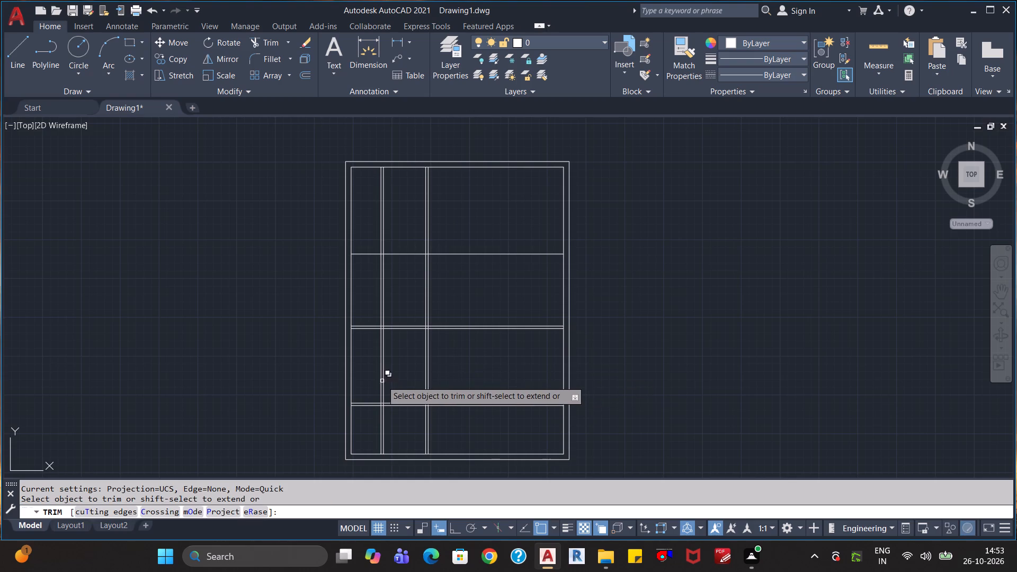
{"action": "left_click", "coordinate": [393, 372]}
{"action": "left_click", "coordinate": [374, 382]}
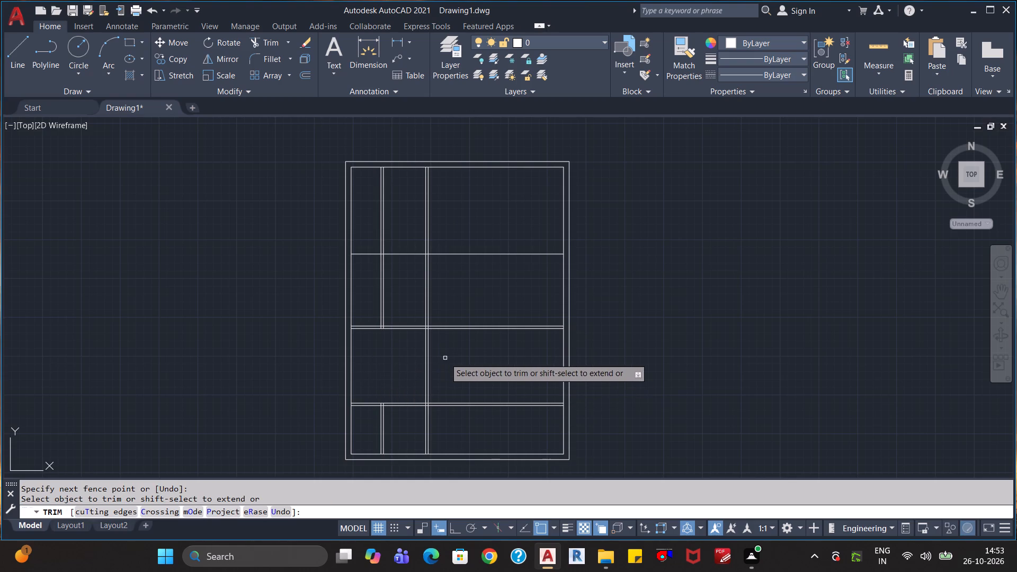
{"action": "left_click", "coordinate": [452, 358]}
{"action": "left_click", "coordinate": [458, 310]}
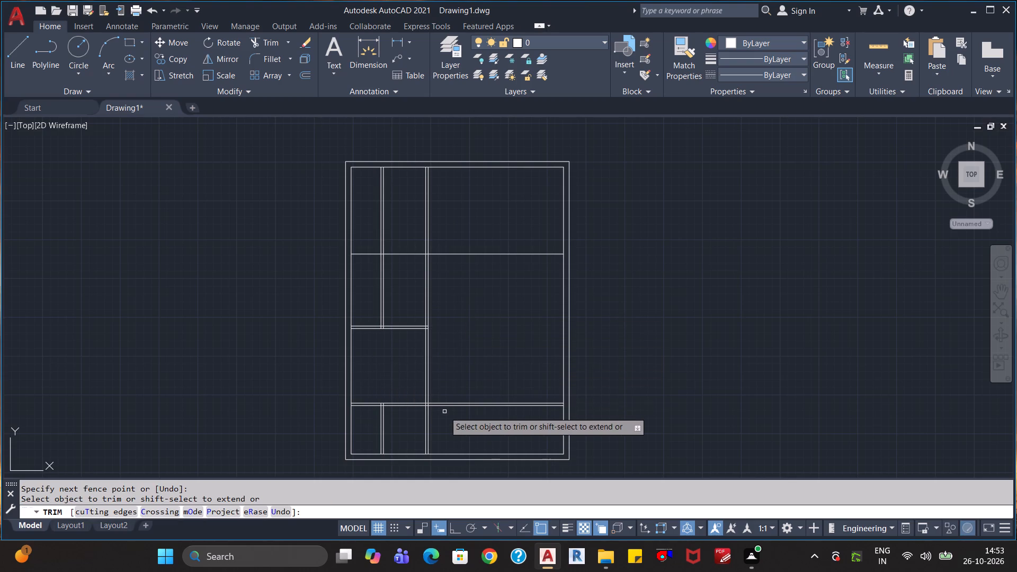
{"action": "left_click", "coordinate": [440, 423]}
{"action": "left_click", "coordinate": [407, 425]}
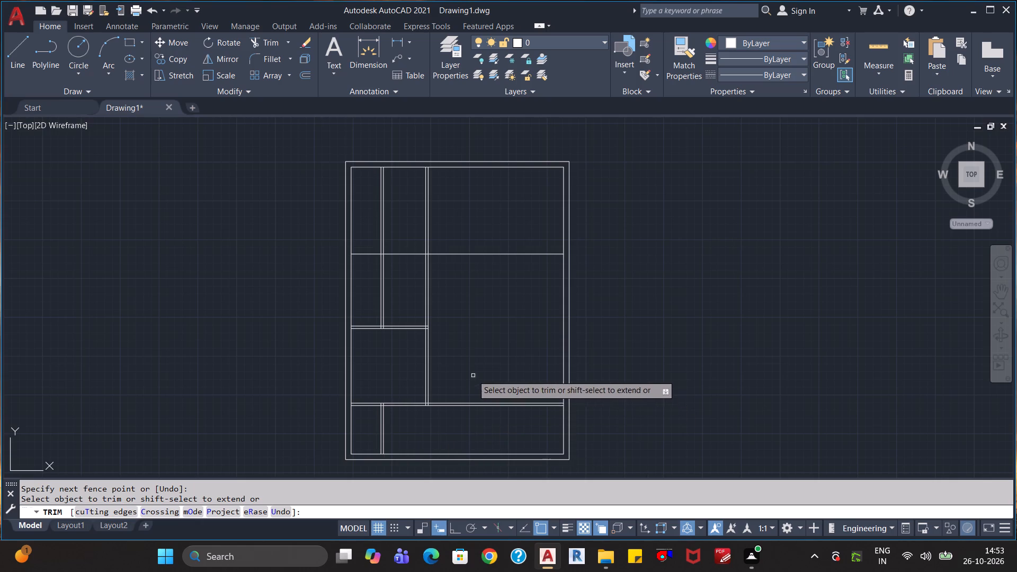
Trim away all partition lines above the second horizontal partition, including the single horizontal line.
{"action": "left_click", "coordinate": [406, 292]}
{"action": "left_click", "coordinate": [367, 245]}
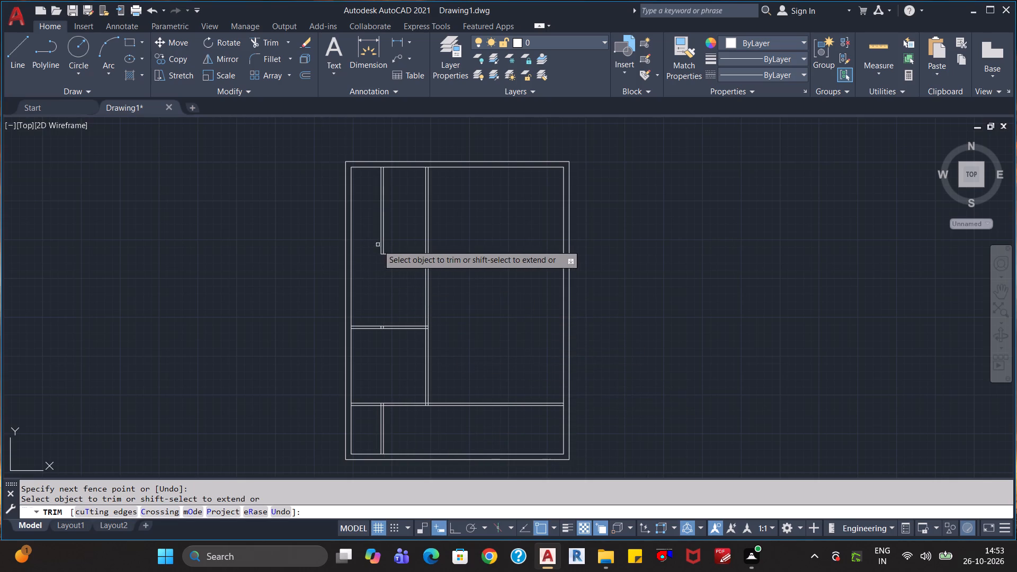
{"action": "left_click", "coordinate": [374, 239]}
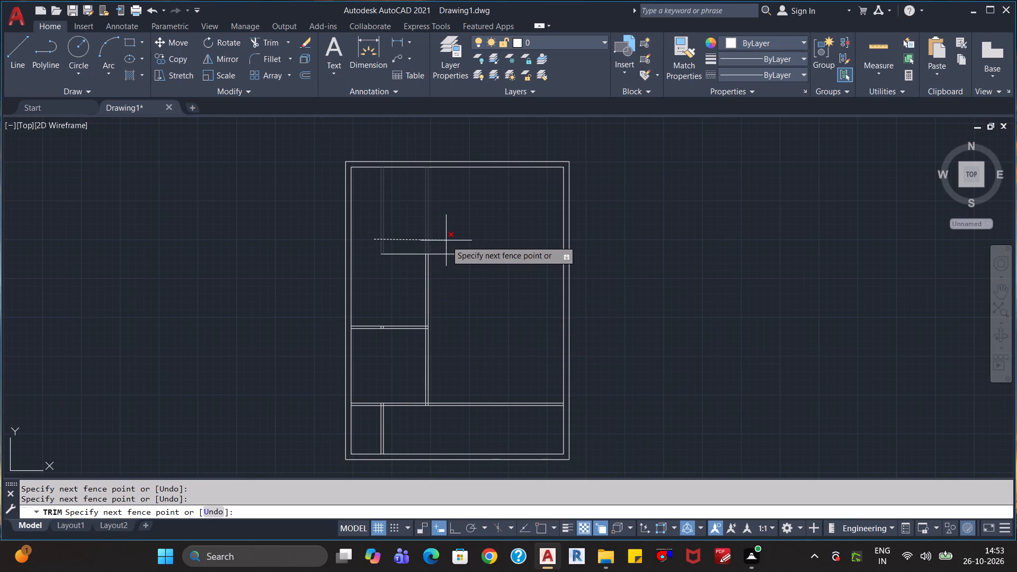
{"action": "left_click", "coordinate": [446, 240]}
{"action": "left_click", "coordinate": [456, 249]}
{"action": "left_click", "coordinate": [411, 282]}
{"action": "left_click", "coordinate": [413, 264]}
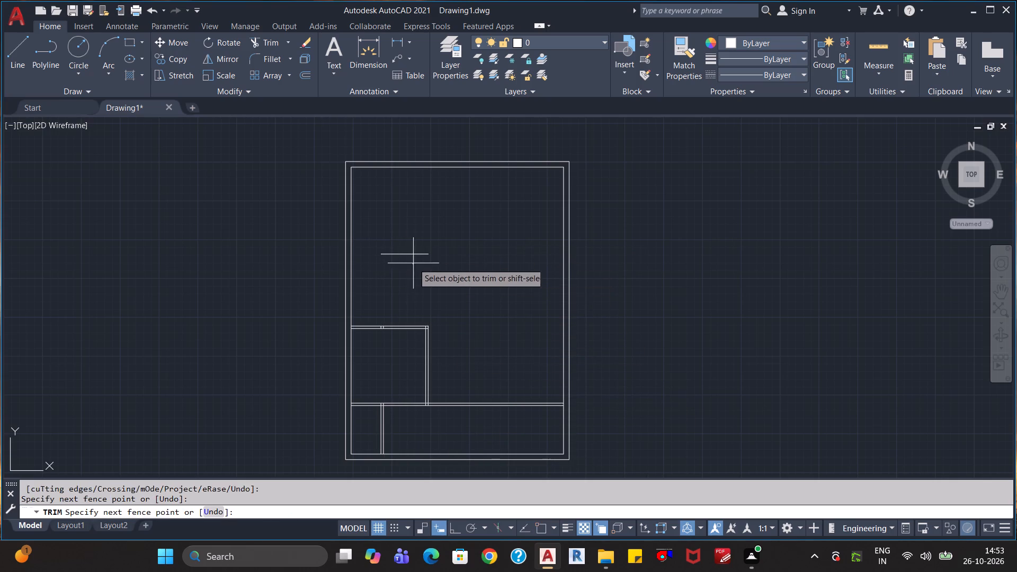
{"action": "left_click", "coordinate": [412, 245]}
Trim the leftover lines inside the room's upper partition, opening its left wall junction and cleaning its right corner.
{"action": "scroll", "coordinate": [389, 336], "scroll_direction": "up", "scroll_amount": 3}
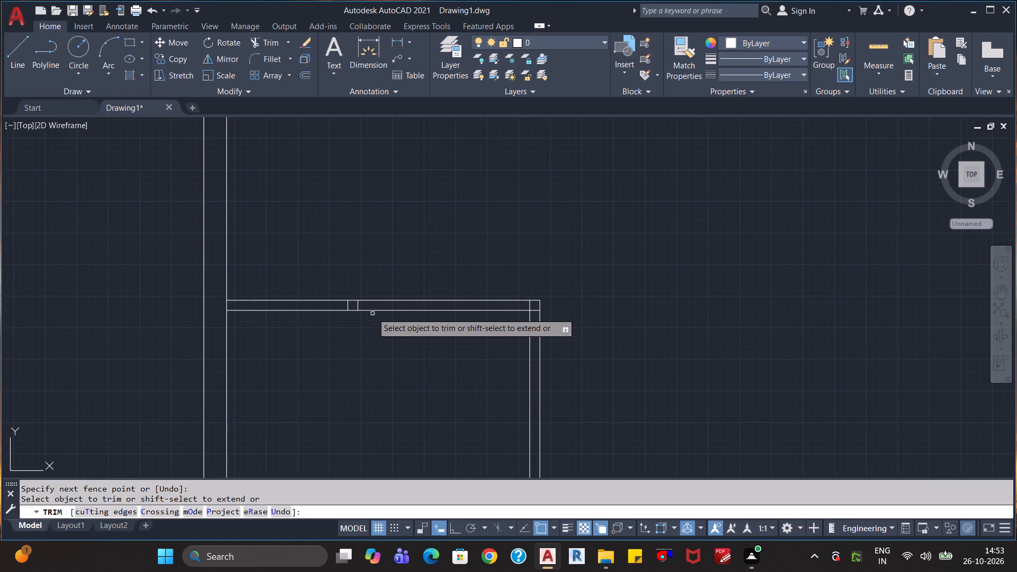
{"action": "left_click", "coordinate": [372, 305]}
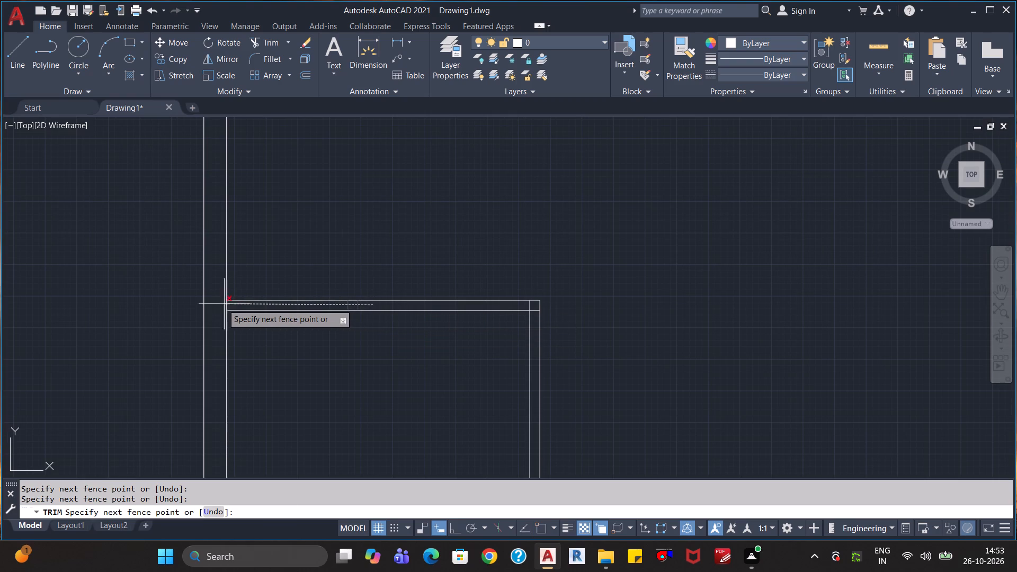
{"action": "left_click", "coordinate": [218, 304]}
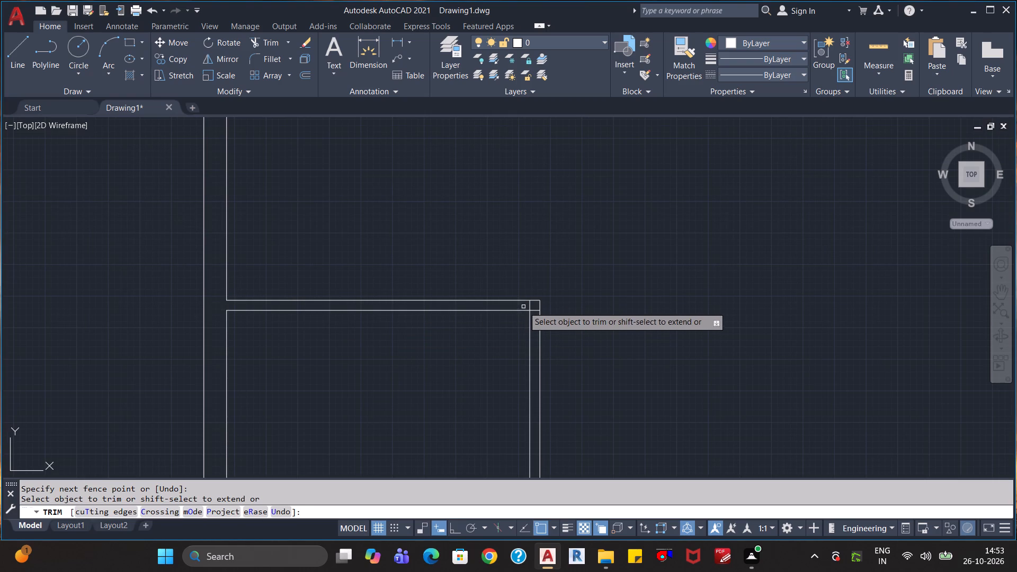
{"action": "left_click", "coordinate": [525, 306]}
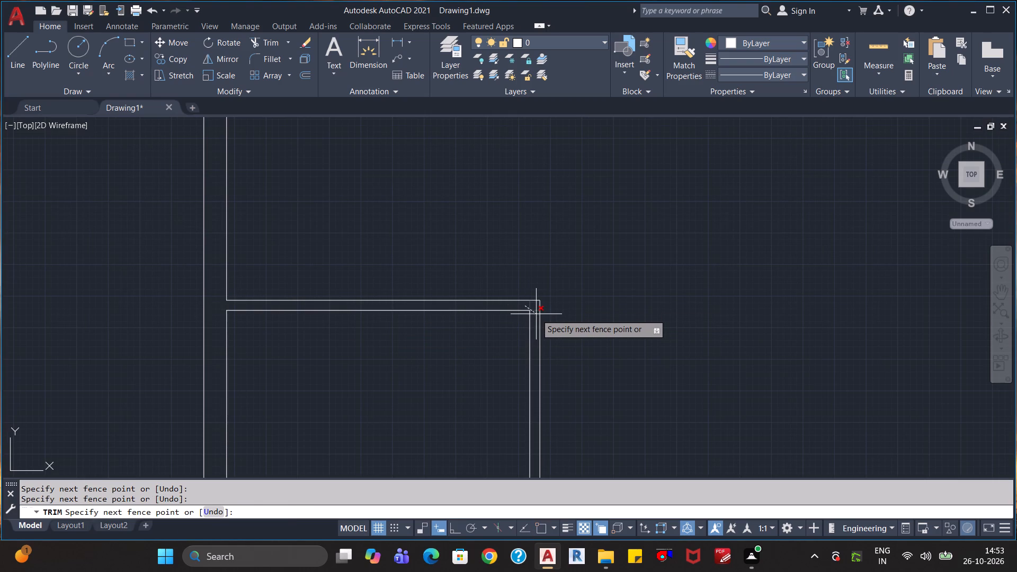
{"action": "left_click", "coordinate": [536, 314]}
Trim the lower horizontal partition's junctions with the left wall and both vertical partitions into open wall connections.
{"action": "scroll", "coordinate": [527, 379], "scroll_direction": "down", "scroll_amount": 3}
{"action": "scroll", "coordinate": [489, 414], "scroll_direction": "up", "scroll_amount": 3}
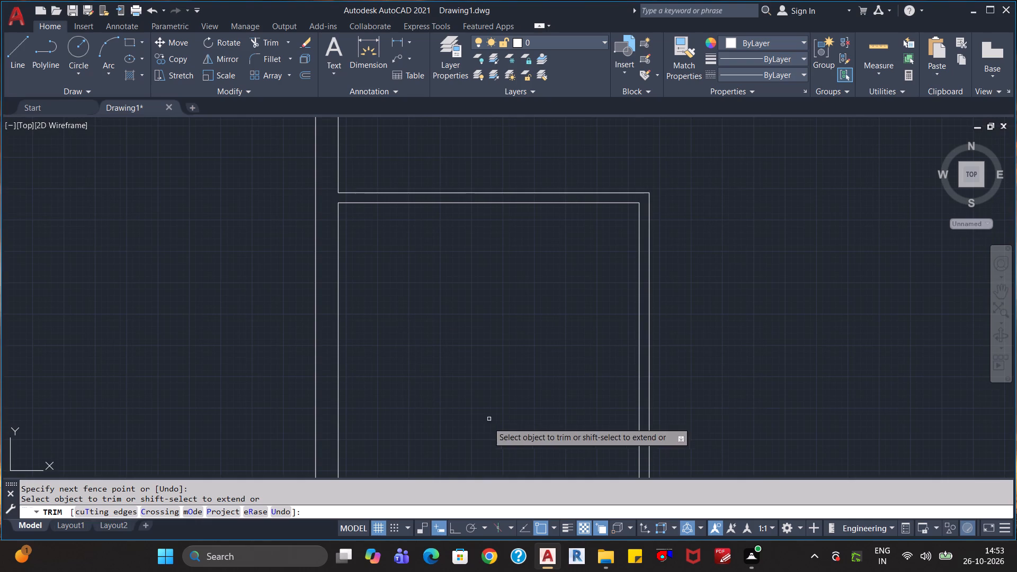
{"action": "middle_click_drag", "start_coordinate": [483, 436], "coordinate": [524, 275]}
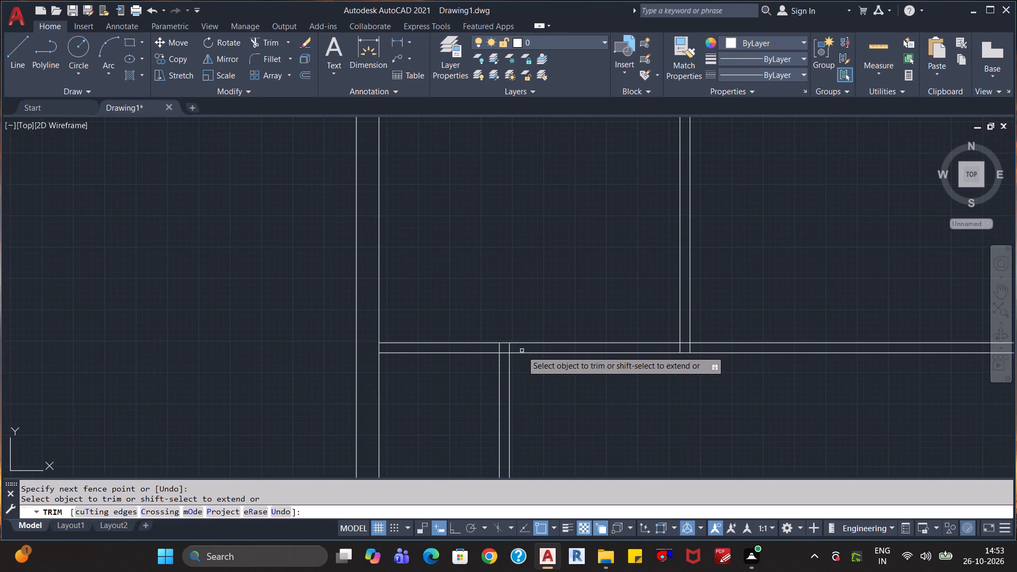
{"action": "left_click", "coordinate": [522, 350]}
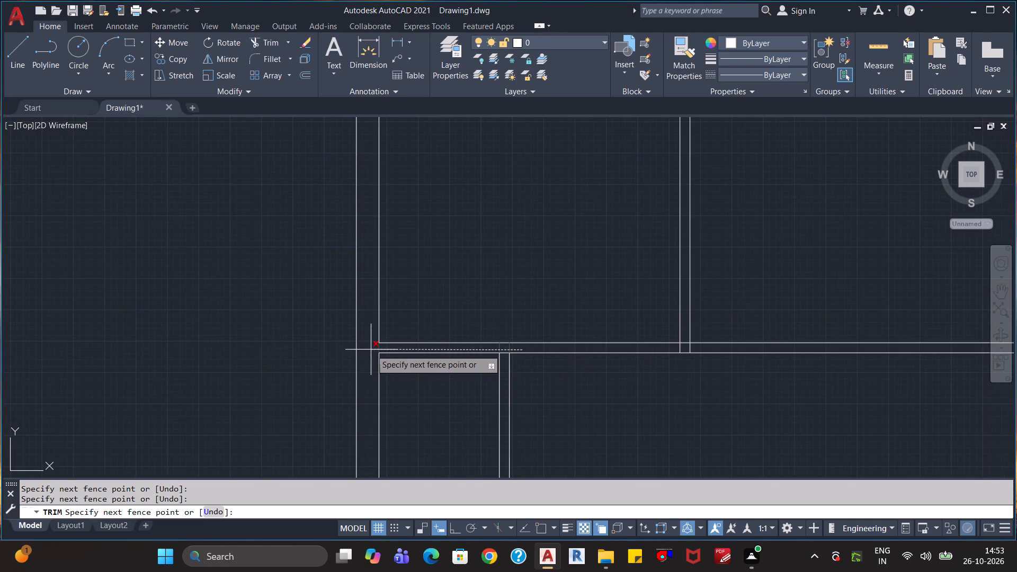
{"action": "left_click", "coordinate": [371, 350]}
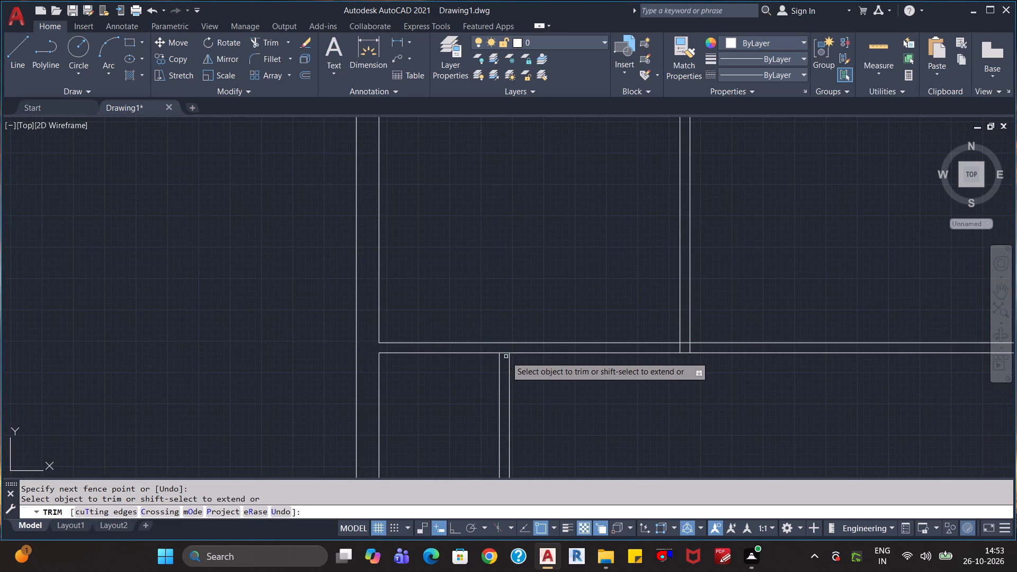
{"action": "left_click", "coordinate": [506, 356]}
{"action": "left_click", "coordinate": [506, 351]}
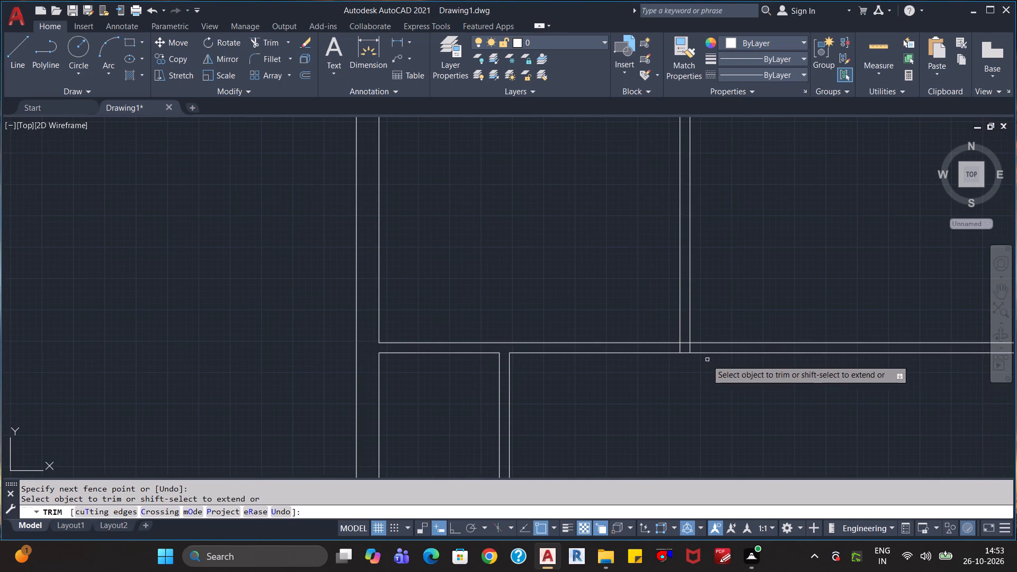
{"action": "left_click", "coordinate": [704, 347]}
{"action": "left_click", "coordinate": [666, 349]}
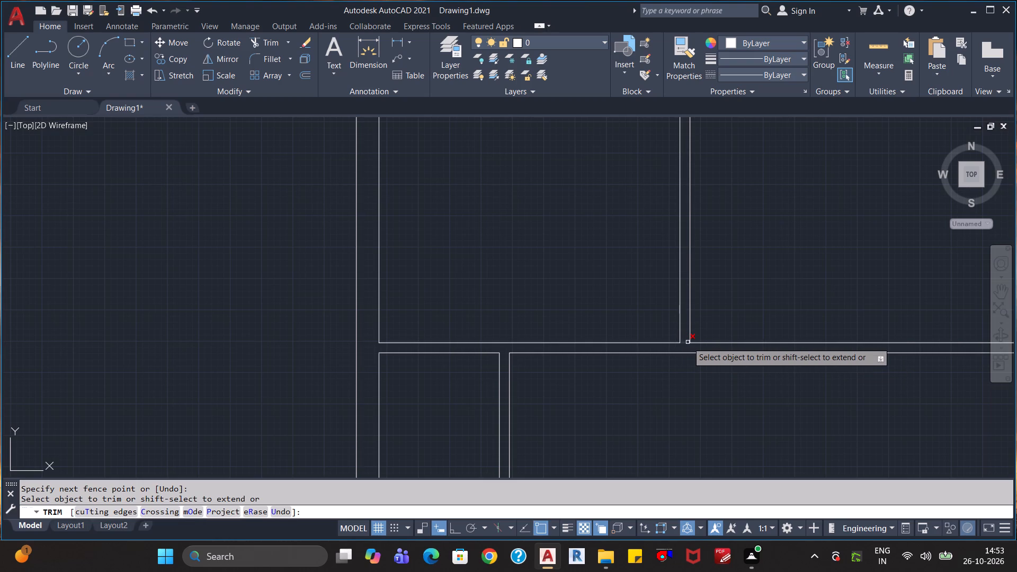
{"action": "left_click", "coordinate": [688, 342]}
{"action": "scroll", "coordinate": [640, 407], "scroll_direction": "down", "scroll_amount": 2}
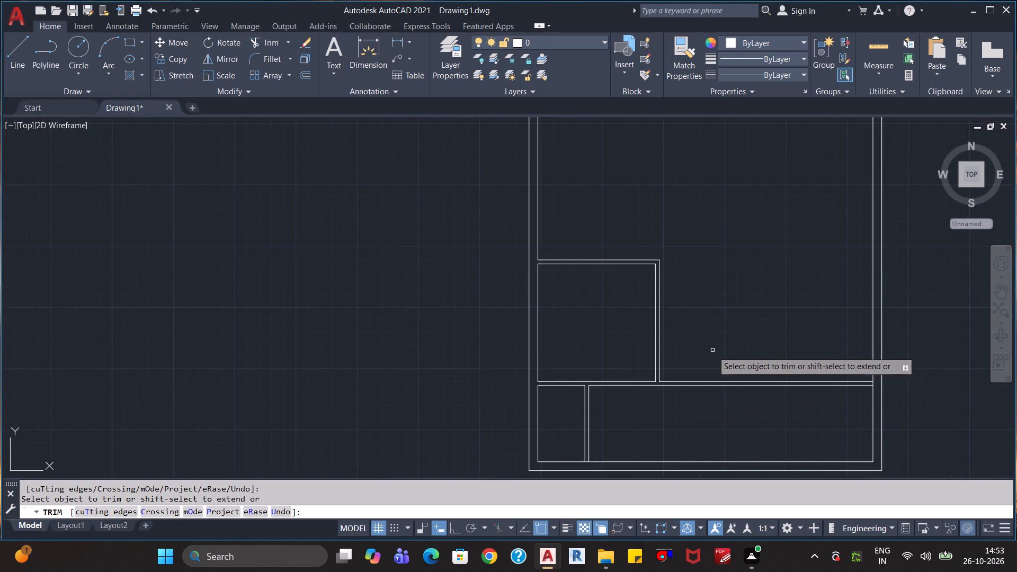
{"action": "scroll", "coordinate": [713, 396], "scroll_direction": "up", "scroll_amount": 1}
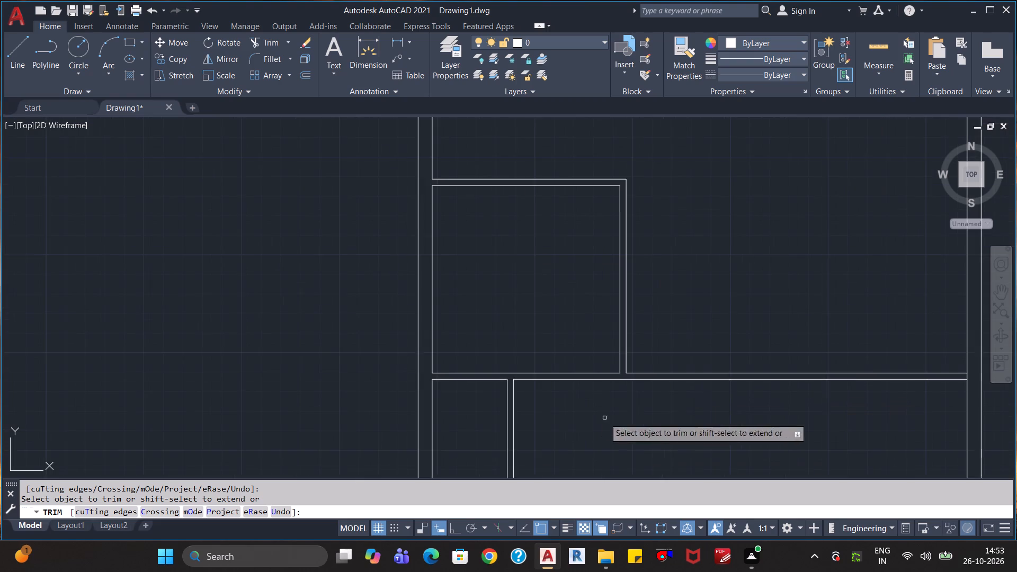
Offset the upper area's inner left wall line 12' to the right and its inner top wall line 12' downward.
{"action": "scroll", "coordinate": [694, 326], "scroll_direction": "down", "scroll_amount": 2}
{"action": "middle_click_drag", "start_coordinate": [702, 286], "coordinate": [654, 440]}
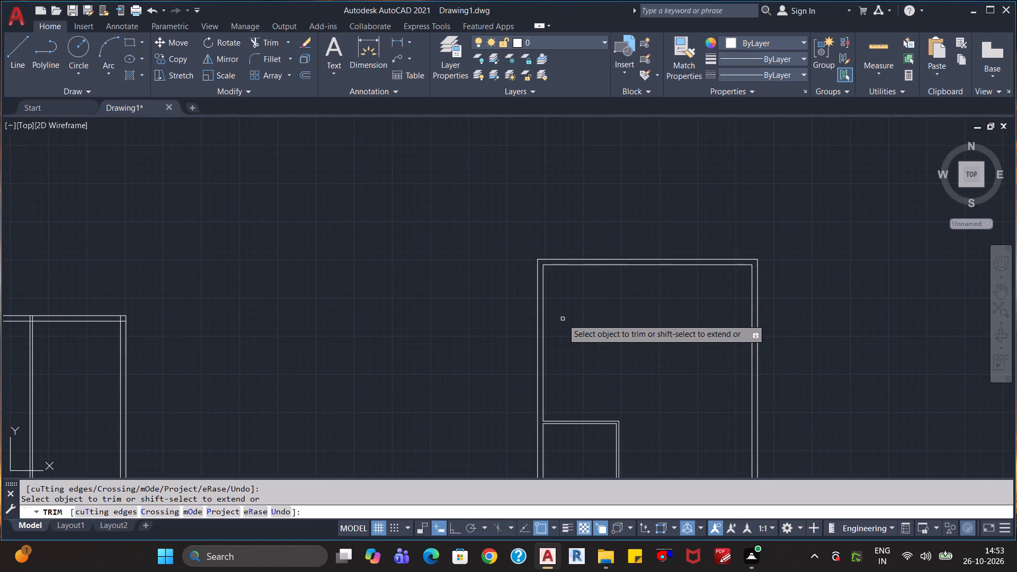
{"action": "key", "text": "Escape"}
{"action": "key", "text": "Escape"}
{"action": "key", "text": "Escape"}
{"action": "key", "text": "o"}
{"action": "key", "text": "Return"}
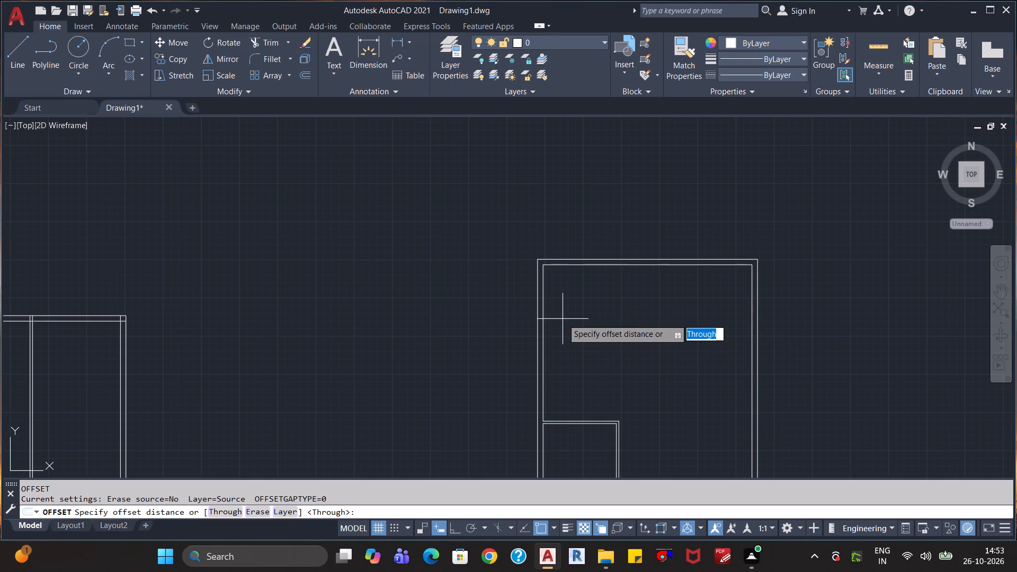
{"action": "type", "text": "12'"}
{"action": "key", "text": "Return"}
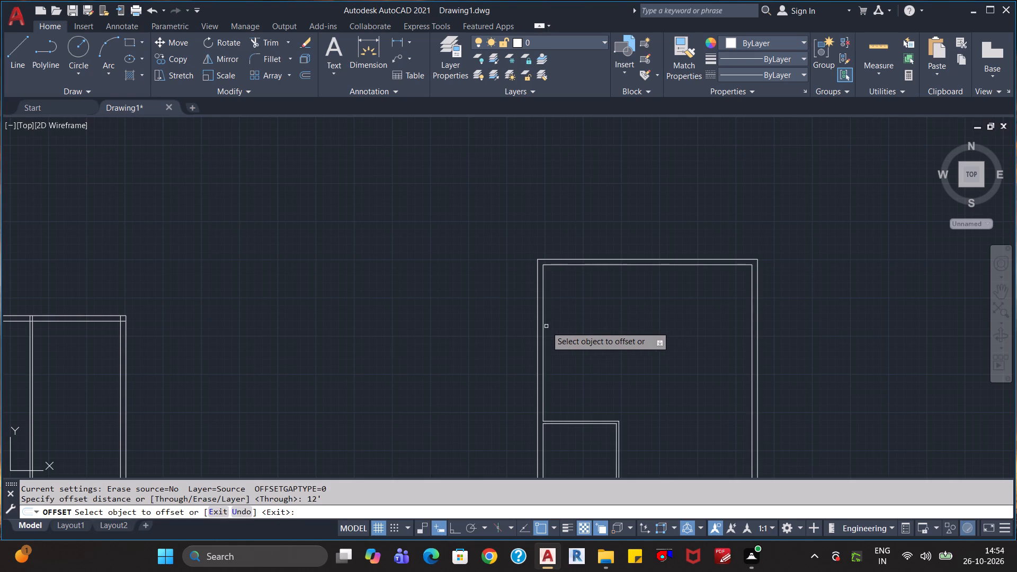
{"action": "left_click", "coordinate": [545, 327]}
{"action": "left_click", "coordinate": [648, 326]}
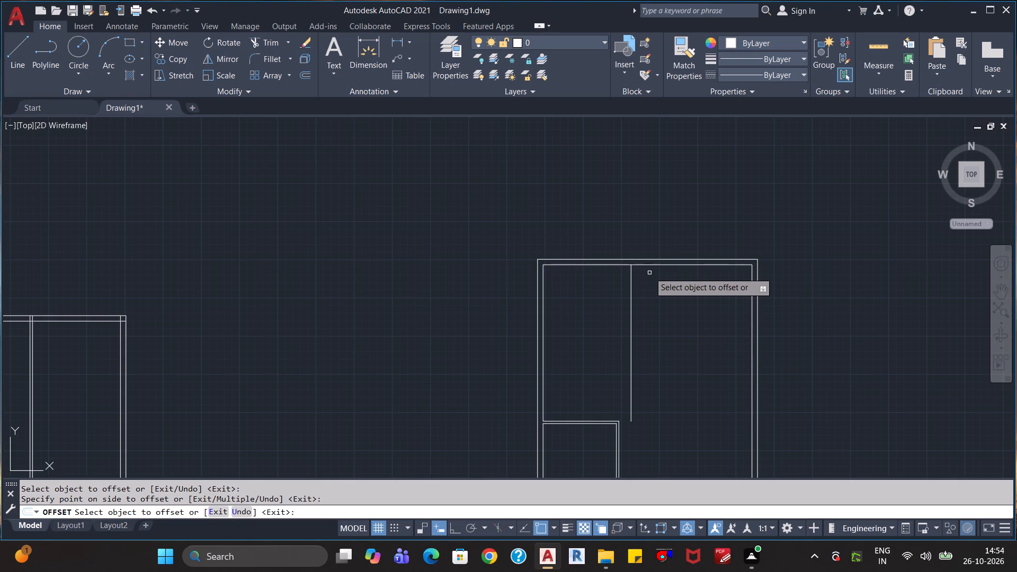
{"action": "left_click", "coordinate": [649, 267]}
{"action": "left_click", "coordinate": [652, 265]}
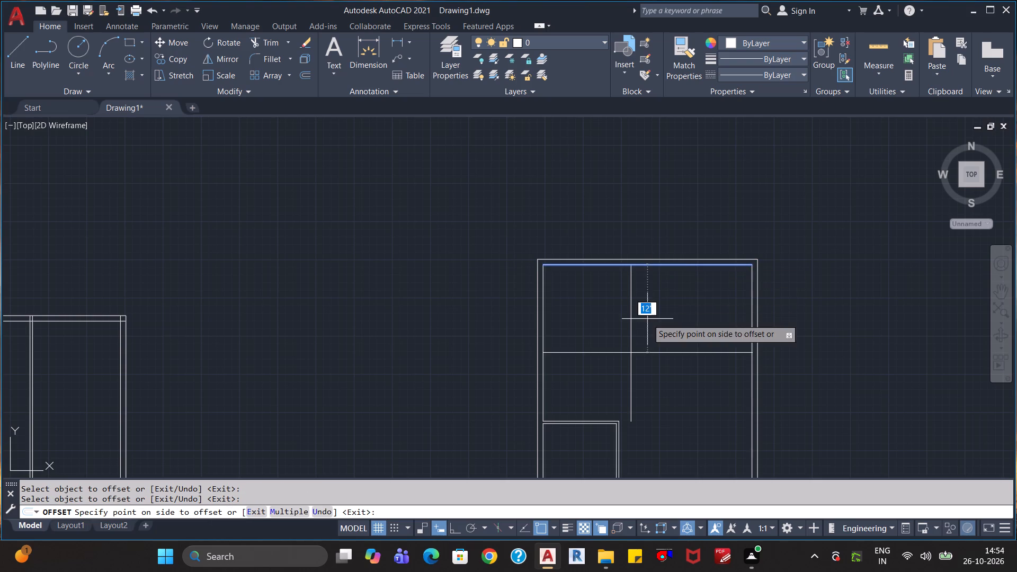
{"action": "left_click", "coordinate": [648, 319]}
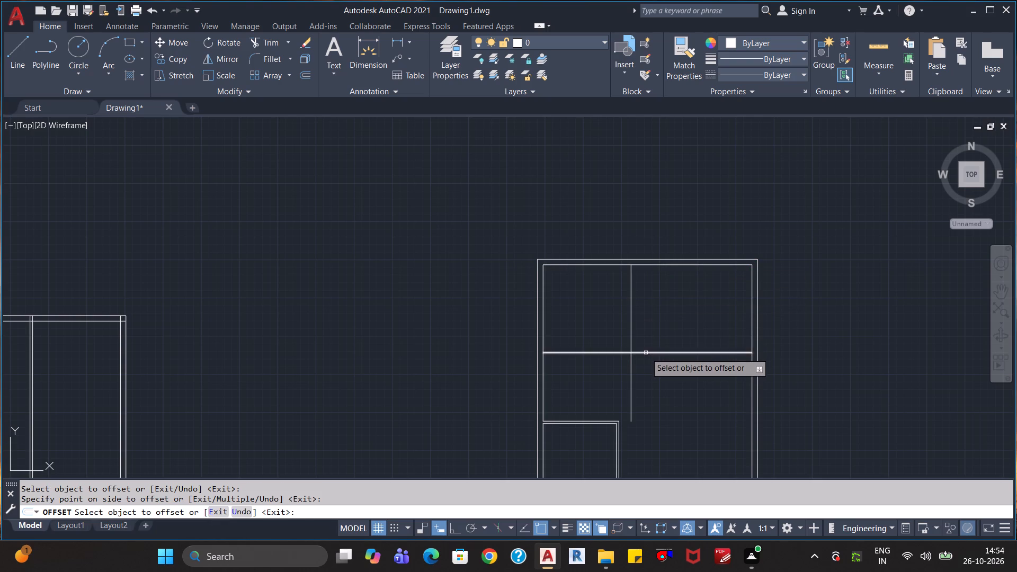
Offset the new horizontal line 4" downward and the new vertical line 4" to the right to form partition thicknesses.
{"action": "left_click", "coordinate": [646, 353]}
{"action": "type", "text": "4\""}
{"action": "key", "text": "Return"}
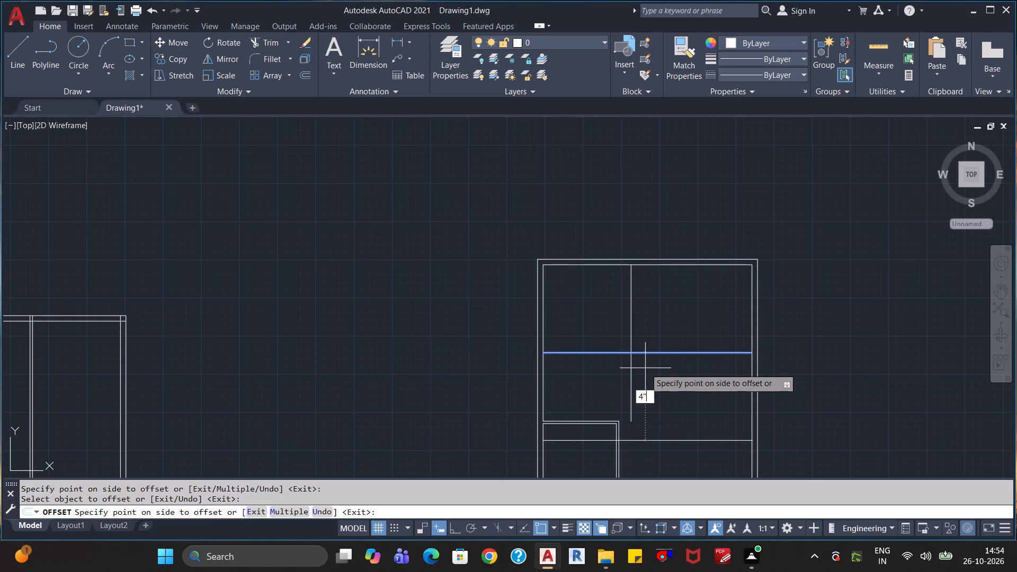
{"action": "left_click", "coordinate": [632, 328]}
{"action": "type", "text": "4\""}
{"action": "key", "text": "Return"}
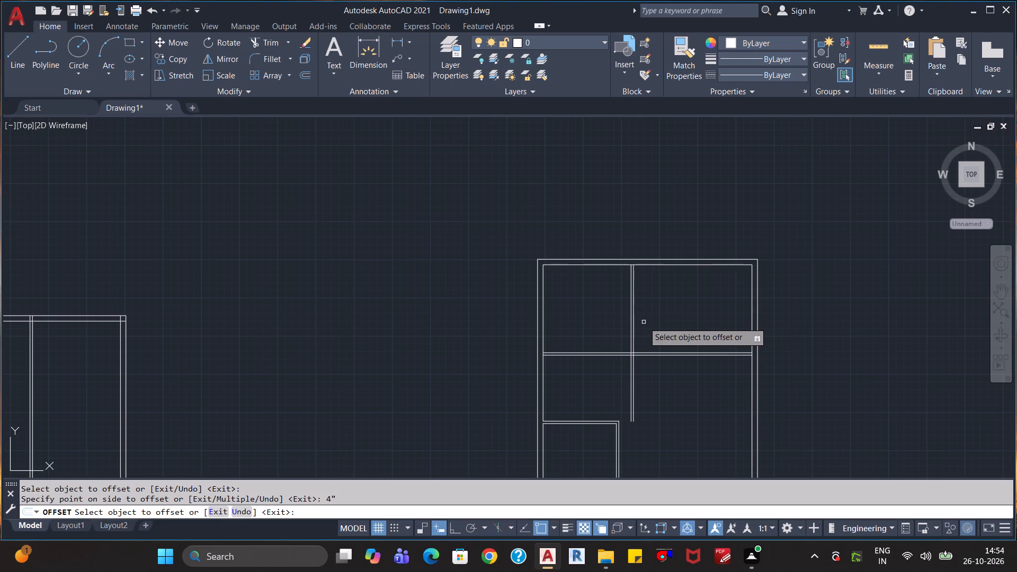
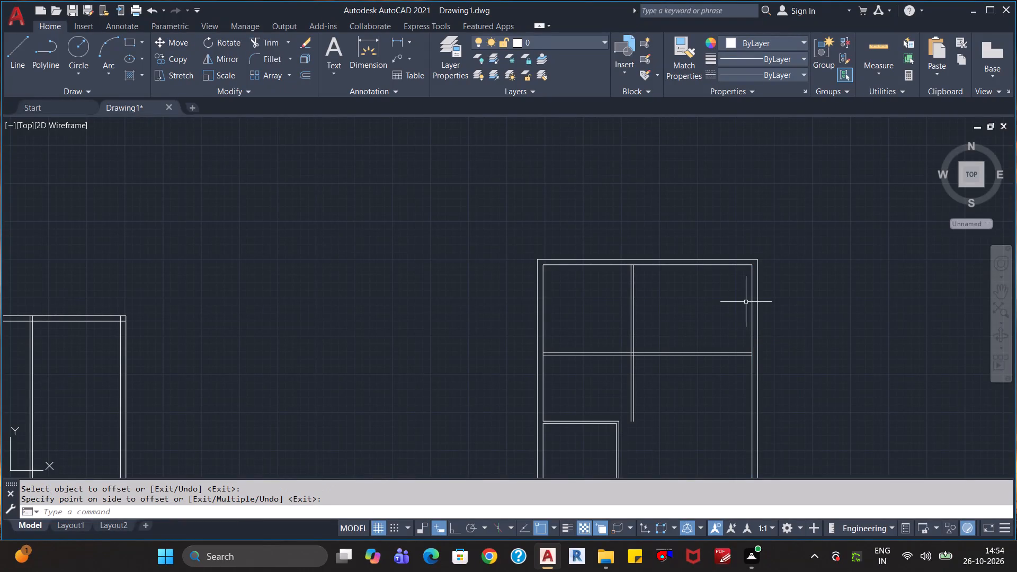
Offset the right exterior wall's inner line 12' into the plan, and offset that copy 4" farther left to form a partition.
{"action": "key", "text": "o"}
{"action": "key", "text": "Return"}
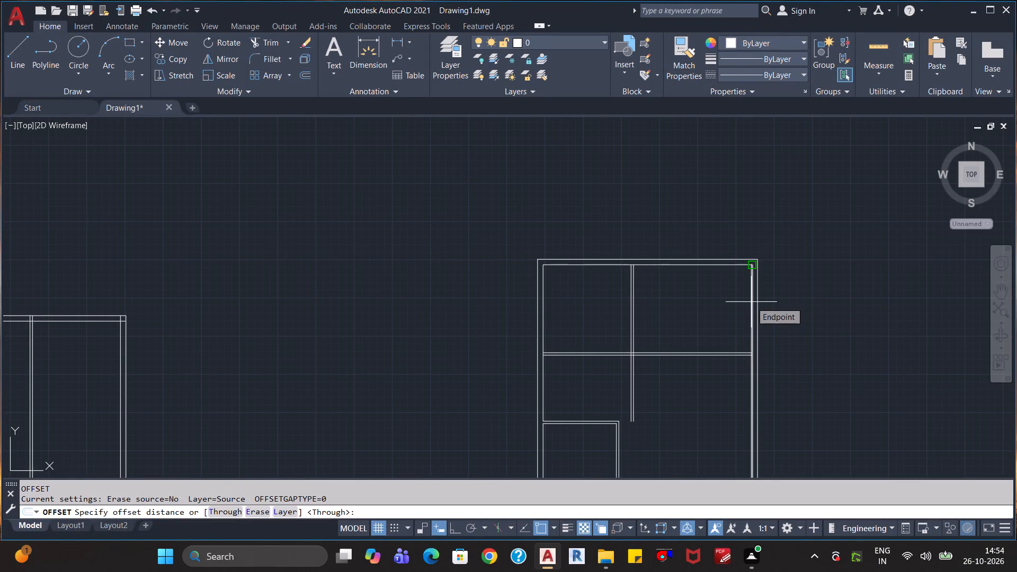
{"action": "type", "text": "12'"}
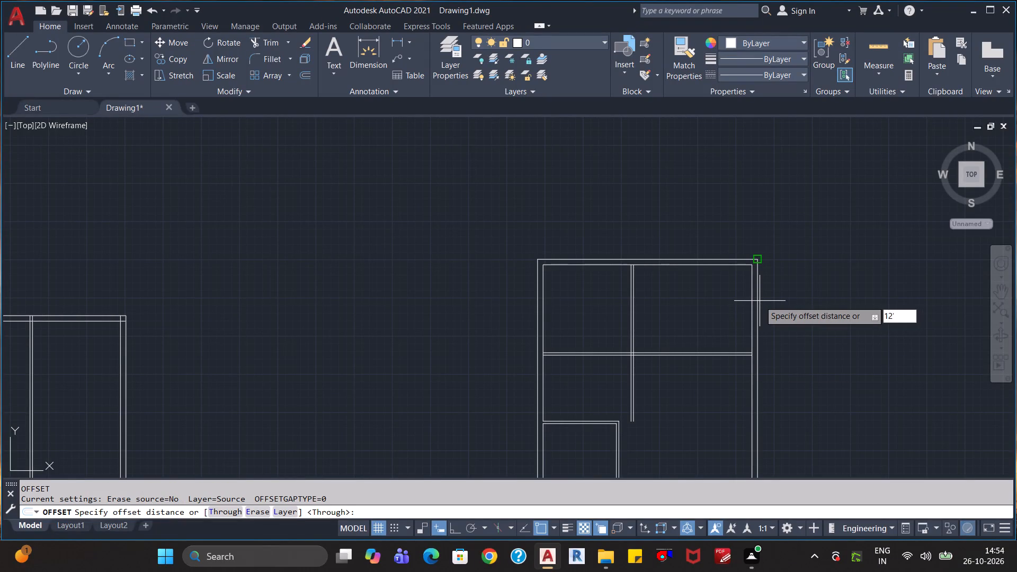
{"action": "key", "text": "Return"}
{"action": "left_click", "coordinate": [752, 305]}
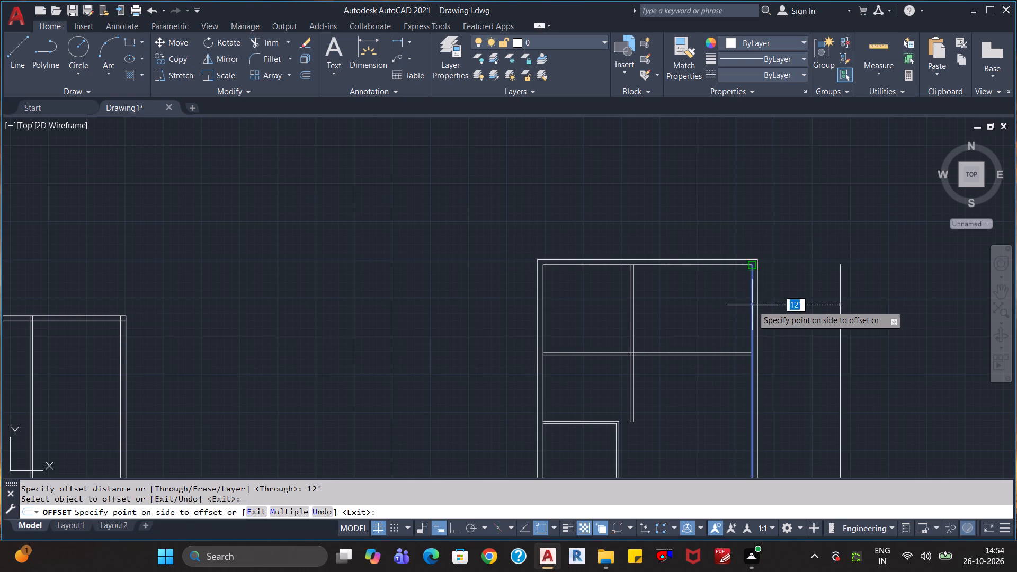
{"action": "left_click", "coordinate": [701, 317]}
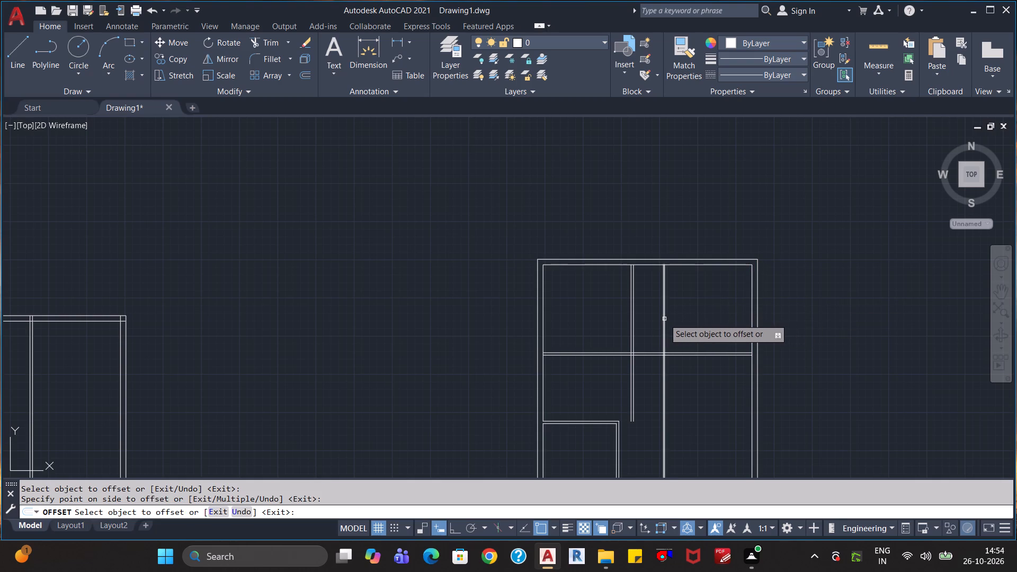
{"action": "left_click", "coordinate": [664, 319]}
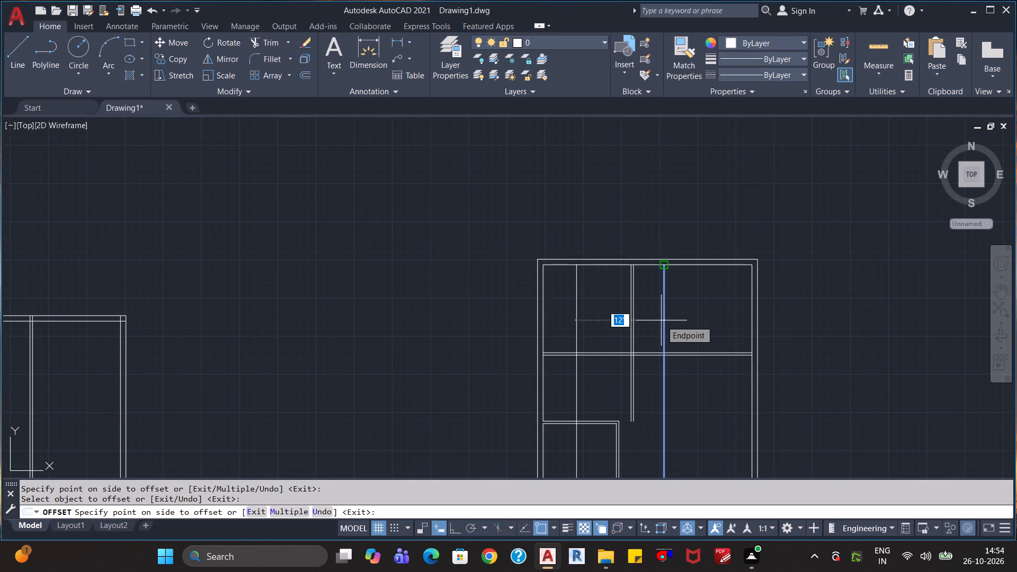
{"action": "type", "text": "4\""}
{"action": "key", "text": "Return"}
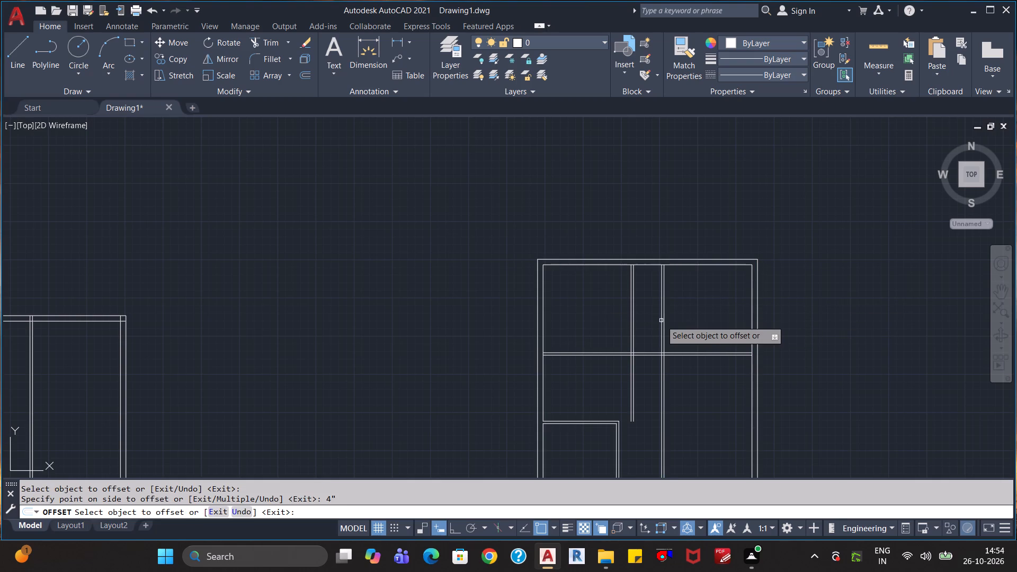
Measure the upper-right room between the new partition and the exterior wall using Quick measure.
{"action": "scroll", "coordinate": [699, 352], "scroll_direction": "up", "scroll_amount": 2}
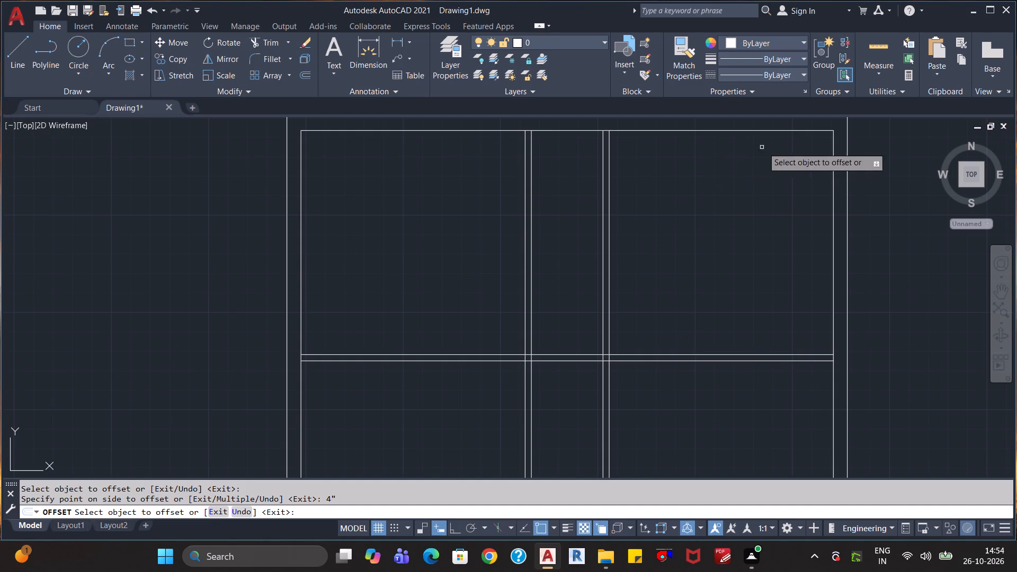
{"action": "left_click", "coordinate": [891, 48]}
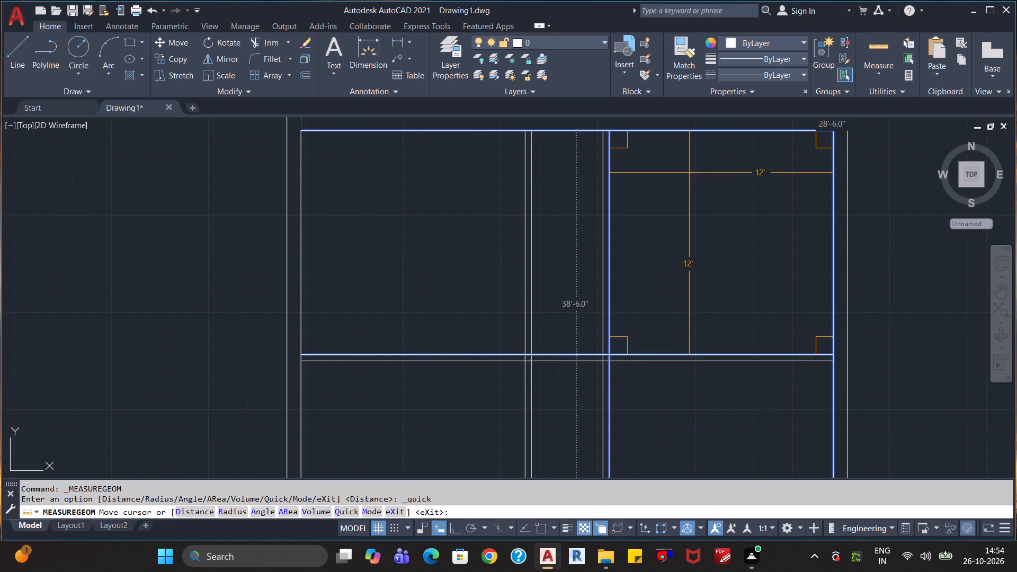
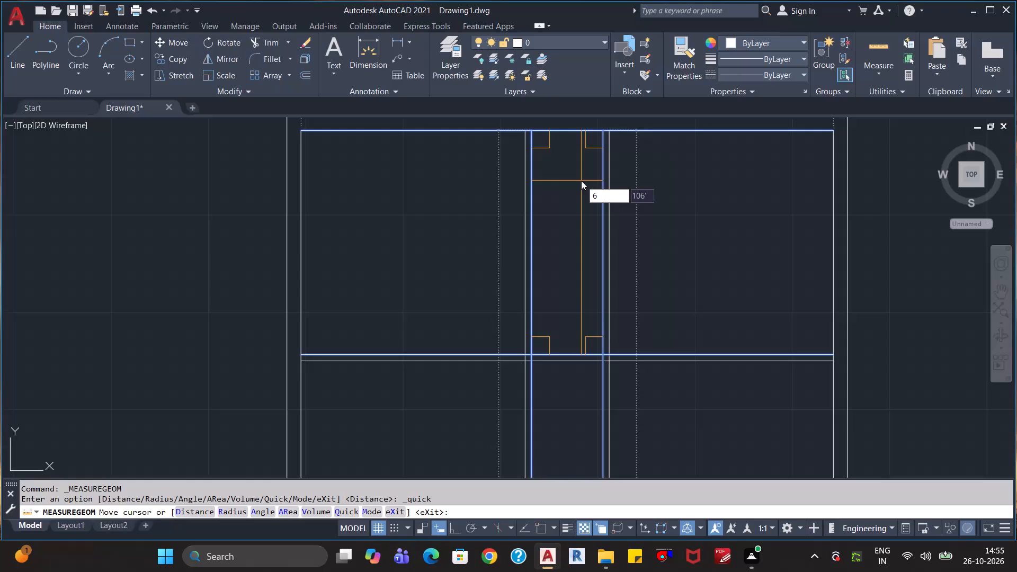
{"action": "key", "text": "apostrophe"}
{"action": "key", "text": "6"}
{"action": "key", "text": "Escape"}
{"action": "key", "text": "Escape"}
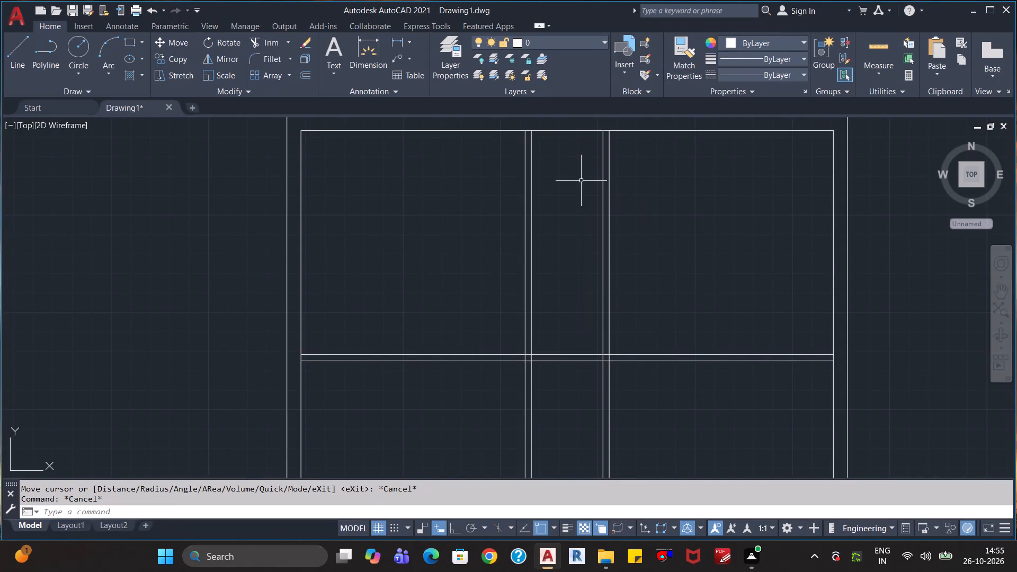
Offset the top exterior wall's inner line 6'6" down into the plan, and offset that copy 4" farther down to form a partition.
{"action": "key", "text": "o"}
{"action": "key", "text": "Return"}
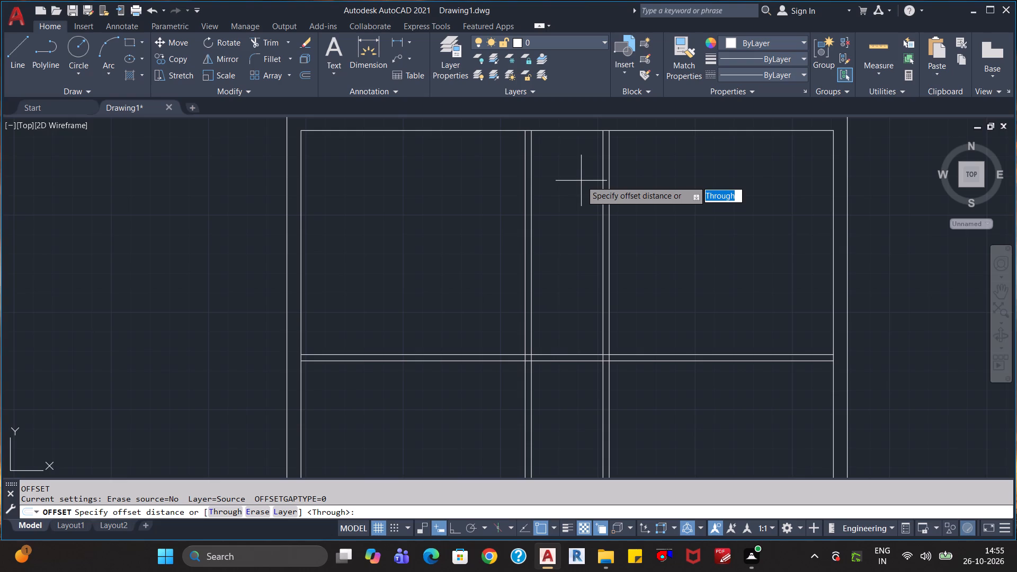
{"action": "type", "text": "6'6\""}
{"action": "key", "text": "Return"}
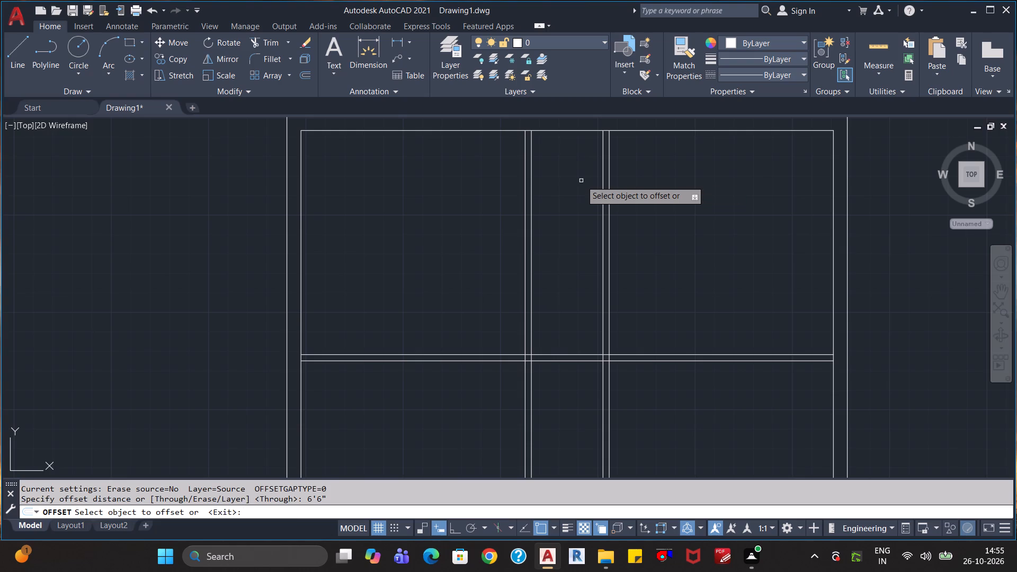
{"action": "left_click", "coordinate": [572, 133]}
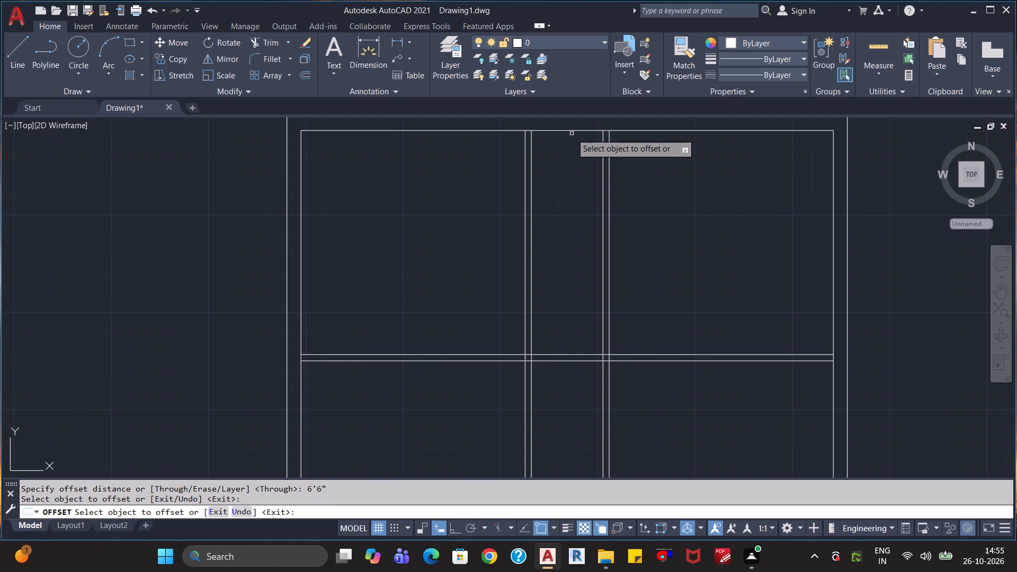
{"action": "left_click", "coordinate": [573, 129]}
{"action": "left_click", "coordinate": [545, 204]}
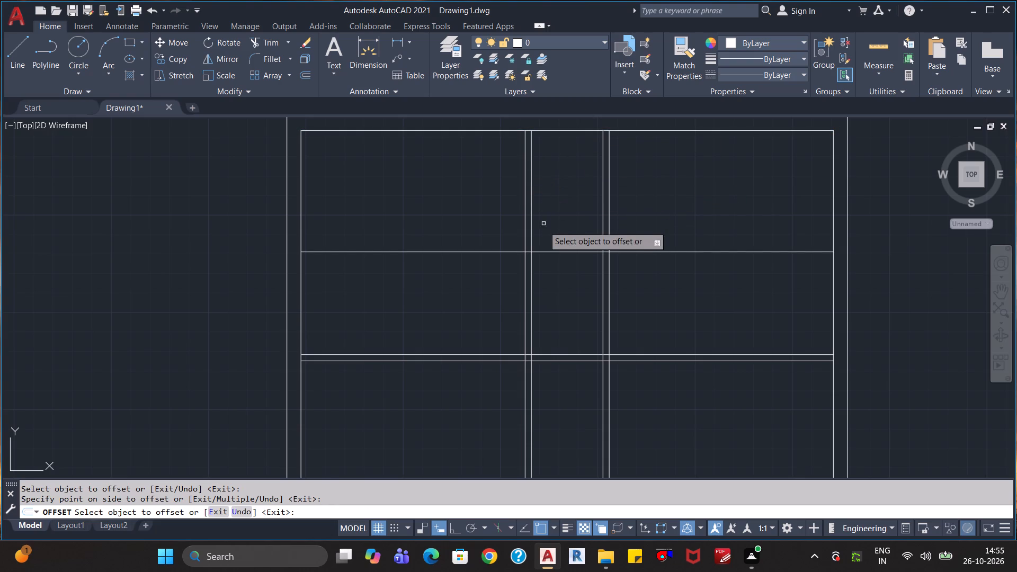
{"action": "left_click", "coordinate": [556, 253]}
{"action": "type", "text": "4\""}
{"action": "key", "text": "Return"}
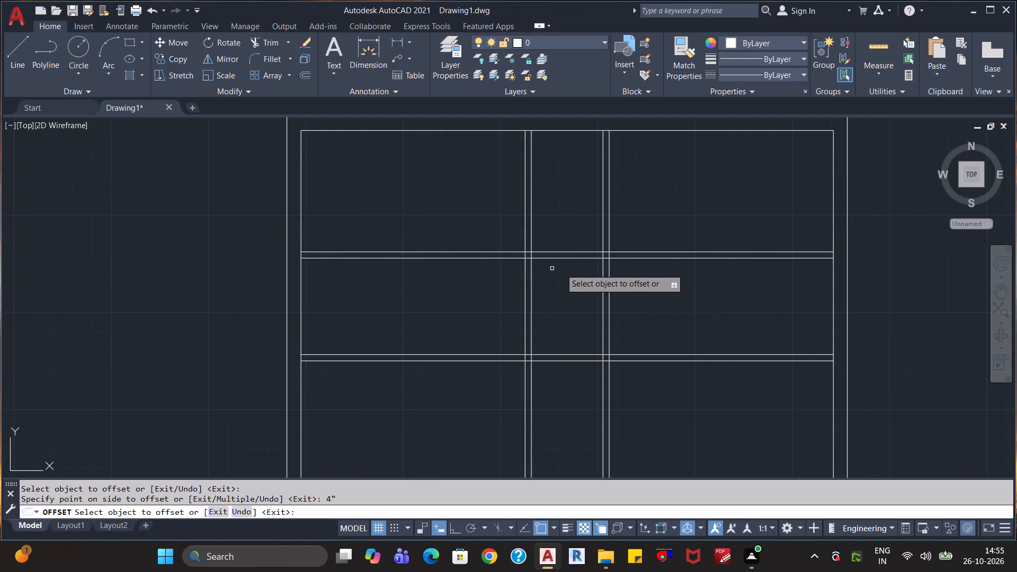
{"action": "key", "text": "Escape"}
{"action": "key", "text": "Escape"}
{"action": "key", "text": "Escape"}
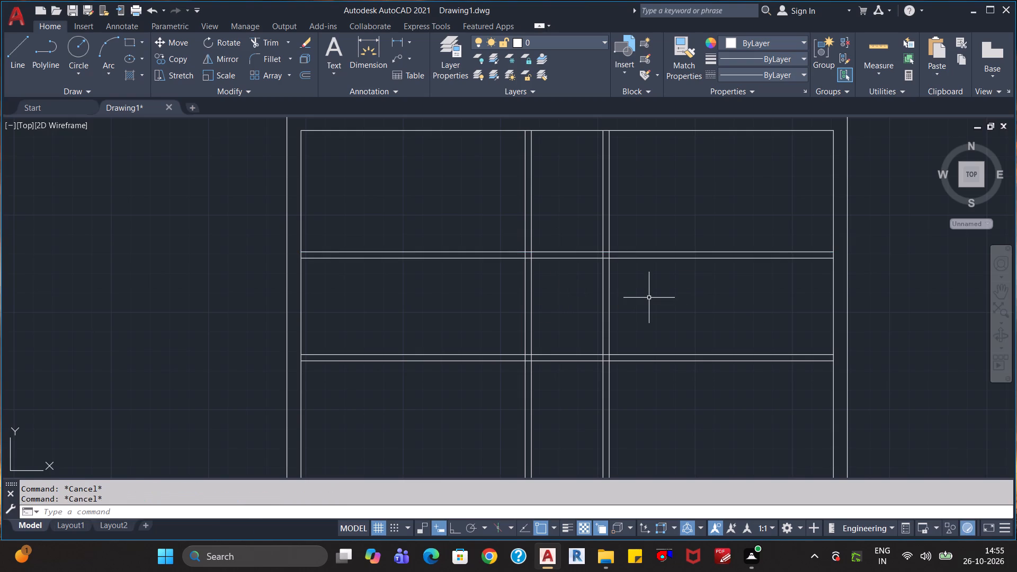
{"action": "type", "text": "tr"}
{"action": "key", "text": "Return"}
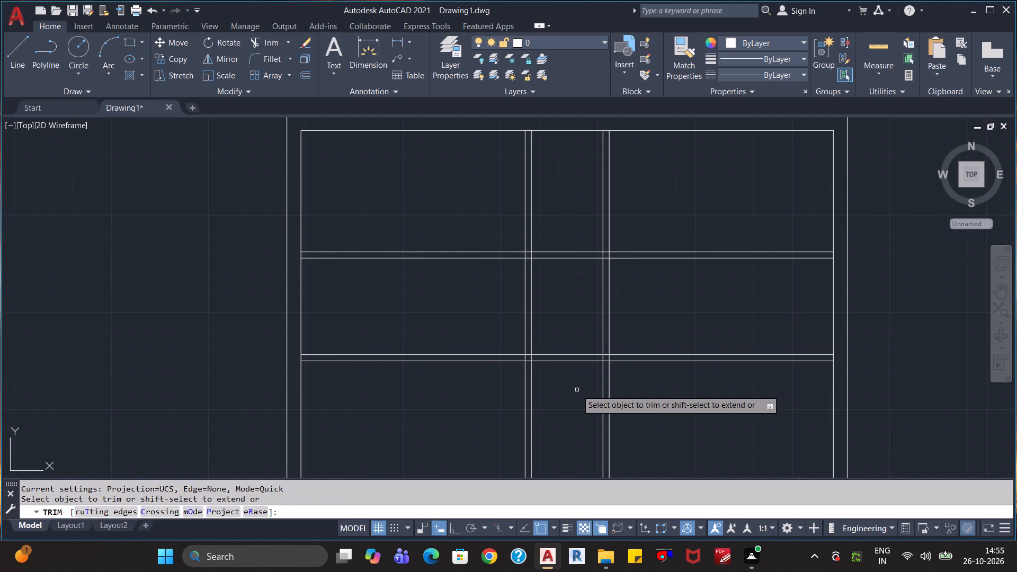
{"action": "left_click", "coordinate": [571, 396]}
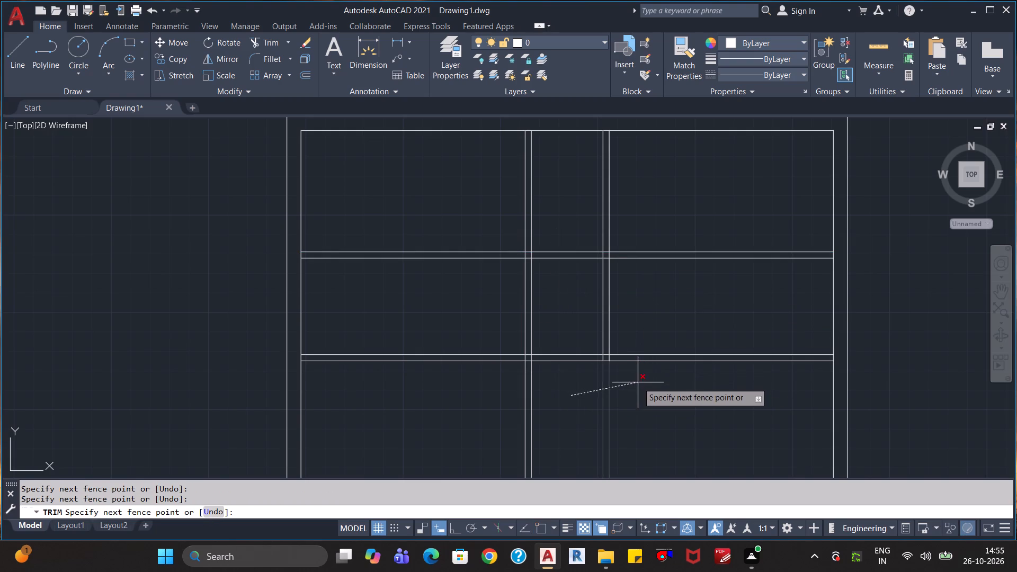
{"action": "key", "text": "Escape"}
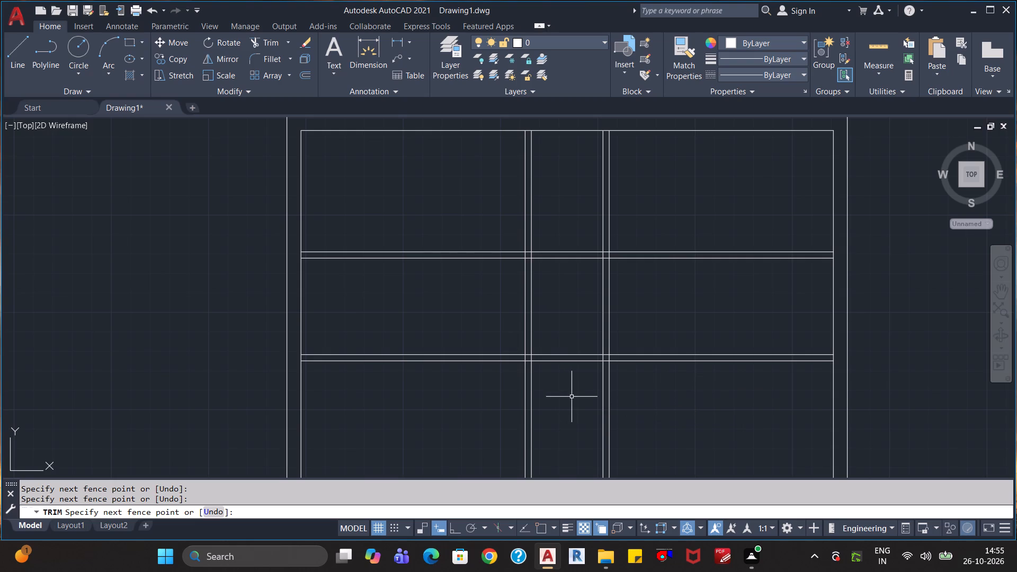
Trim the two vertical partitions below the upper rooms' bottom partition, and trim that bottom partition between them to open the central passage.
{"action": "key", "text": "t"}
{"action": "key", "text": "r"}
{"action": "key", "text": "Return"}
{"action": "left_click", "coordinate": [651, 419]}
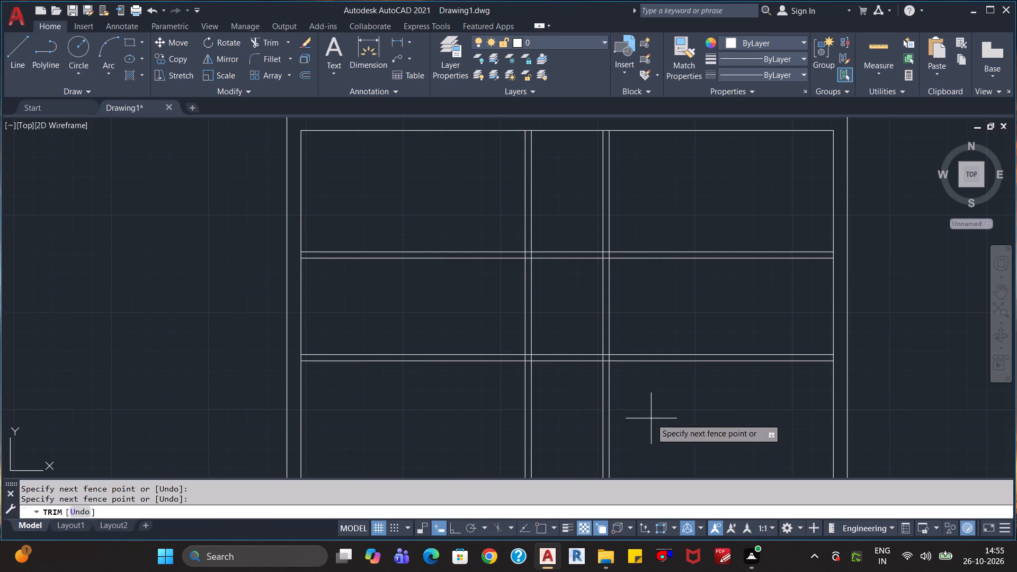
{"action": "left_click", "coordinate": [477, 415]}
{"action": "left_click", "coordinate": [554, 373]}
{"action": "left_click", "coordinate": [555, 328]}
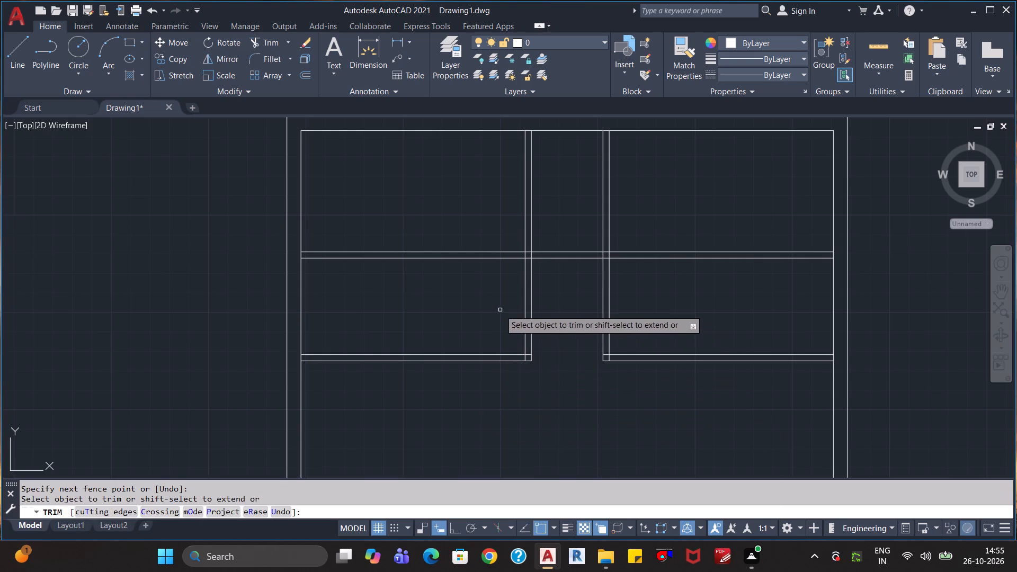
Trim the new horizontal partition out of both upper side rooms, keeping only the piece between the two vertical partitions.
{"action": "left_click", "coordinate": [497, 306]}
{"action": "left_click", "coordinate": [462, 238]}
{"action": "left_click", "coordinate": [659, 309]}
{"action": "left_click", "coordinate": [705, 237]}
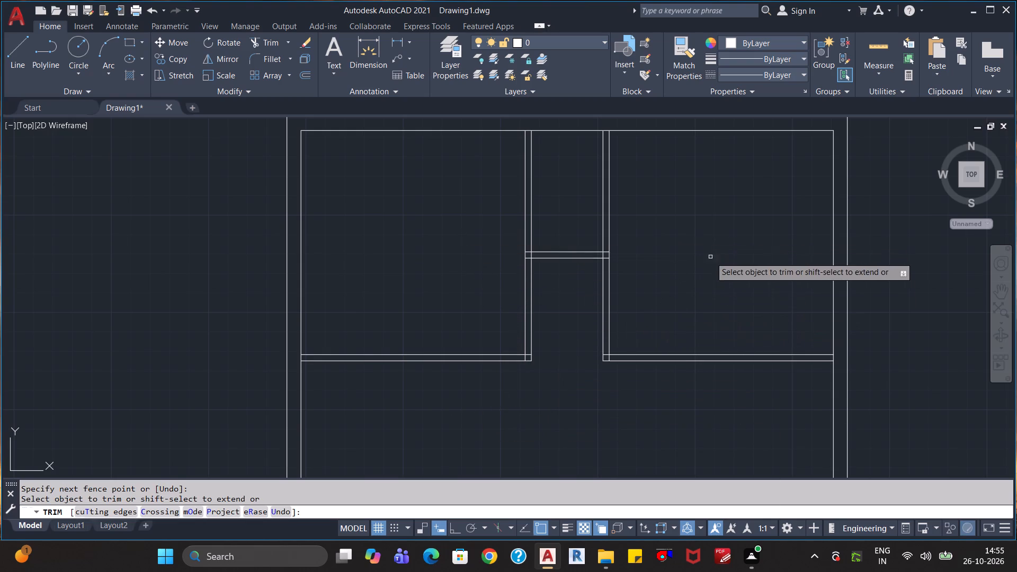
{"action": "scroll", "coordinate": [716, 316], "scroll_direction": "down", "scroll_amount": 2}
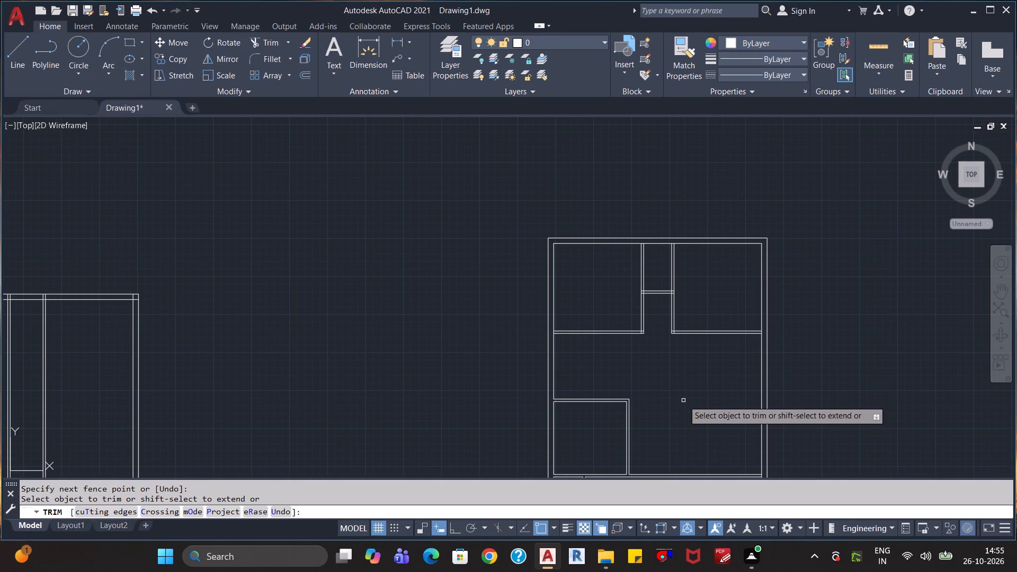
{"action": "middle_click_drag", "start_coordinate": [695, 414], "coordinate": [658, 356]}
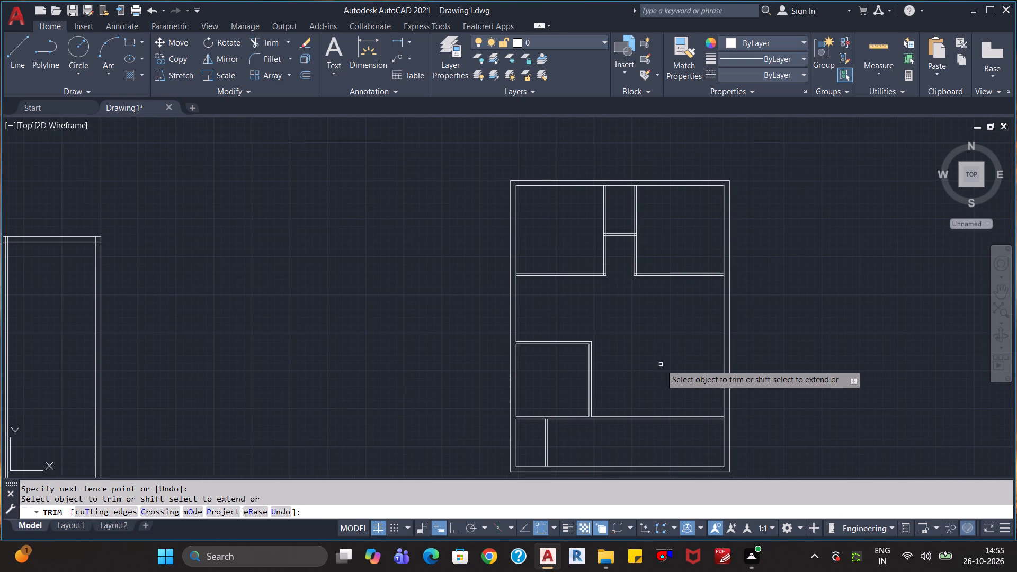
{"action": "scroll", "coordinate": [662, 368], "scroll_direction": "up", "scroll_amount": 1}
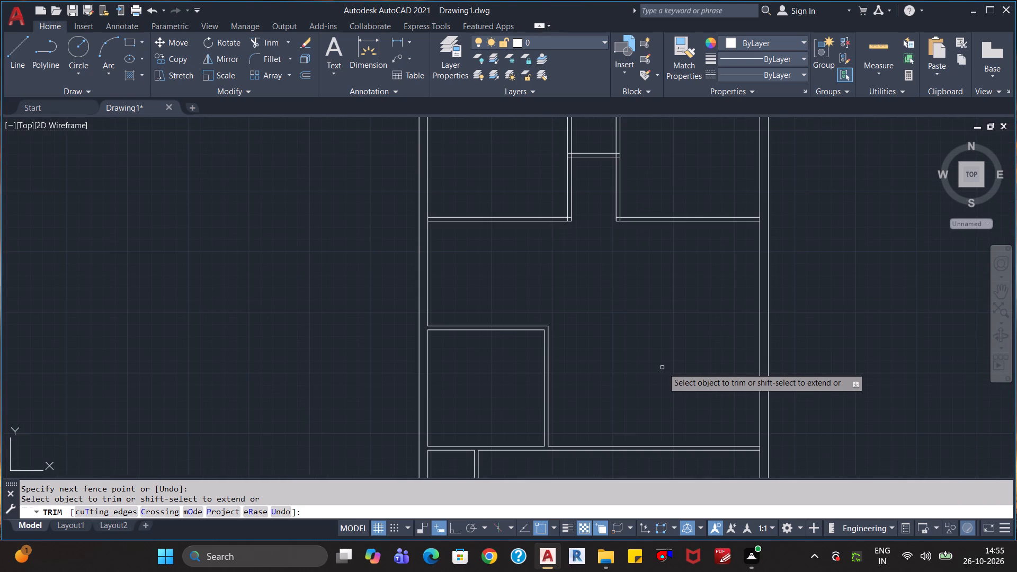
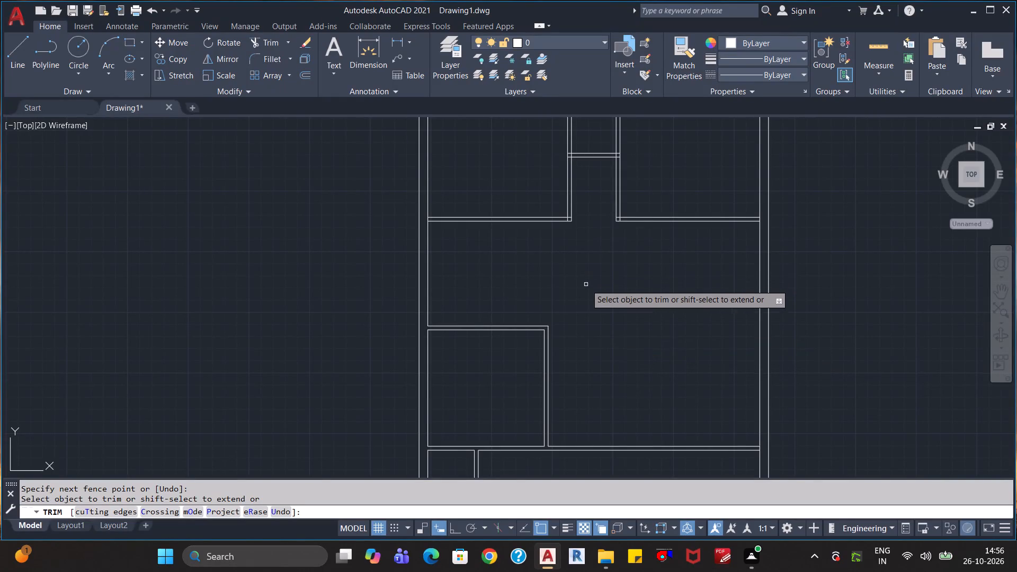
Trim the overlapping lines where the upper rooms' bottom partition meets the left exterior wall and the two vertical partitions.
{"action": "scroll", "coordinate": [556, 226], "scroll_direction": "up", "scroll_amount": 1}
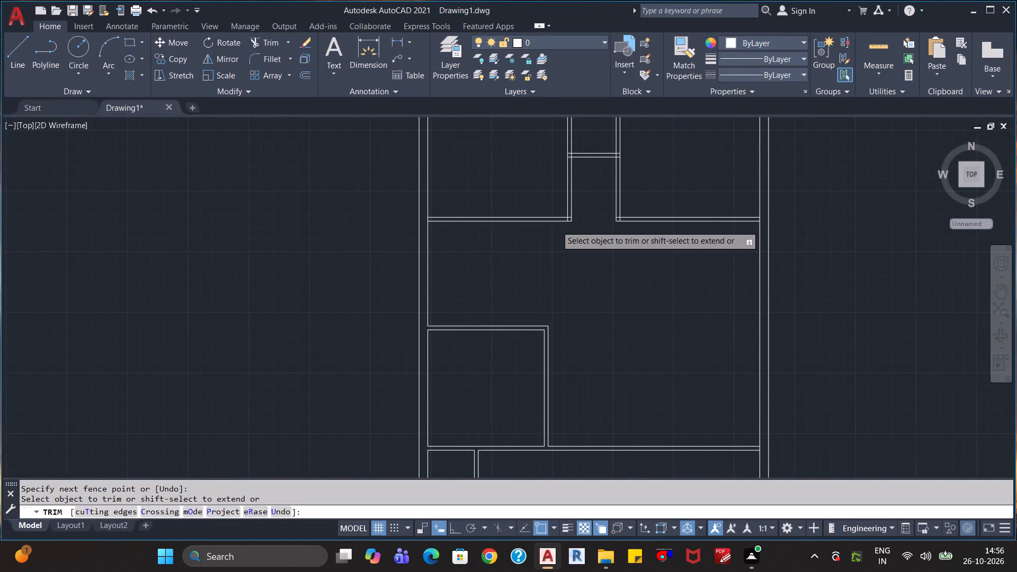
{"action": "left_click", "coordinate": [352, 215]}
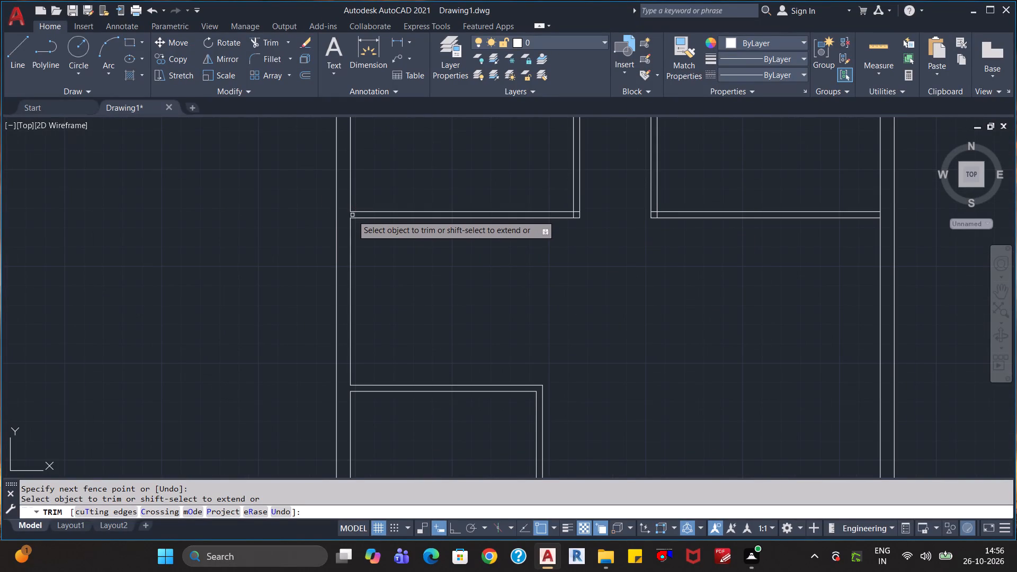
{"action": "scroll", "coordinate": [569, 217], "scroll_direction": "up", "scroll_amount": 4}
{"action": "left_click_drag", "start_coordinate": [583, 201], "coordinate": [606, 189]}
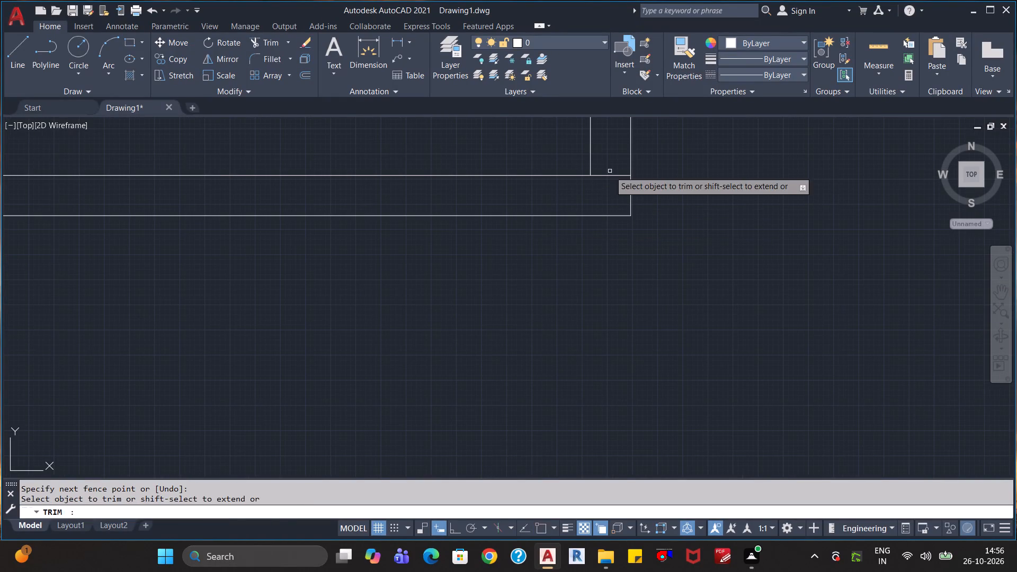
{"action": "left_click", "coordinate": [609, 157]}
{"action": "left_click_drag", "start_coordinate": [611, 172], "coordinate": [611, 183]}
{"action": "left_click", "coordinate": [607, 186]}
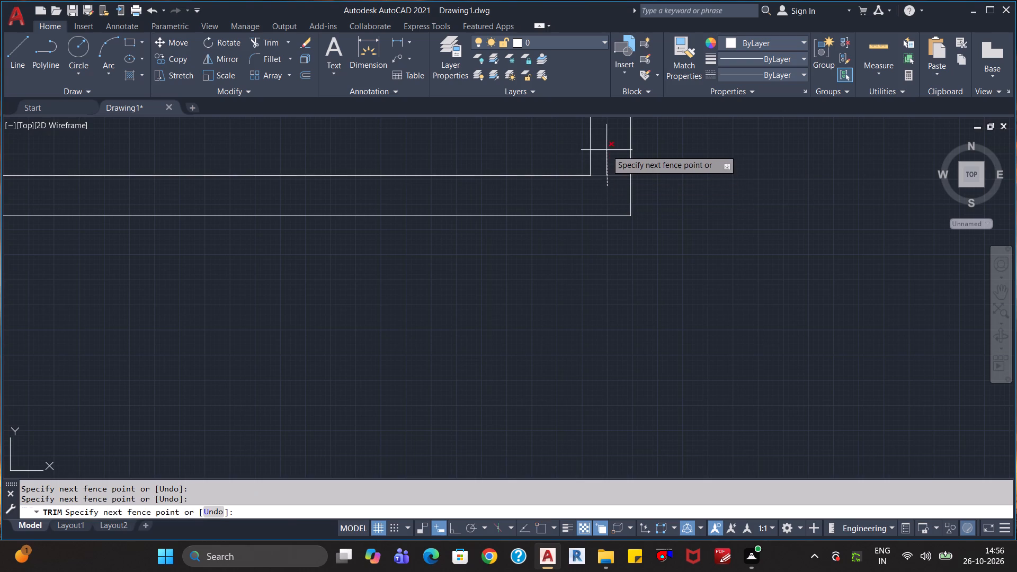
{"action": "left_click", "coordinate": [606, 150]}
{"action": "scroll", "coordinate": [609, 168], "scroll_direction": "down", "scroll_amount": 3}
{"action": "scroll", "coordinate": [727, 187], "scroll_direction": "up", "scroll_amount": 2}
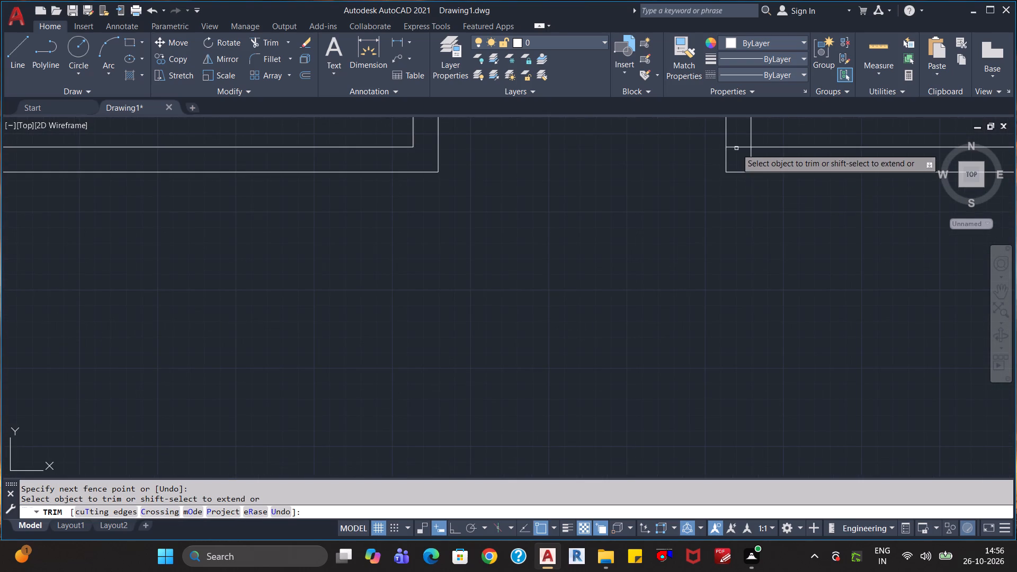
{"action": "left_click_drag", "start_coordinate": [739, 137], "coordinate": [759, 163]}
{"action": "scroll", "coordinate": [687, 230], "scroll_direction": "down", "scroll_amount": 3}
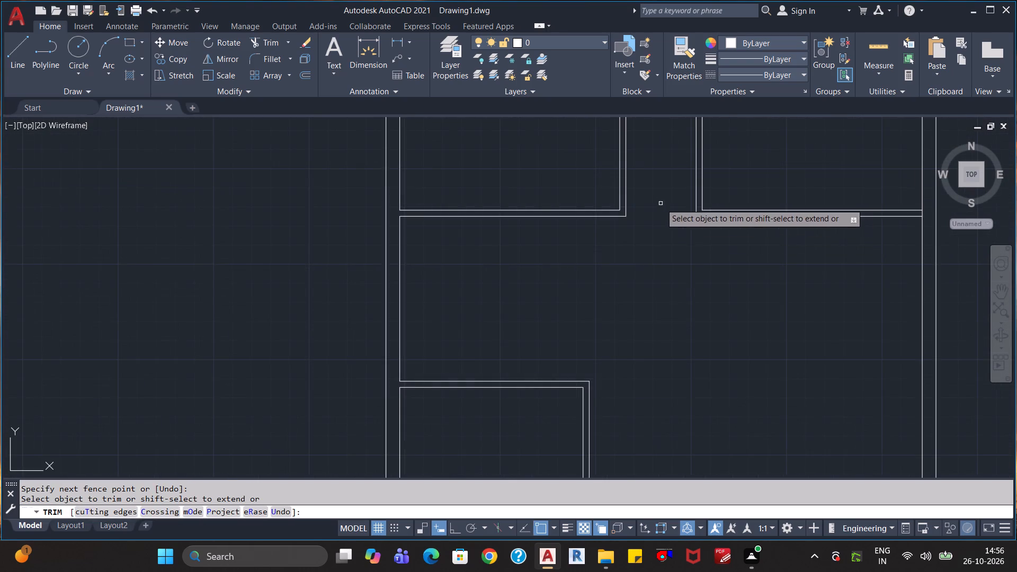
Trim the crossing lines at both ends of the short horizontal partition where it joins the two vertical partitions.
{"action": "middle_click_drag", "start_coordinate": [661, 202], "coordinate": [665, 382]}
{"action": "scroll", "coordinate": [661, 300], "scroll_direction": "up", "scroll_amount": 3}
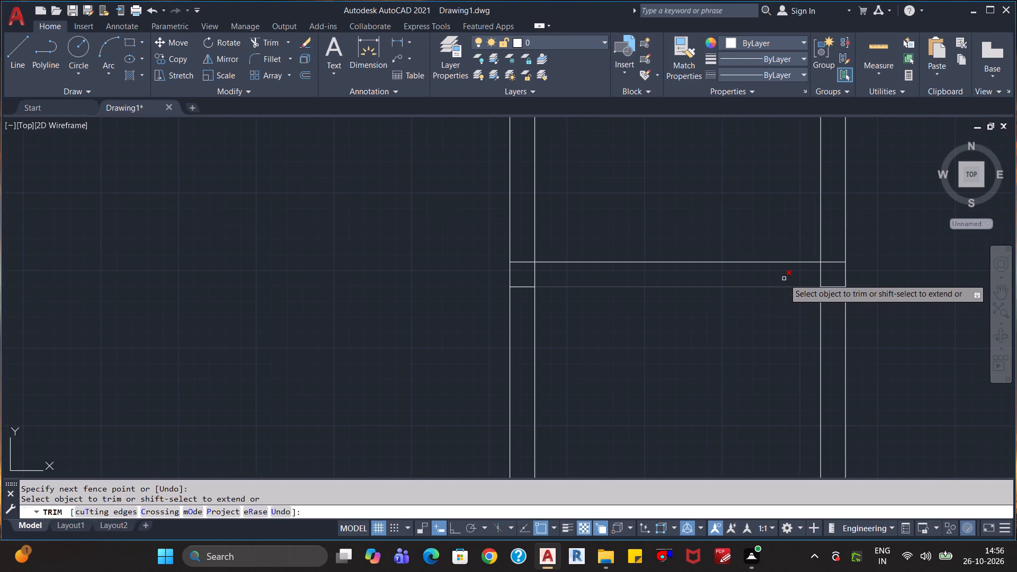
{"action": "left_click_drag", "start_coordinate": [797, 278], "coordinate": [839, 290]}
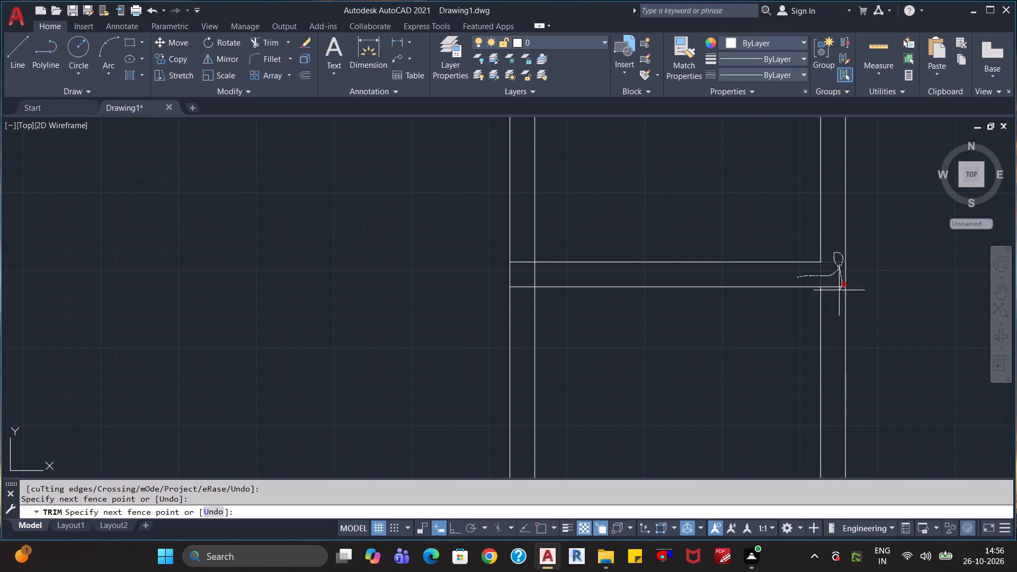
{"action": "left_click_drag", "start_coordinate": [839, 290], "coordinate": [835, 299]}
{"action": "left_click_drag", "start_coordinate": [559, 271], "coordinate": [537, 272]}
{"action": "left_click_drag", "start_coordinate": [537, 272], "coordinate": [529, 301]}
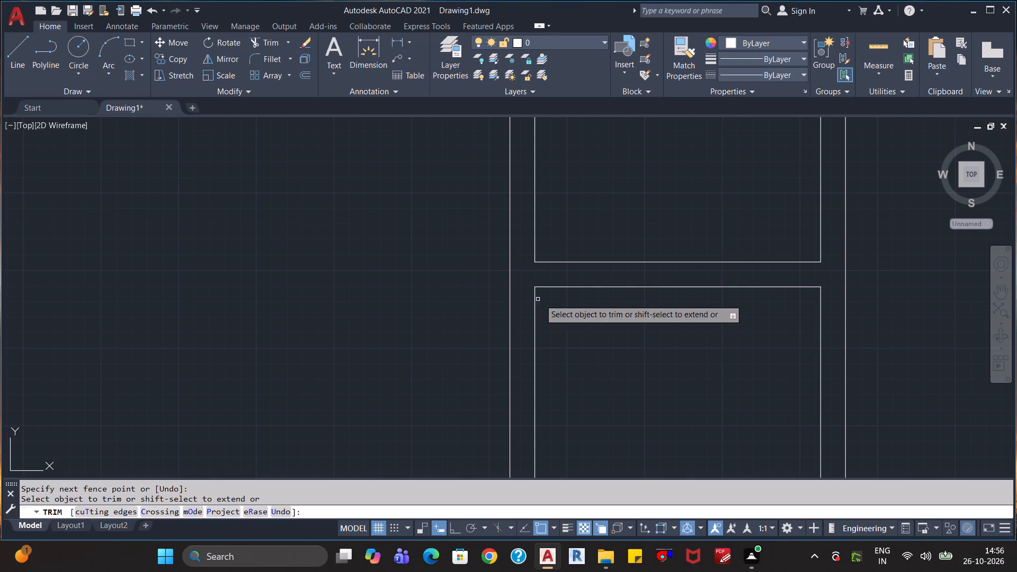
Trim the top exterior wall's inner line between the paired lines of each of the two vertical partitions.
{"action": "scroll", "coordinate": [593, 300], "scroll_direction": "down", "scroll_amount": 2}
{"action": "scroll", "coordinate": [665, 244], "scroll_direction": "down", "scroll_amount": 2}
{"action": "scroll", "coordinate": [664, 208], "scroll_direction": "up", "scroll_amount": 4}
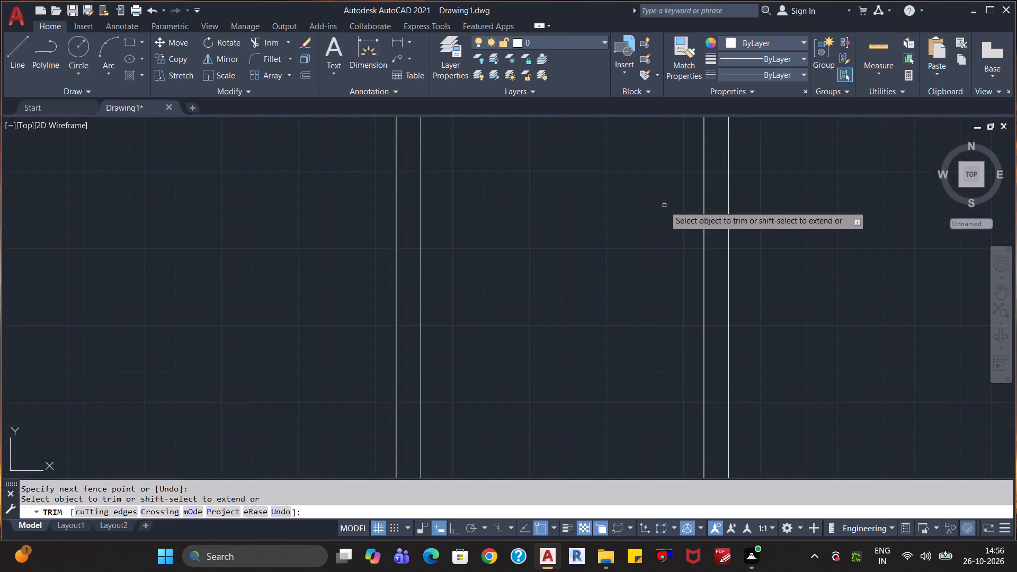
{"action": "middle_click_drag", "start_coordinate": [667, 205], "coordinate": [643, 360]}
{"action": "left_click", "coordinate": [691, 223]}
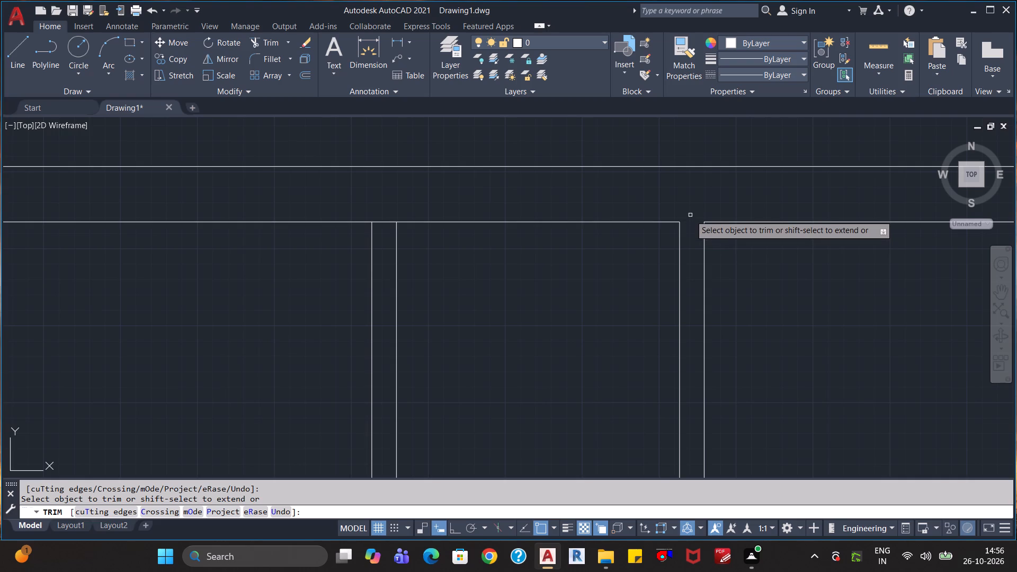
{"action": "left_click", "coordinate": [385, 229]}
{"action": "left_click", "coordinate": [385, 209]}
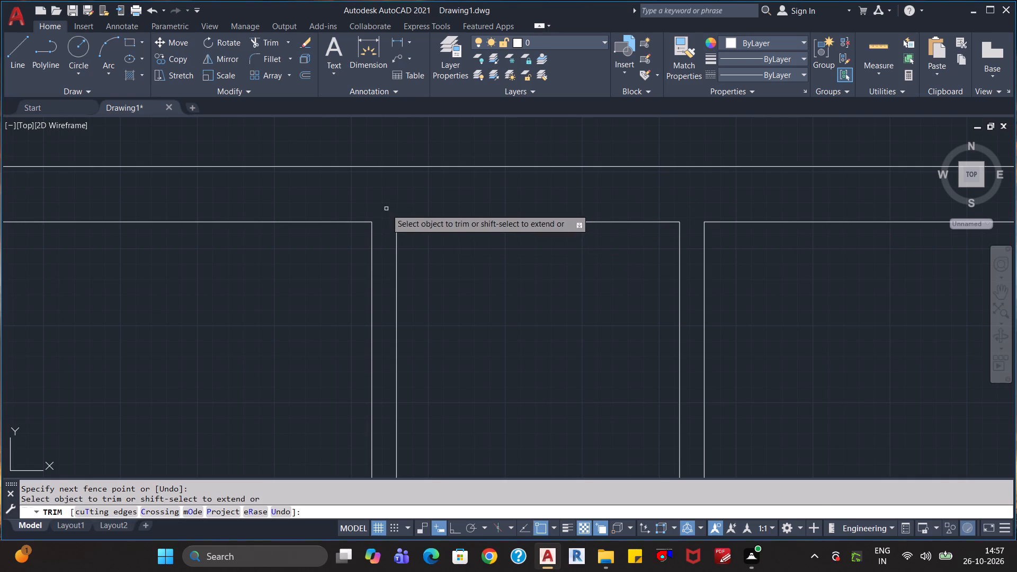
Trim the right exterior wall's inner line between the two lines of the upper right room's bottom partition.
{"action": "scroll", "coordinate": [434, 236], "scroll_direction": "down", "scroll_amount": 2}
{"action": "scroll", "coordinate": [564, 324], "scroll_direction": "down", "scroll_amount": 3}
{"action": "scroll", "coordinate": [641, 355], "scroll_direction": "down", "scroll_amount": 1}
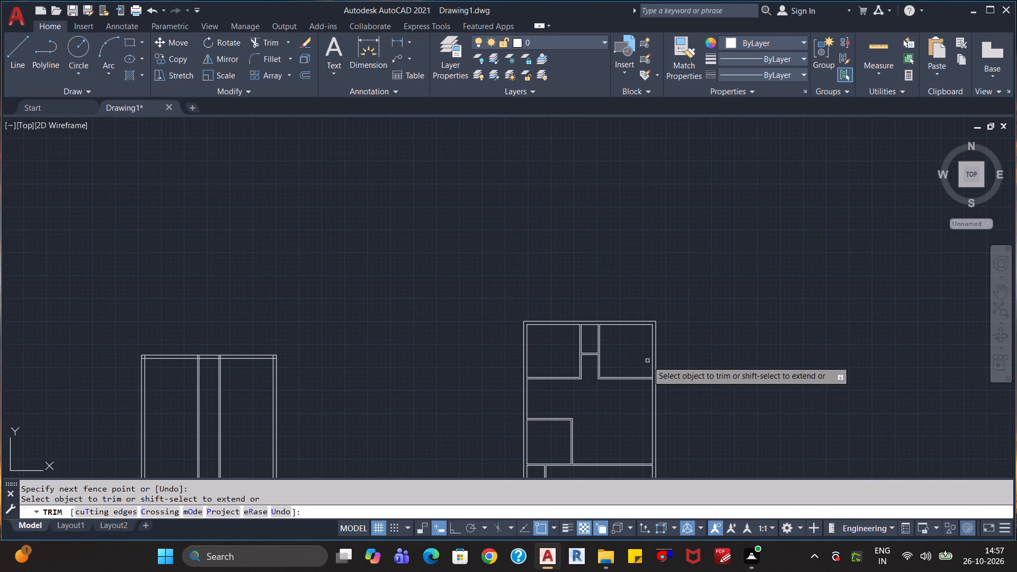
{"action": "scroll", "coordinate": [661, 384], "scroll_direction": "up", "scroll_amount": 4}
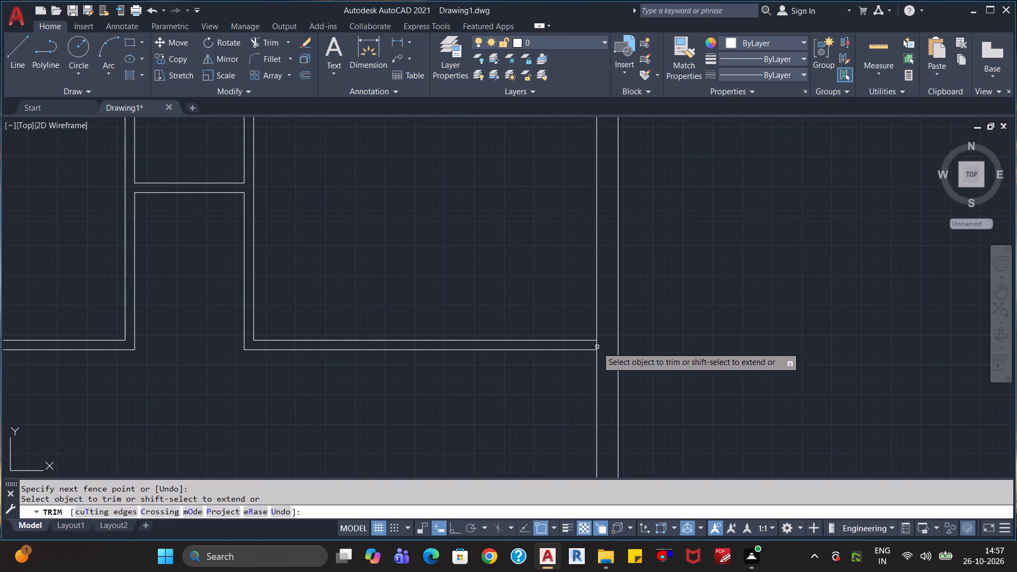
{"action": "left_click", "coordinate": [598, 345]}
{"action": "scroll", "coordinate": [558, 404], "scroll_direction": "down", "scroll_amount": 2}
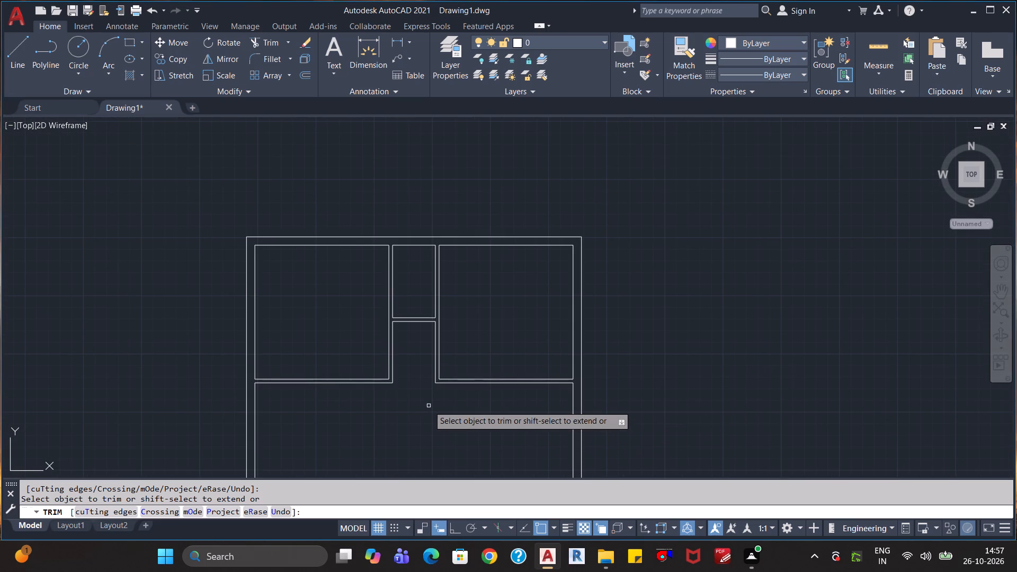
Trim the right exterior wall's inner line between the two lines of the lower full-width horizontal partition.
{"action": "scroll", "coordinate": [429, 406], "scroll_direction": "down", "scroll_amount": 2}
{"action": "middle_click_drag", "start_coordinate": [441, 422], "coordinate": [434, 297]}
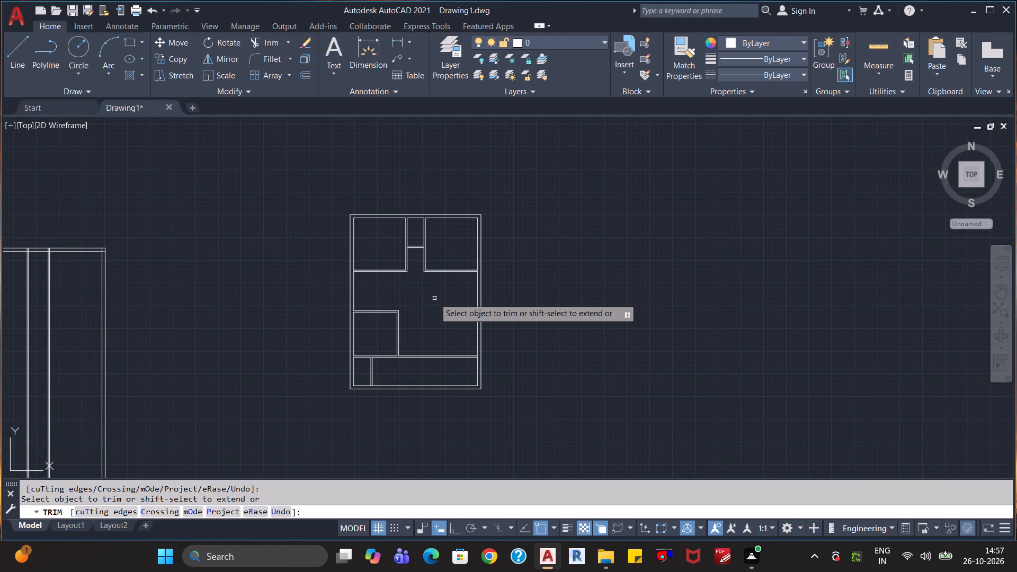
{"action": "scroll", "coordinate": [412, 339], "scroll_direction": "up", "scroll_amount": 3}
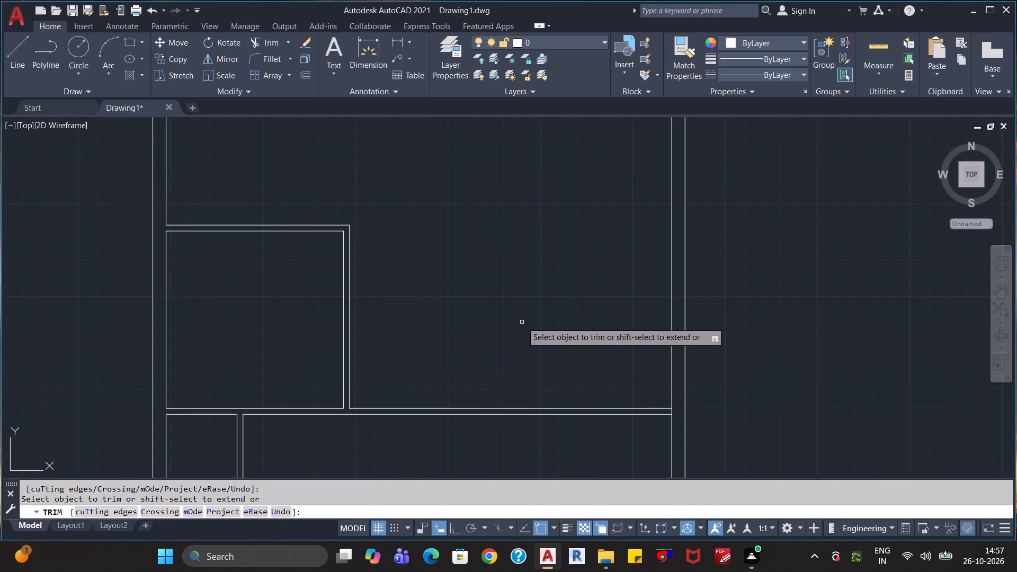
{"action": "scroll", "coordinate": [617, 396], "scroll_direction": "up", "scroll_amount": 4}
{"action": "scroll", "coordinate": [719, 460], "scroll_direction": "down", "scroll_amount": 2}
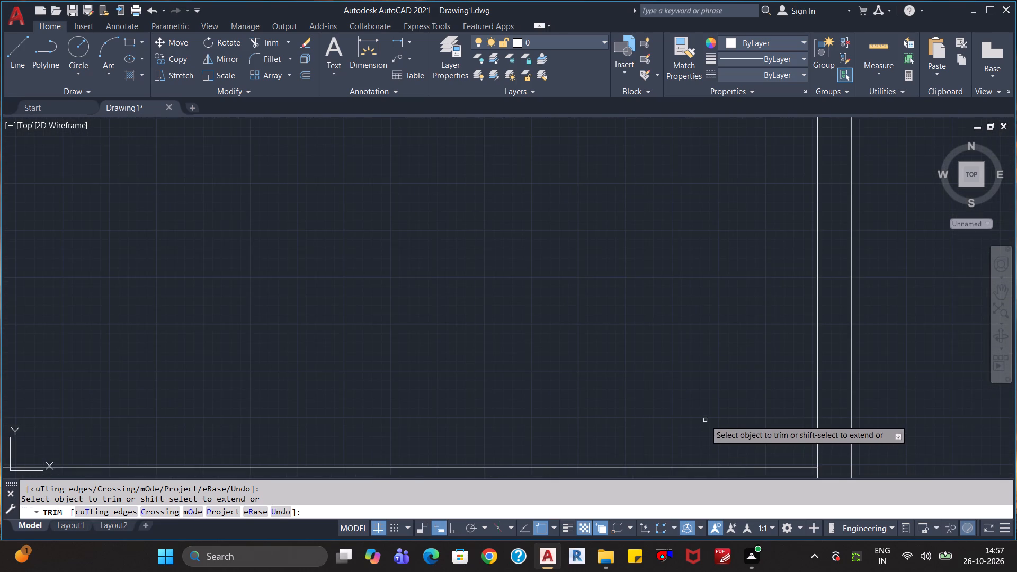
{"action": "middle_click_drag", "start_coordinate": [692, 410], "coordinate": [619, 352]}
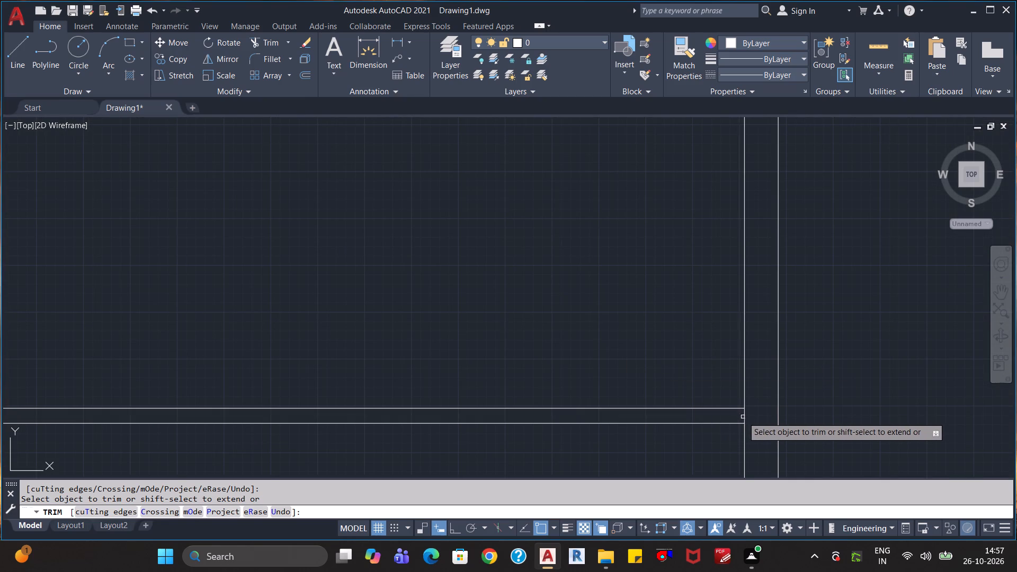
{"action": "left_click", "coordinate": [744, 417]}
{"action": "scroll", "coordinate": [745, 435], "scroll_direction": "down", "scroll_amount": 2}
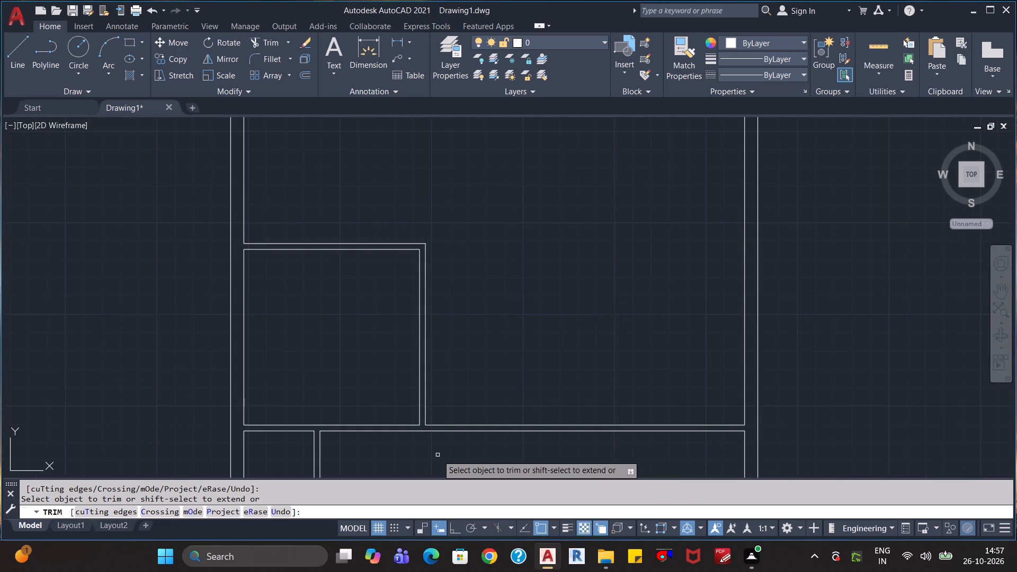
Trim the bottom exterior wall's inner line between the two lines of the lower left room's vertical partition, and end trimming.
{"action": "scroll", "coordinate": [437, 455], "scroll_direction": "down", "scroll_amount": 2}
{"action": "middle_click_drag", "start_coordinate": [437, 455], "coordinate": [424, 333]}
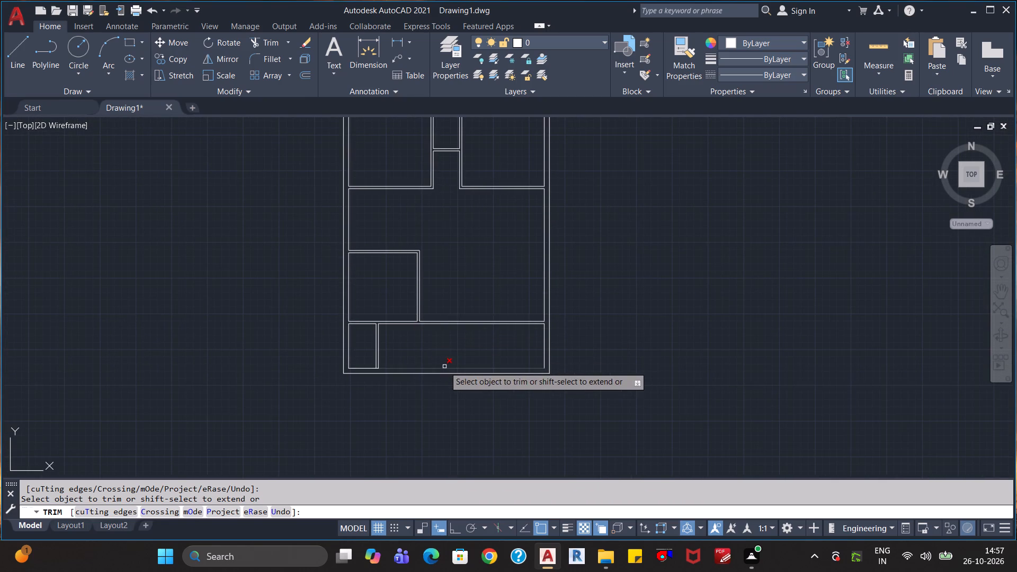
{"action": "scroll", "coordinate": [391, 368], "scroll_direction": "up", "scroll_amount": 5}
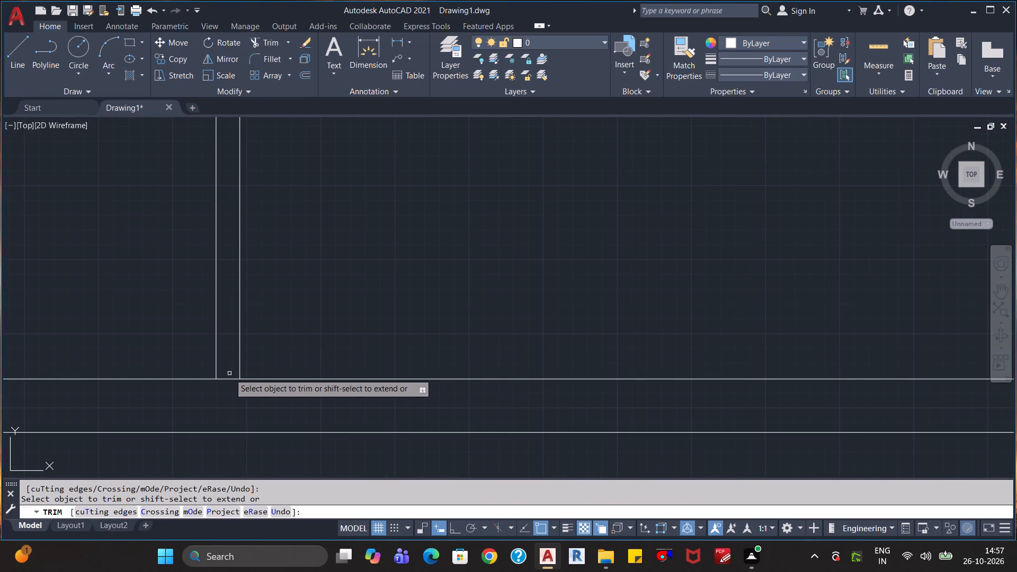
{"action": "left_click", "coordinate": [229, 373]}
{"action": "left_click", "coordinate": [228, 393]}
{"action": "scroll", "coordinate": [267, 395], "scroll_direction": "down", "scroll_amount": 4}
{"action": "scroll", "coordinate": [449, 344], "scroll_direction": "down", "scroll_amount": 3}
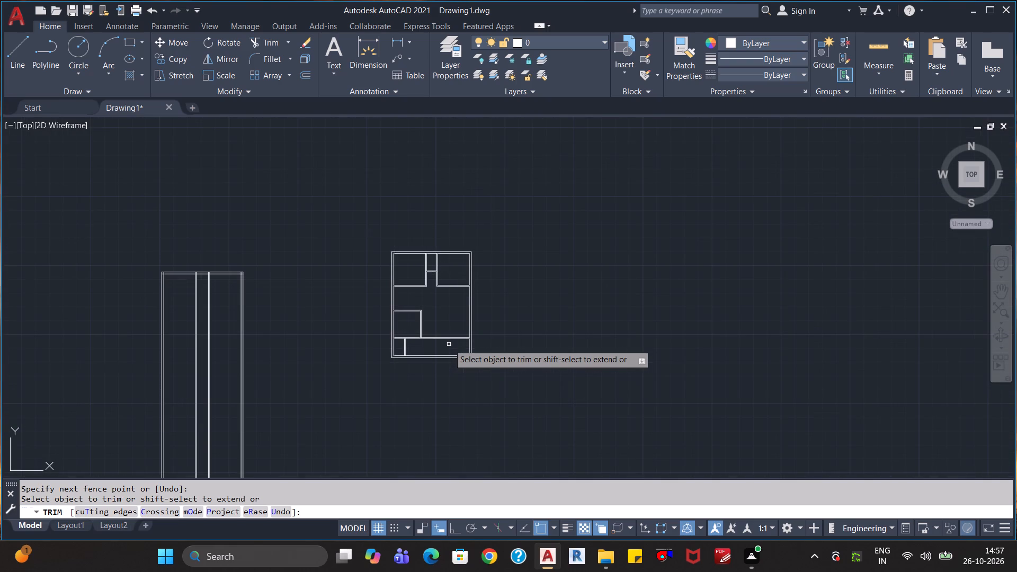
{"action": "key", "text": "Escape"}
{"action": "key", "text": "Escape"}
{"action": "key", "text": "Escape"}
Offset the middle section of the right exterior wall's inner line 6'6" into the plan.
{"action": "scroll", "coordinate": [547, 345], "scroll_direction": "down", "scroll_amount": 1}
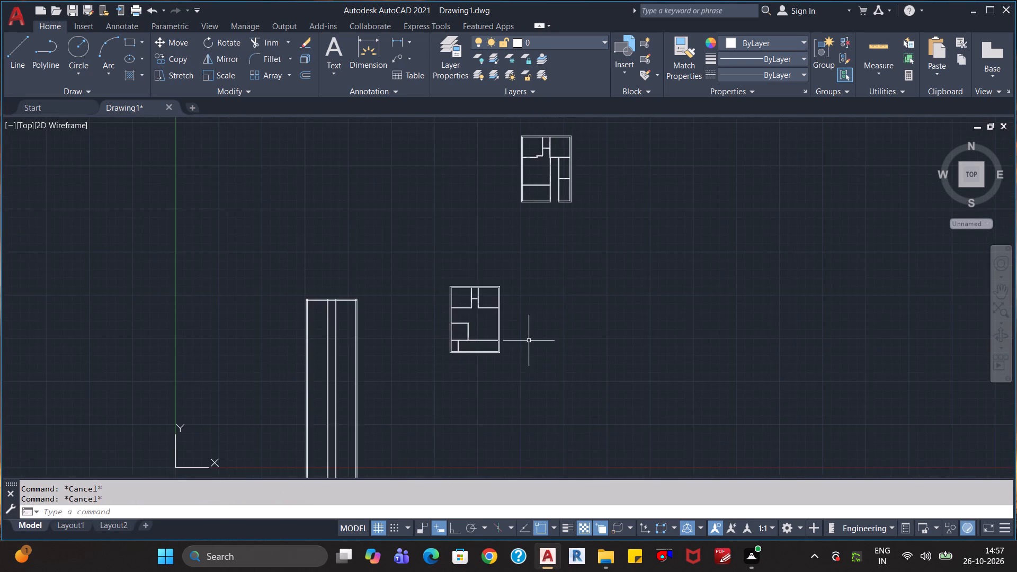
{"action": "scroll", "coordinate": [525, 338], "scroll_direction": "up", "scroll_amount": 2}
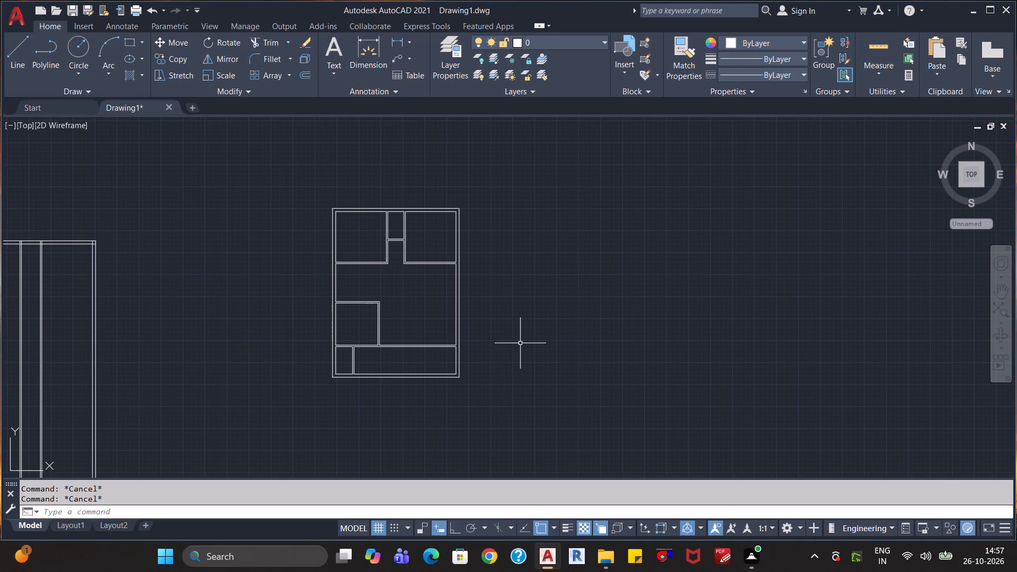
{"action": "key", "text": "o"}
{"action": "key", "text": "Return"}
{"action": "type", "text": "6'6\""}
{"action": "key", "text": "Return"}
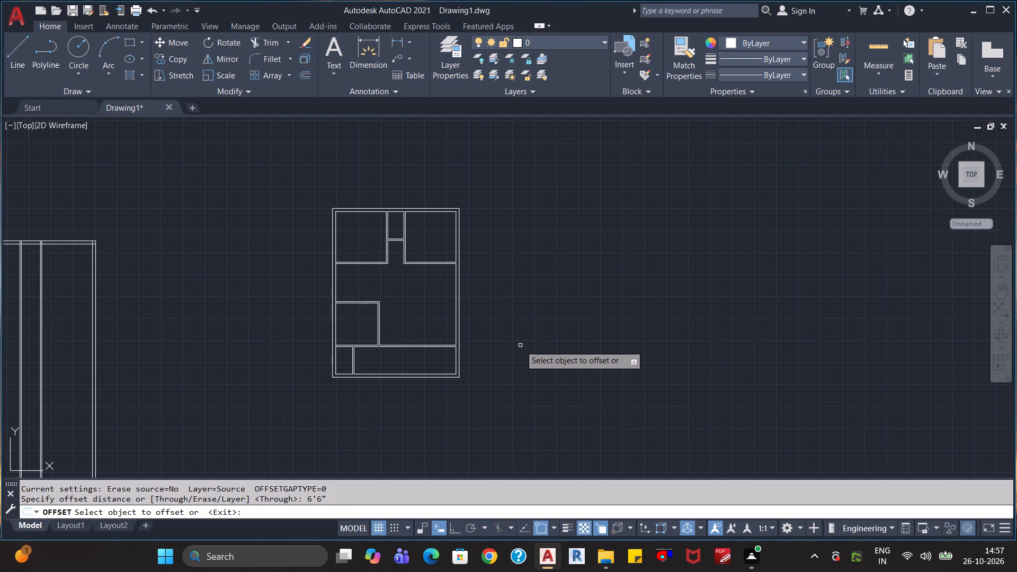
{"action": "left_click", "coordinate": [458, 285]}
{"action": "left_click", "coordinate": [487, 328]}
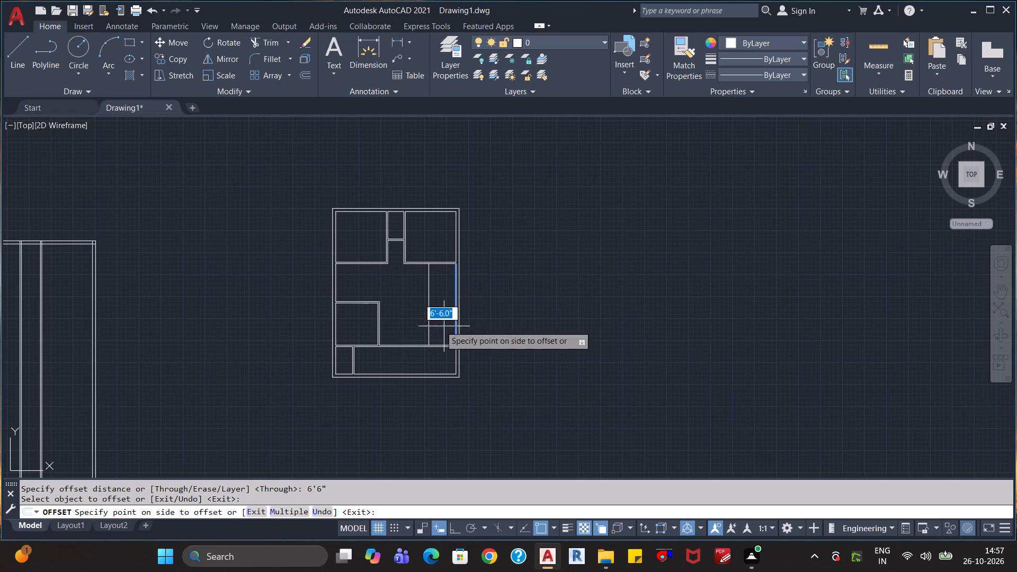
{"action": "left_click", "coordinate": [400, 313]}
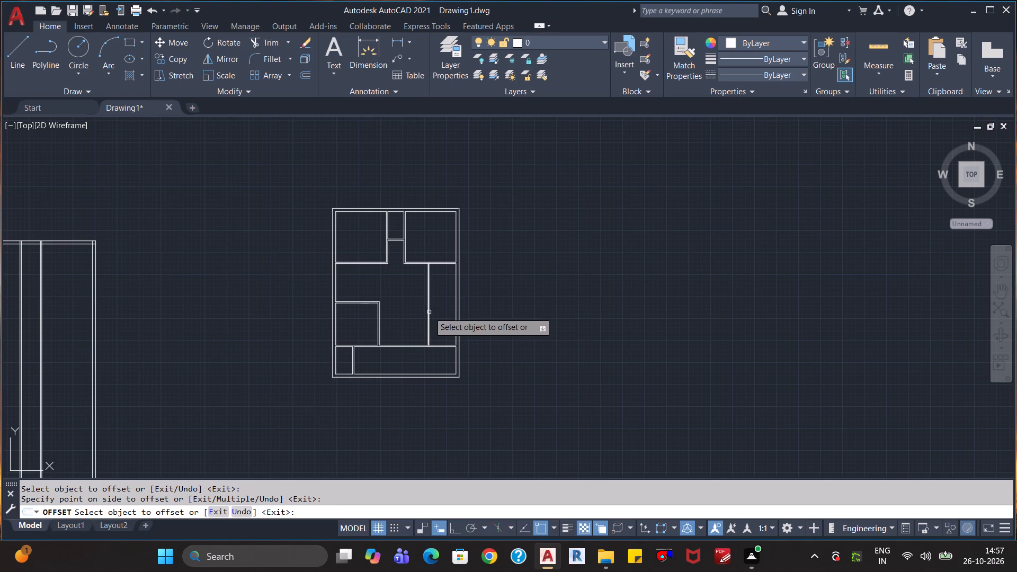
Offset the new vertical line 4' farther left into the middle room.
{"action": "left_click", "coordinate": [429, 312]}
{"action": "type", "text": "4'"}
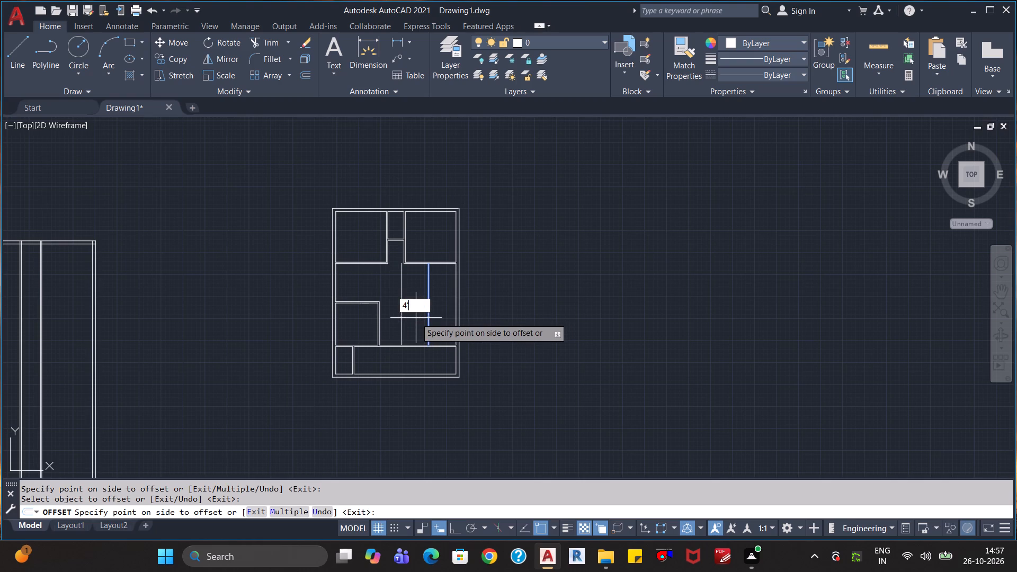
{"action": "key", "text": "Return"}
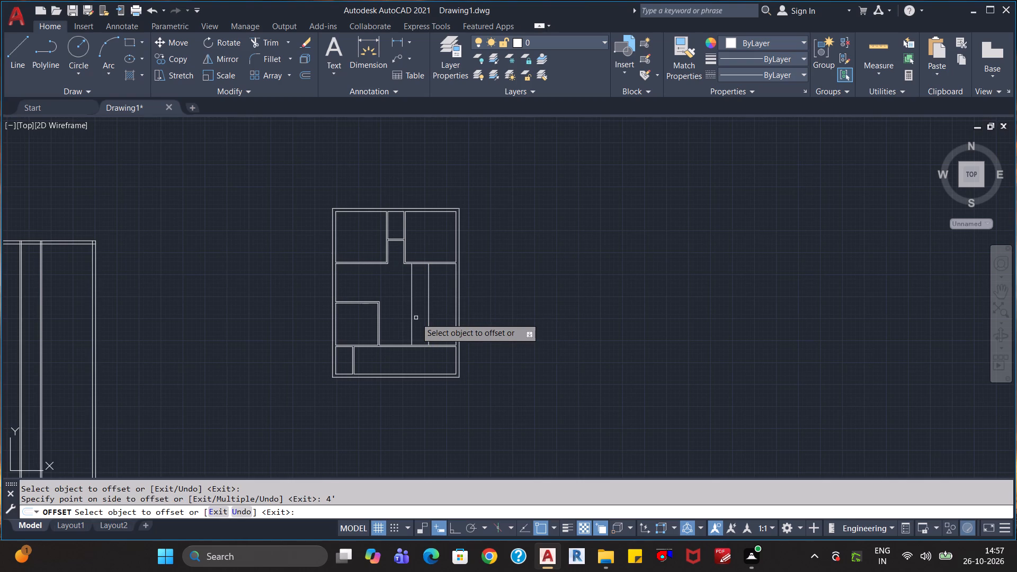
Offset the vertical line 6'6" from the right wall another 4" to the left to form a partition.
{"action": "left_click", "coordinate": [430, 312]}
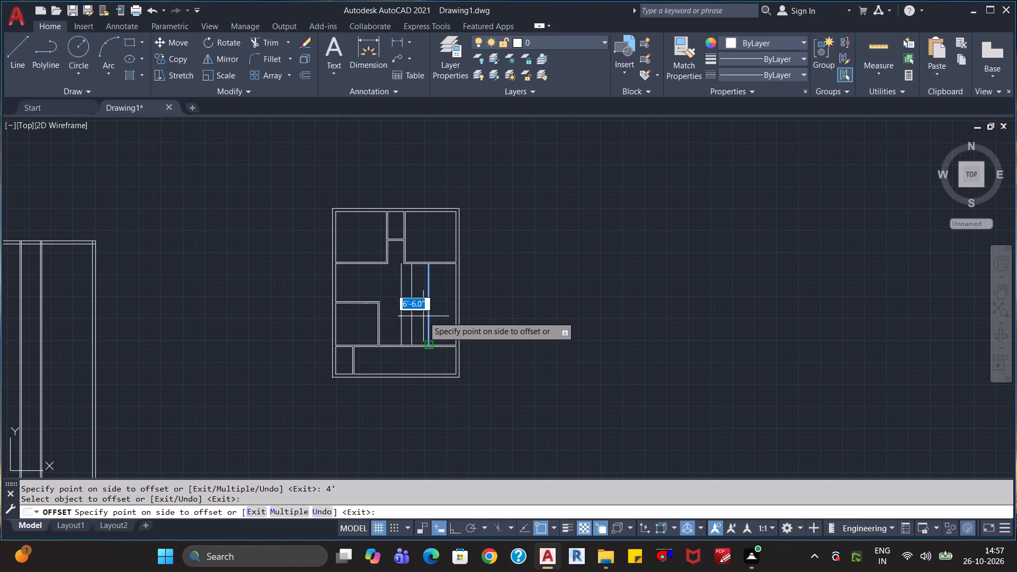
{"action": "type", "text": "4\""}
{"action": "key", "text": "Return"}
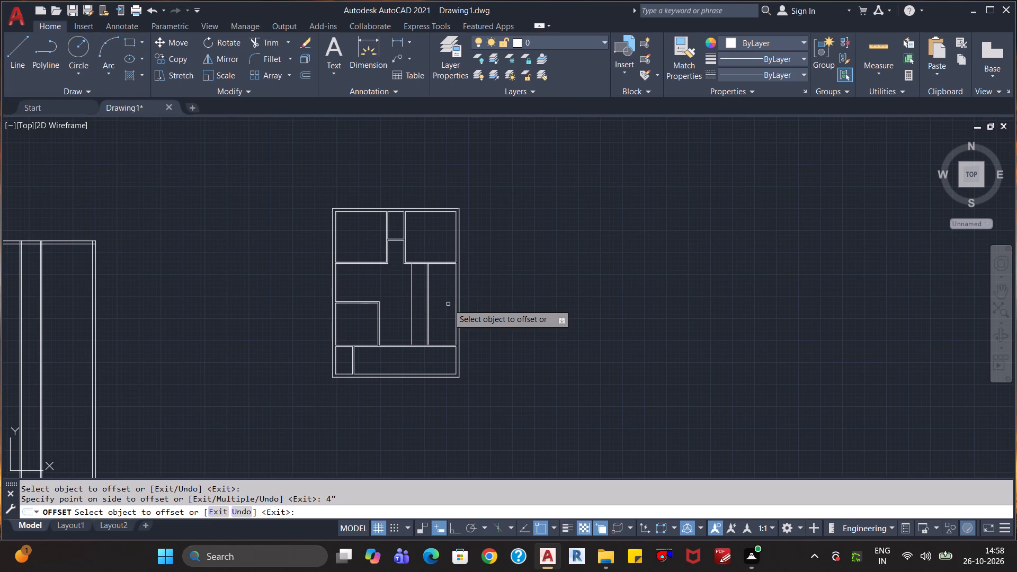
Offset the lower line of the upper right room's bottom wall 12'6" down into the plan.
{"action": "scroll", "coordinate": [448, 304], "scroll_direction": "up", "scroll_amount": 1}
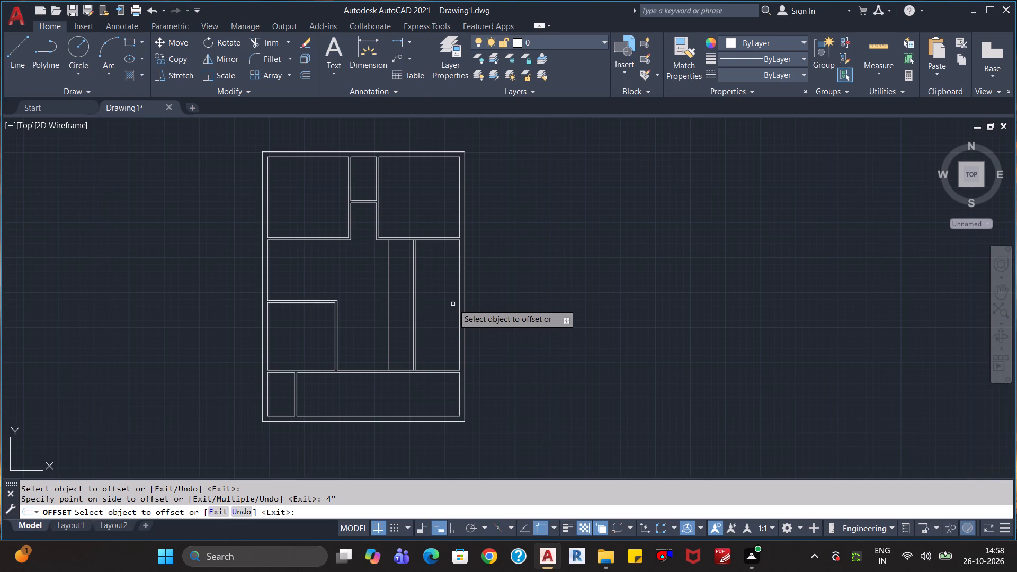
{"action": "left_click", "coordinate": [429, 241]}
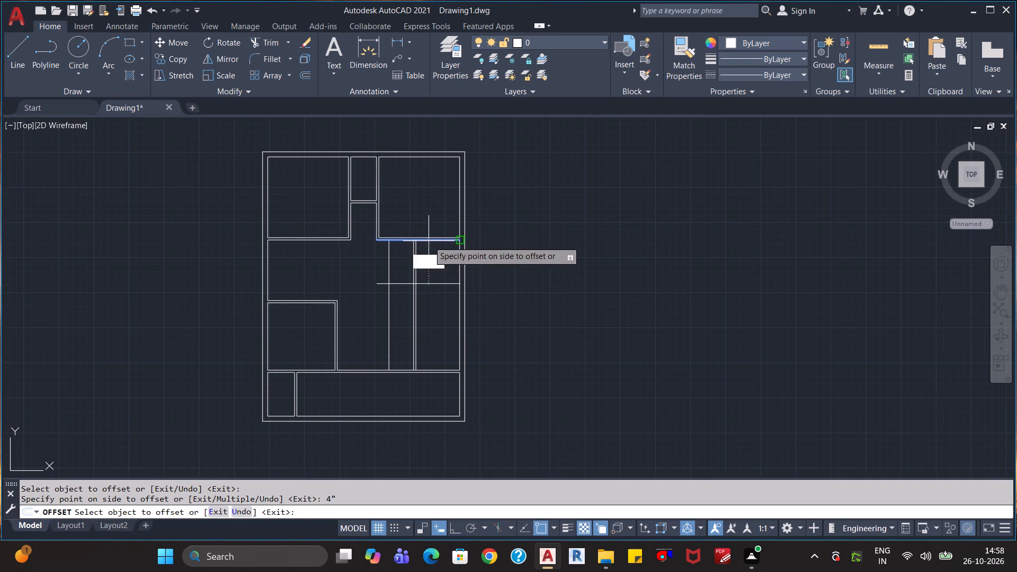
{"action": "type", "text": "12"}
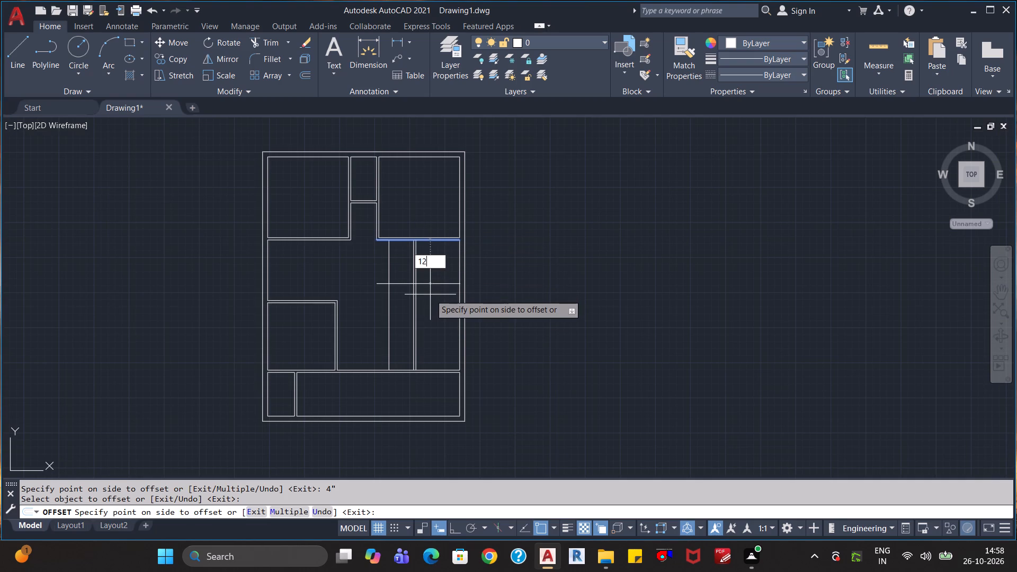
{"action": "key", "text": "apostrophe"}
{"action": "type", "text": "6\""}
{"action": "key", "text": "Return"}
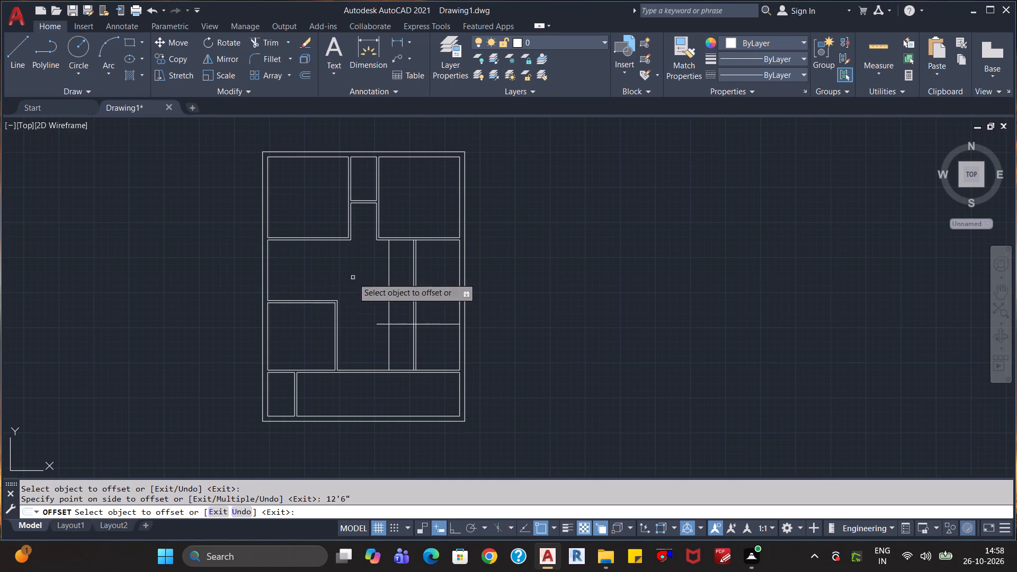
Offset the new horizontal line another 4" down to form a partition, and end offsetting.
{"action": "left_click", "coordinate": [432, 324]}
{"action": "type", "text": "4\""}
{"action": "key", "text": "Return"}
{"action": "key", "text": "Escape"}
{"action": "key", "text": "Escape"}
{"action": "key", "text": "Escape"}
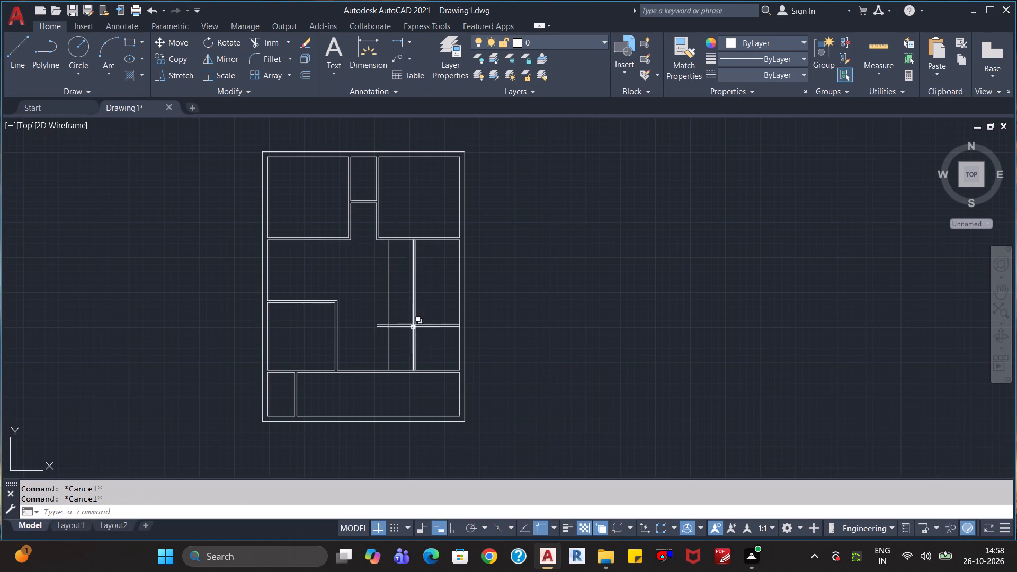
Trim away the new horizontal partition's lines left of the vertical partition and remove the spare vertical line in the middle room.
{"action": "type", "text": "tr"}
{"action": "key", "text": "Return"}
{"action": "left_click", "coordinate": [412, 345]}
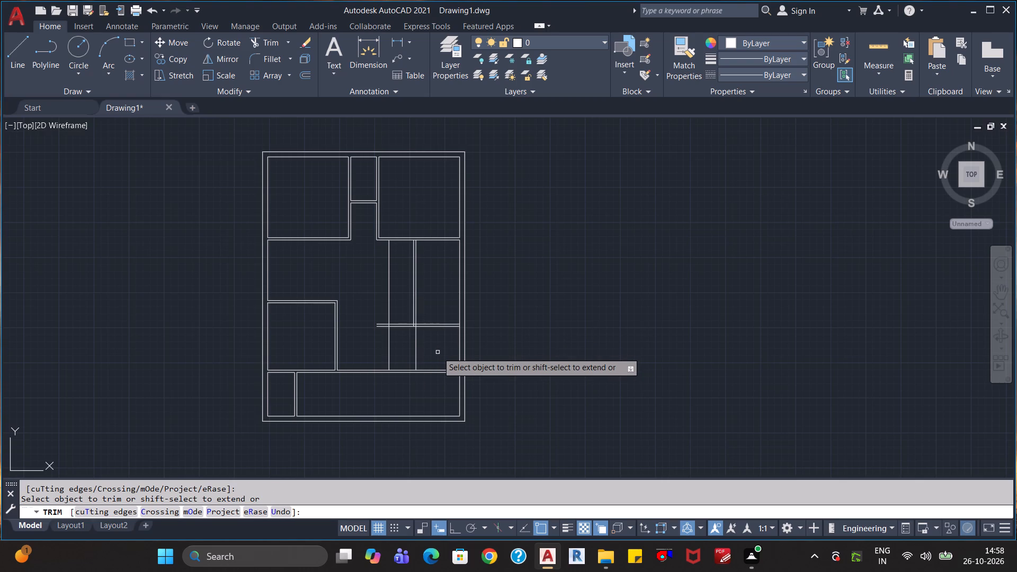
{"action": "key", "text": "ctrl+z"}
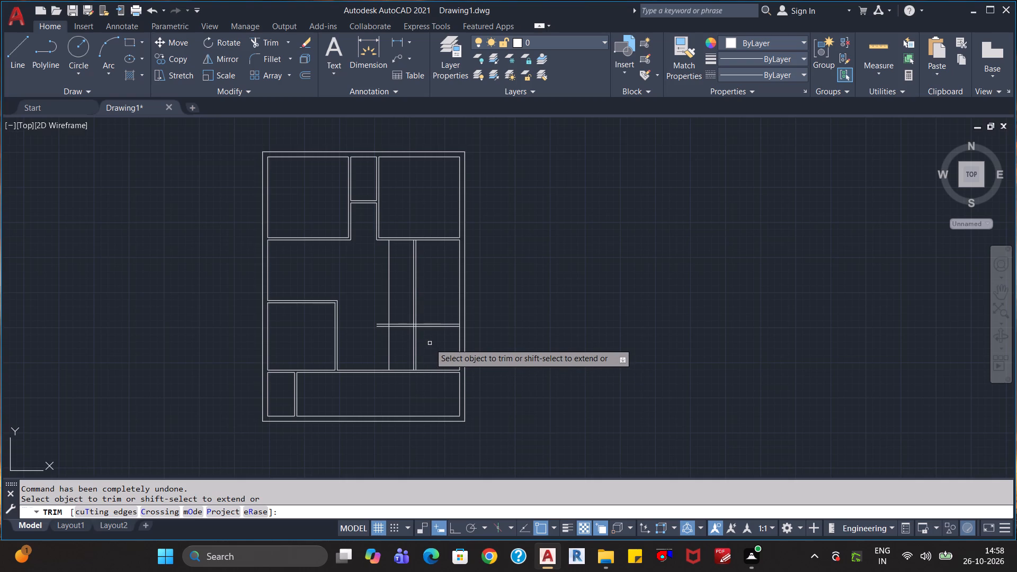
{"action": "left_click", "coordinate": [404, 336]}
{"action": "left_click", "coordinate": [404, 314]}
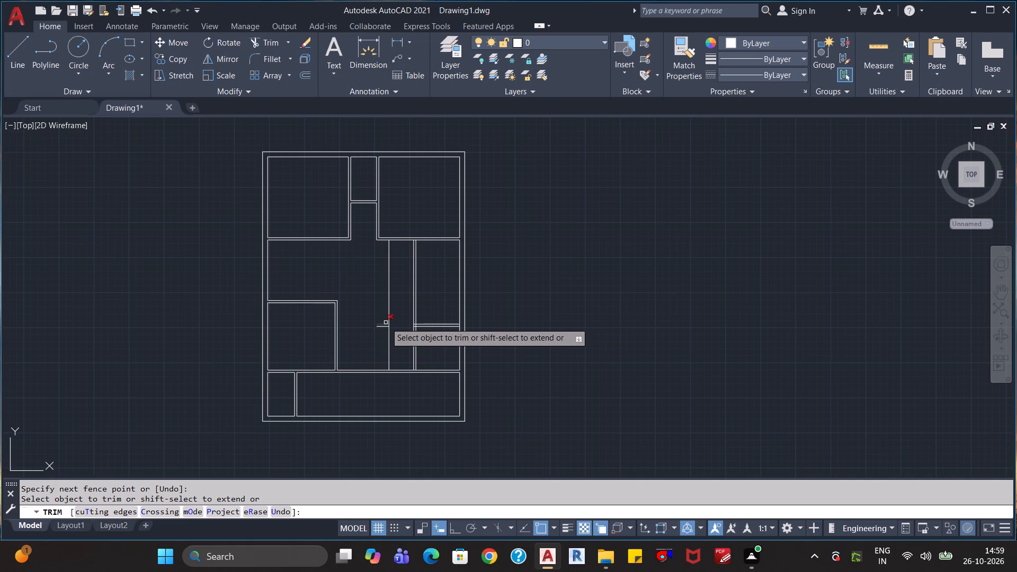
{"action": "left_click", "coordinate": [399, 308]}
{"action": "left_click", "coordinate": [382, 335]}
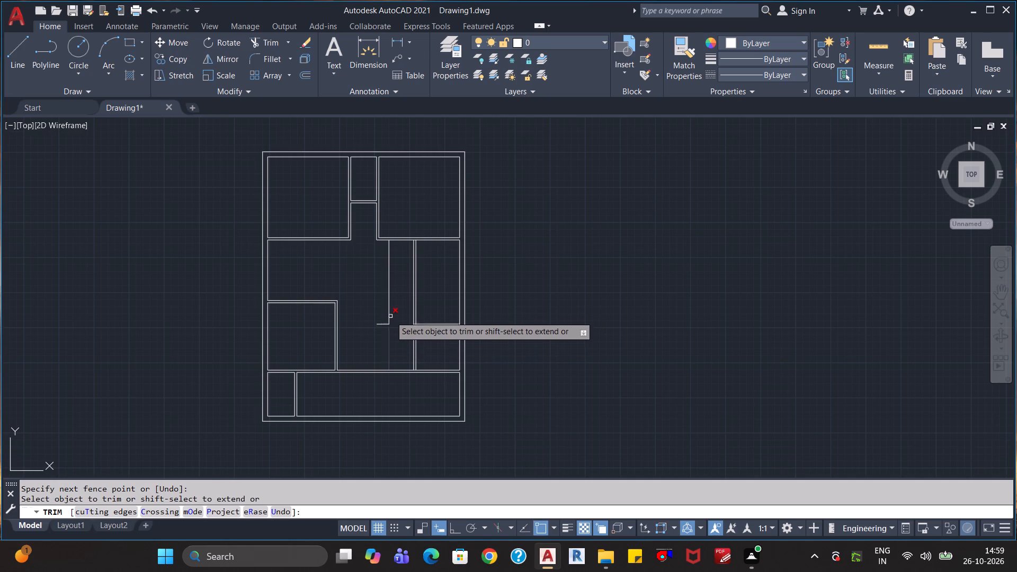
{"action": "left_click", "coordinate": [390, 314]}
{"action": "left_click", "coordinate": [386, 324]}
{"action": "left_click", "coordinate": [390, 333]}
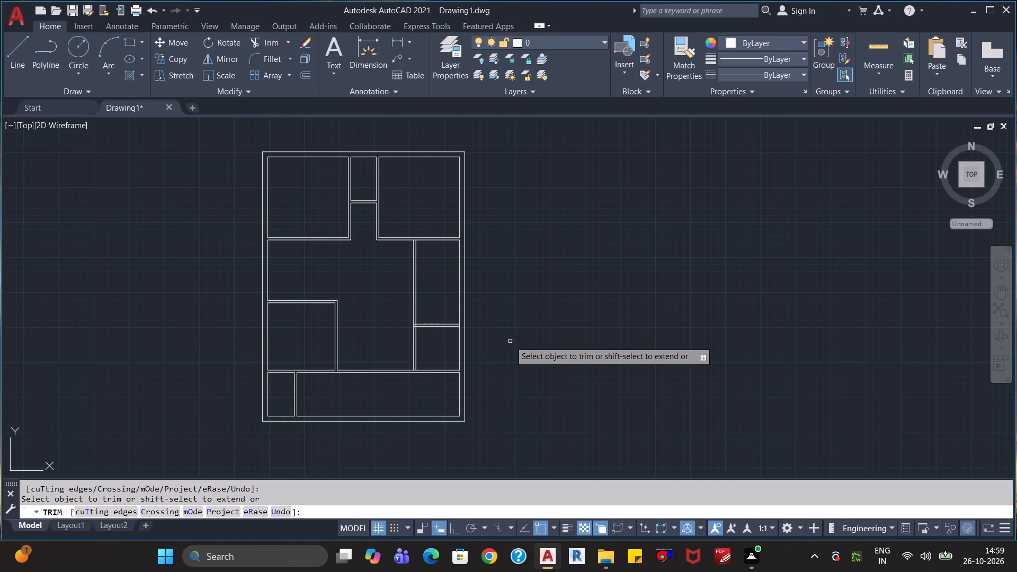
{"action": "key", "text": "Escape"}
{"action": "key", "text": "Escape"}
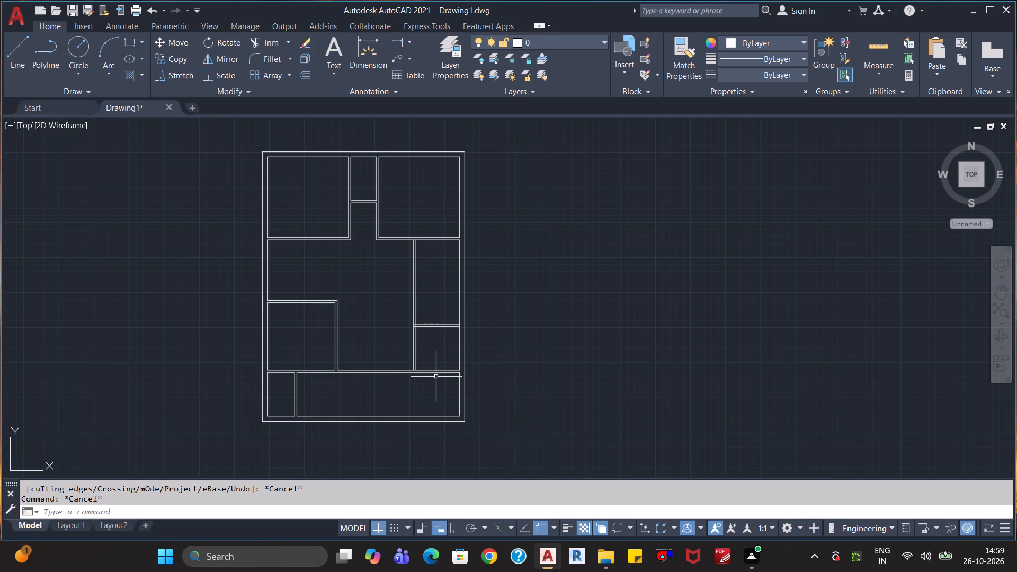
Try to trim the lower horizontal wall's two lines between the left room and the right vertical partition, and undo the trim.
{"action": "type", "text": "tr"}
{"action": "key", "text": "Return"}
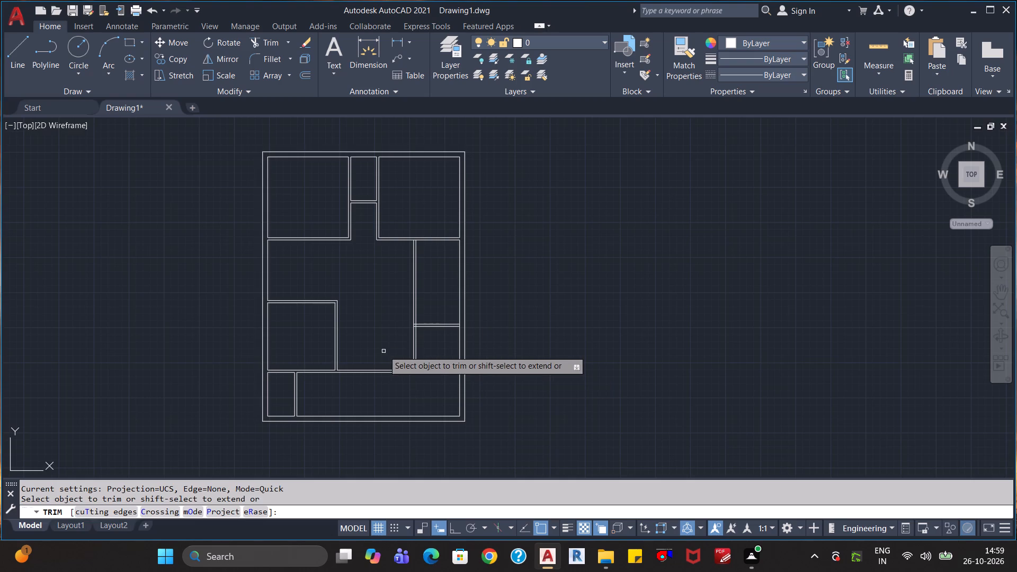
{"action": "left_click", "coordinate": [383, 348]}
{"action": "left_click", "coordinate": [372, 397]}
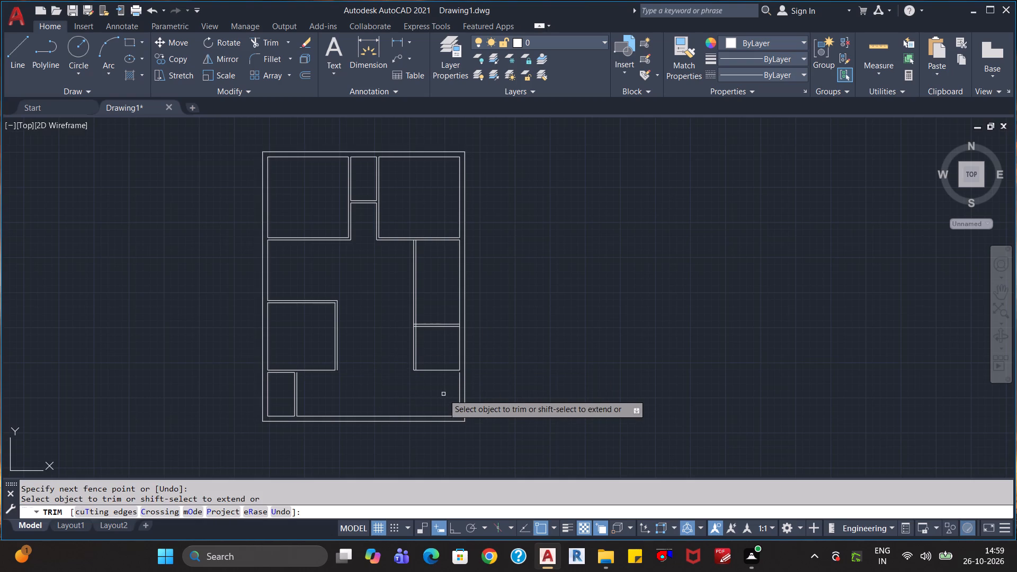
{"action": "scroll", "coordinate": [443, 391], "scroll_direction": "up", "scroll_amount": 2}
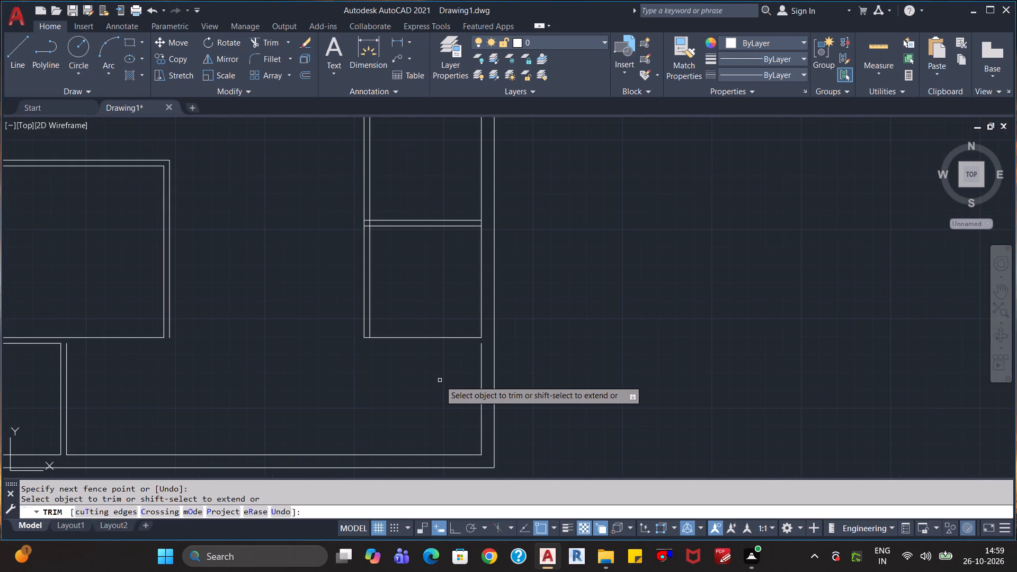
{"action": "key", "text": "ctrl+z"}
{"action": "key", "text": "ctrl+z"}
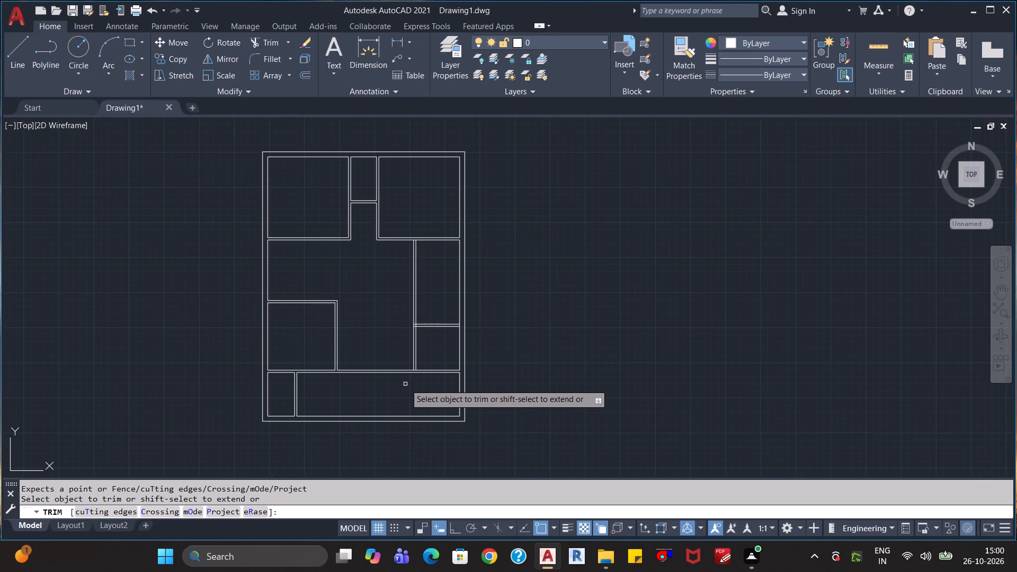
Extend the right vertical partition's two lines down to the lower line of the horizontal wall.
{"action": "left_click", "coordinate": [431, 353], "text": "shift"}
{"action": "left_click", "coordinate": [409, 355], "text": "shift"}
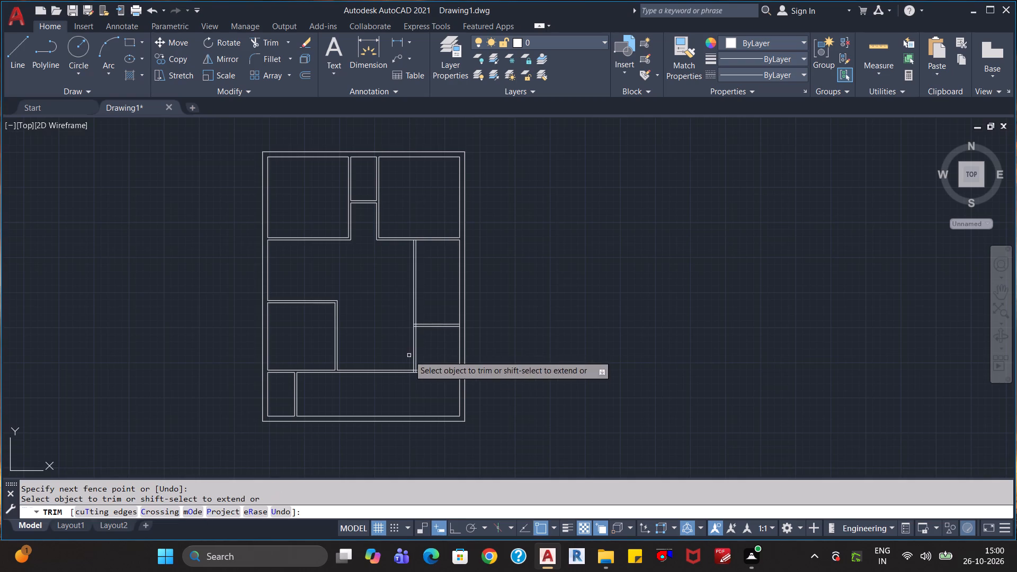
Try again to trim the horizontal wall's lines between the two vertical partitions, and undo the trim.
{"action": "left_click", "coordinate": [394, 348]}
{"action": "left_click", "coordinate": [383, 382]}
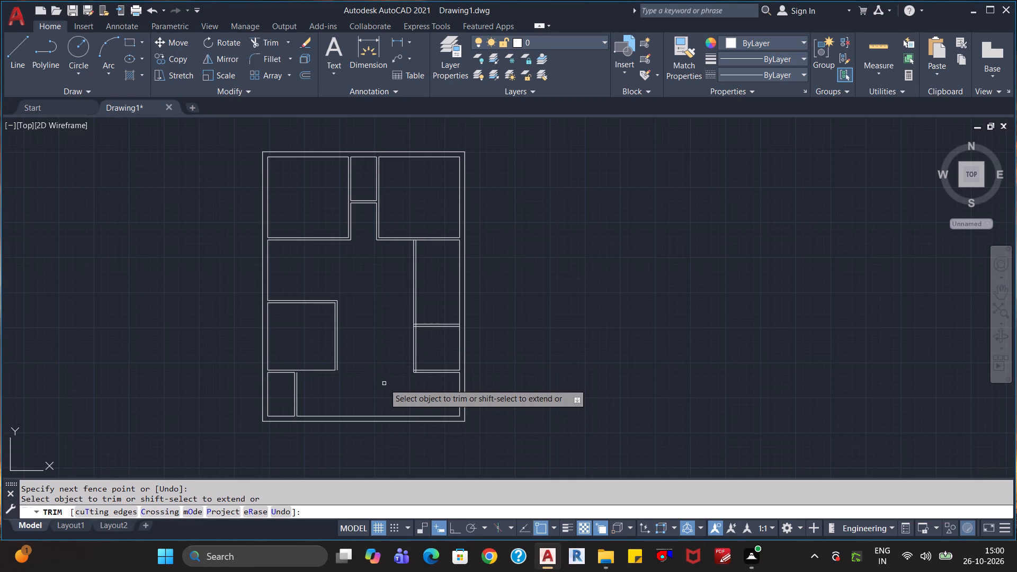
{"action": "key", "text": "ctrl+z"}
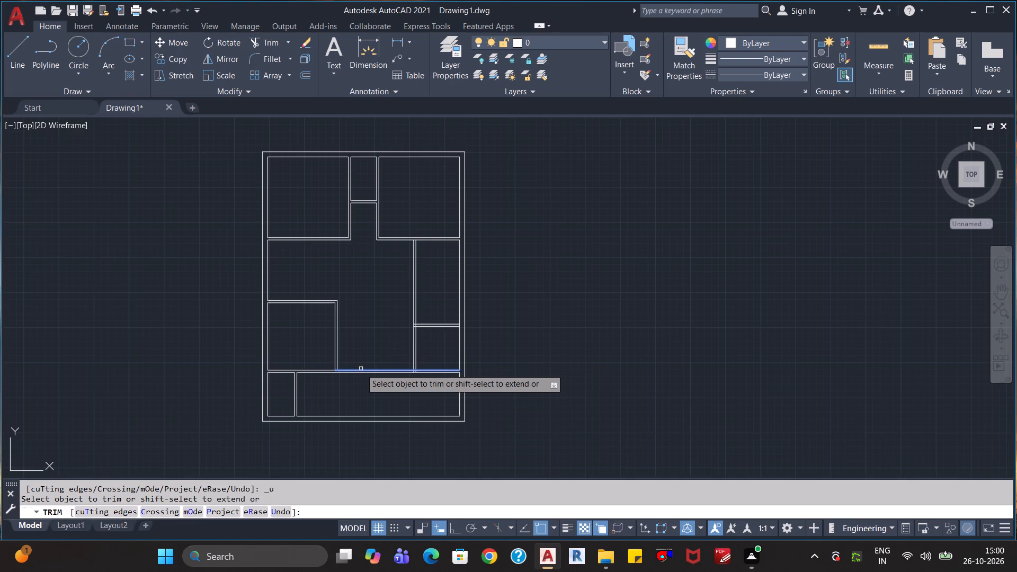
Extend the left room's right partition to the horizontal wall's lower line and trim the wall's lines between the two vertical partitions.
{"action": "left_click", "coordinate": [358, 353], "text": "shift"}
{"action": "left_click", "coordinate": [315, 340], "text": "shift"}
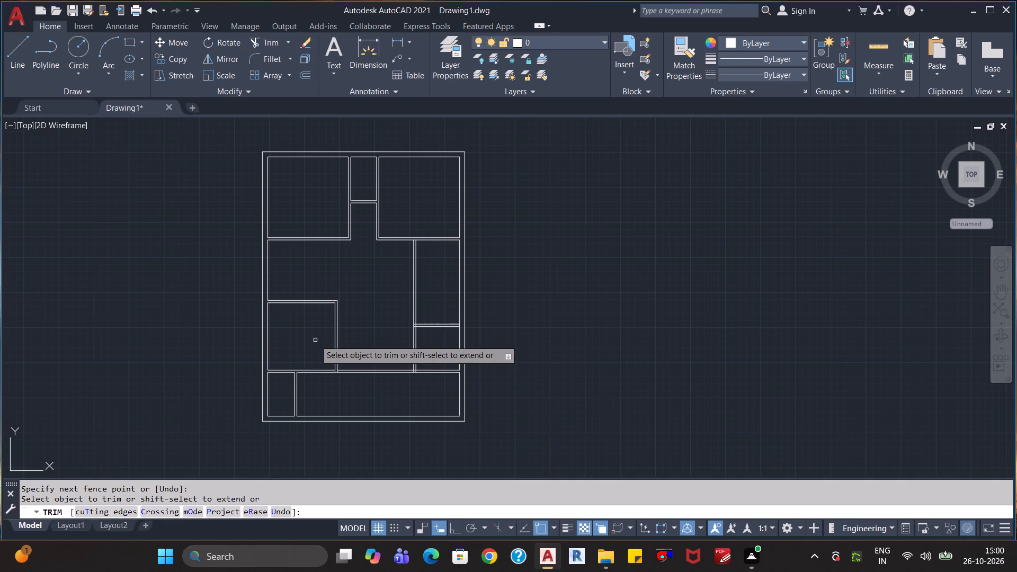
{"action": "left_click", "coordinate": [369, 350]}
{"action": "left_click", "coordinate": [367, 386]}
Trim the overlapping inner line ends at the left room's bottom right corner and the right room's bottom left corner.
{"action": "scroll", "coordinate": [312, 371], "scroll_direction": "up", "scroll_amount": 2}
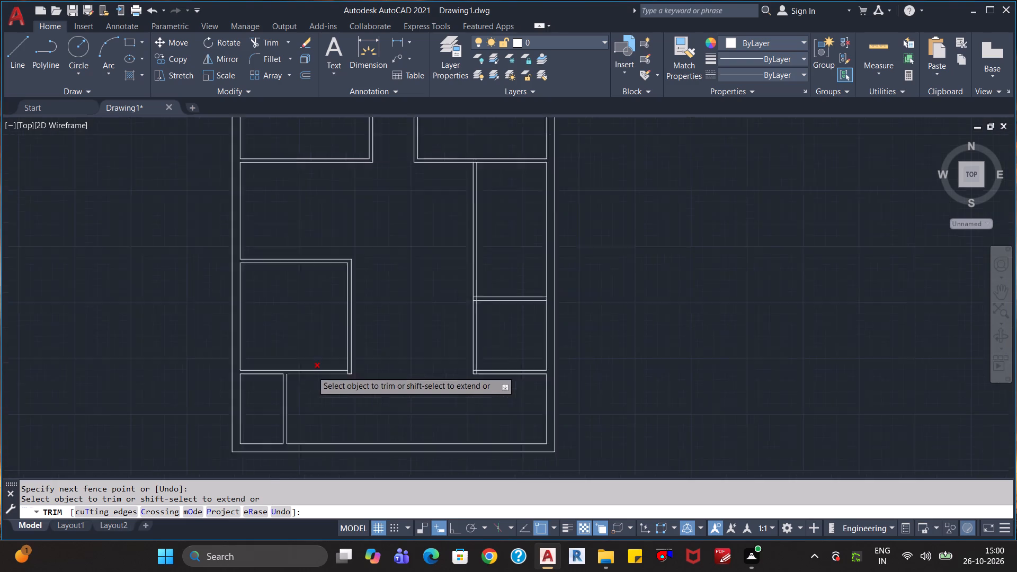
{"action": "scroll", "coordinate": [312, 371], "scroll_direction": "up", "scroll_amount": 2}
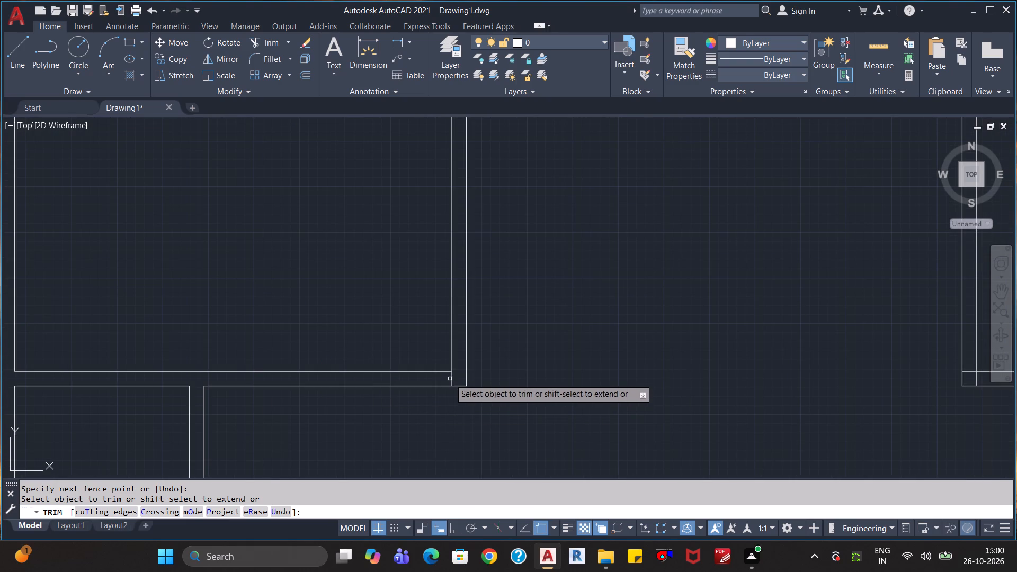
{"action": "left_click", "coordinate": [452, 379]}
{"action": "scroll", "coordinate": [596, 413], "scroll_direction": "down", "scroll_amount": 1}
{"action": "scroll", "coordinate": [884, 409], "scroll_direction": "up", "scroll_amount": 2}
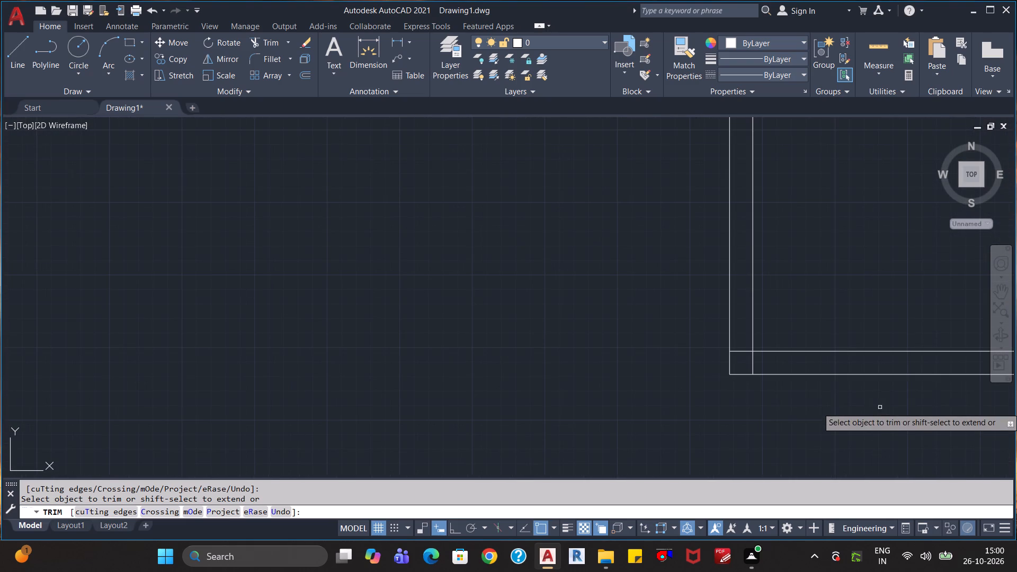
{"action": "left_click_drag", "start_coordinate": [738, 345], "coordinate": [759, 362]}
Trim the lines crossing the junction of the vertical partition and the new 4" horizontal partition on the right side.
{"action": "scroll", "coordinate": [691, 435], "scroll_direction": "down", "scroll_amount": 1}
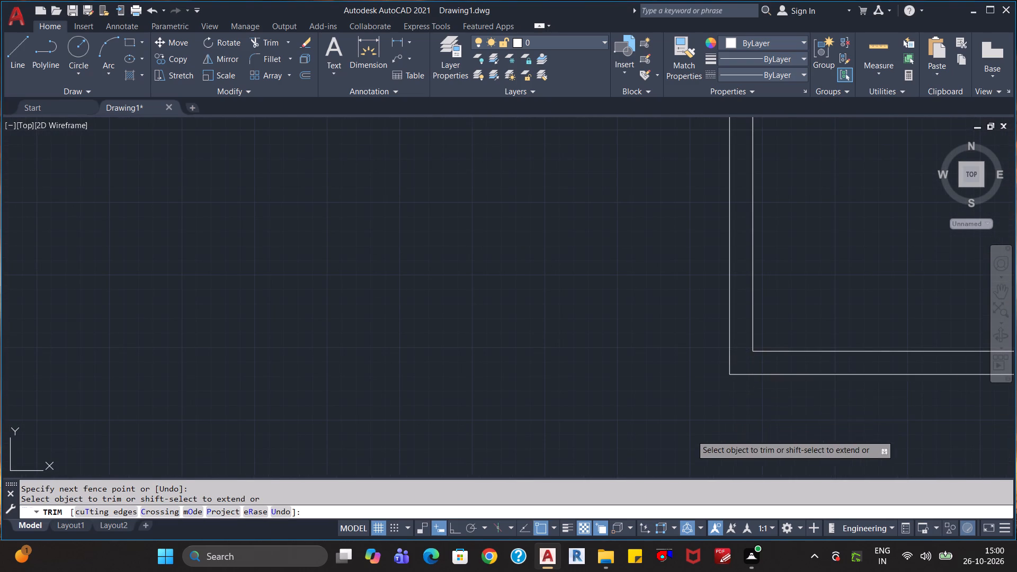
{"action": "scroll", "coordinate": [691, 435], "scroll_direction": "down", "scroll_amount": 1}
{"action": "scroll", "coordinate": [708, 234], "scroll_direction": "up", "scroll_amount": 2}
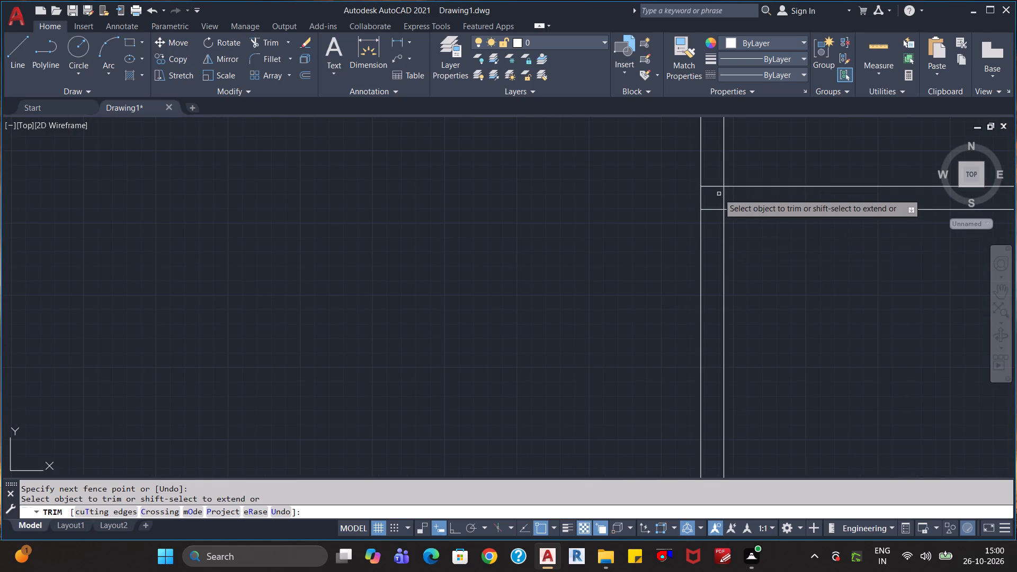
{"action": "left_click_drag", "start_coordinate": [710, 181], "coordinate": [711, 222]}
{"action": "left_click", "coordinate": [711, 198]}
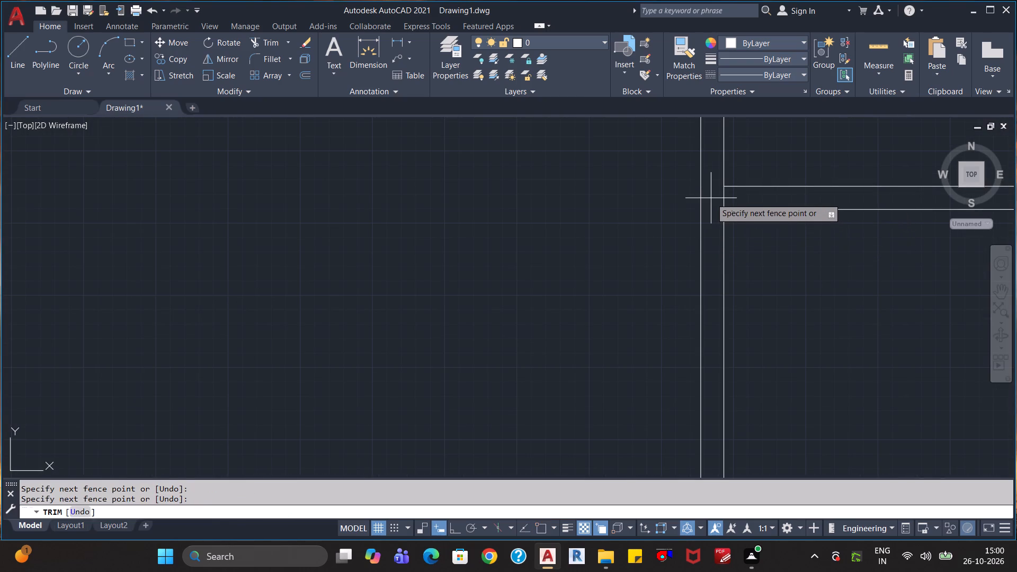
{"action": "left_click", "coordinate": [728, 197]}
Trim the upper wall's lower line between the right vertical partition's two lines where they meet.
{"action": "scroll", "coordinate": [724, 285], "scroll_direction": "down", "scroll_amount": 6}
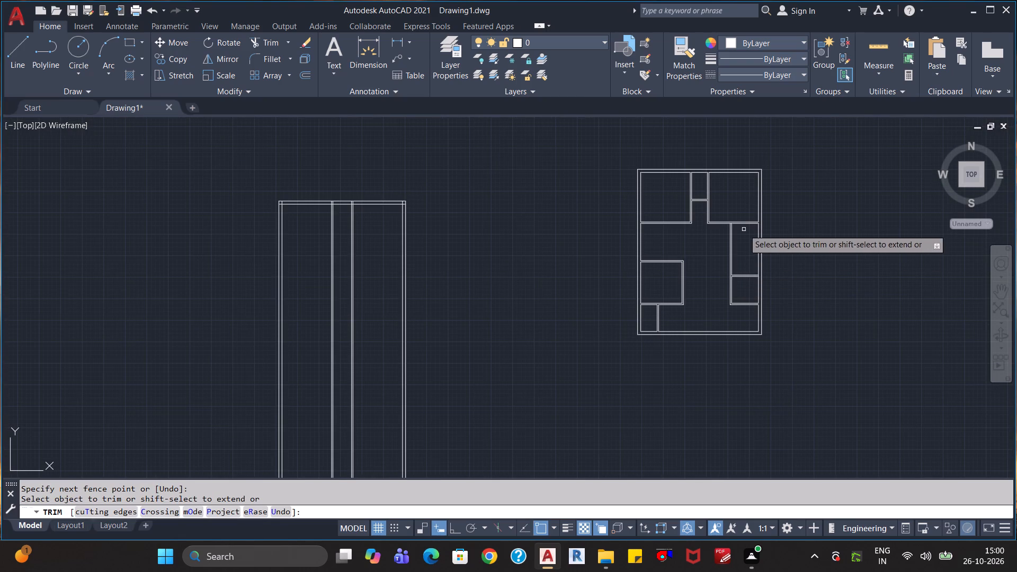
{"action": "scroll", "coordinate": [744, 227], "scroll_direction": "up", "scroll_amount": 4}
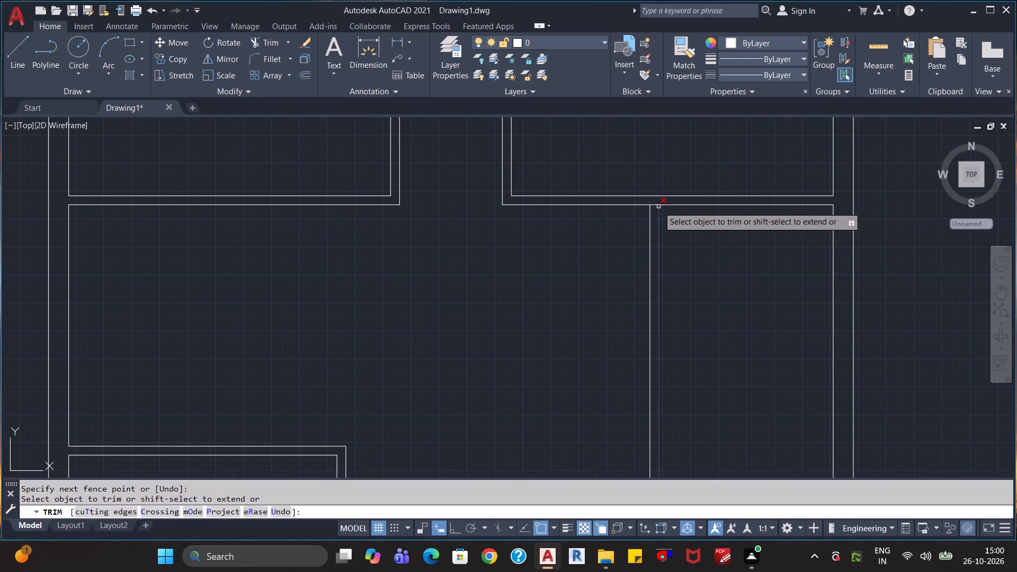
{"action": "left_click", "coordinate": [654, 207]}
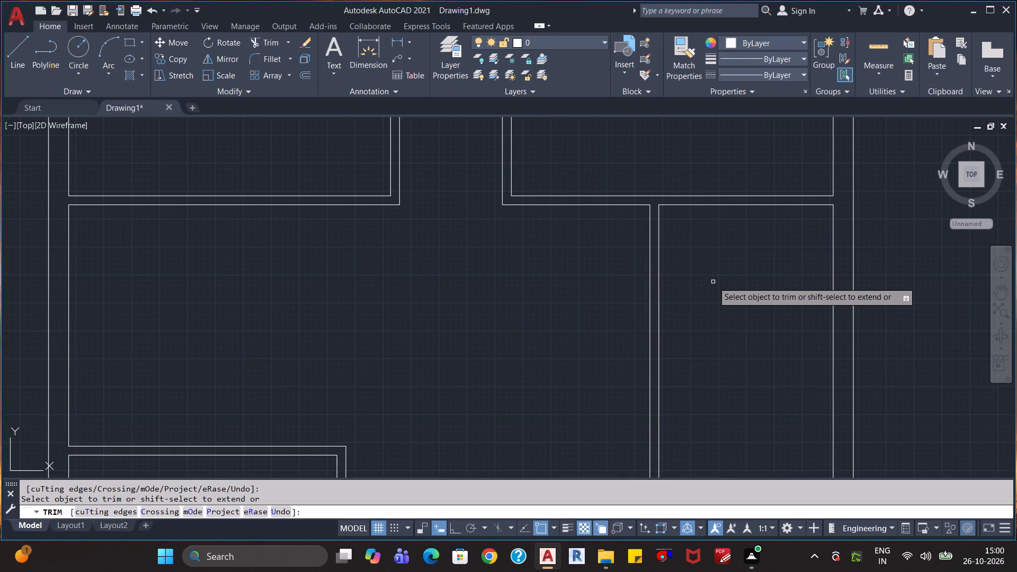
Trim away the two horizontal lines of the lower right room's bottom wall.
{"action": "scroll", "coordinate": [713, 282], "scroll_direction": "down", "scroll_amount": 4}
{"action": "scroll", "coordinate": [719, 315], "scroll_direction": "up", "scroll_amount": 2}
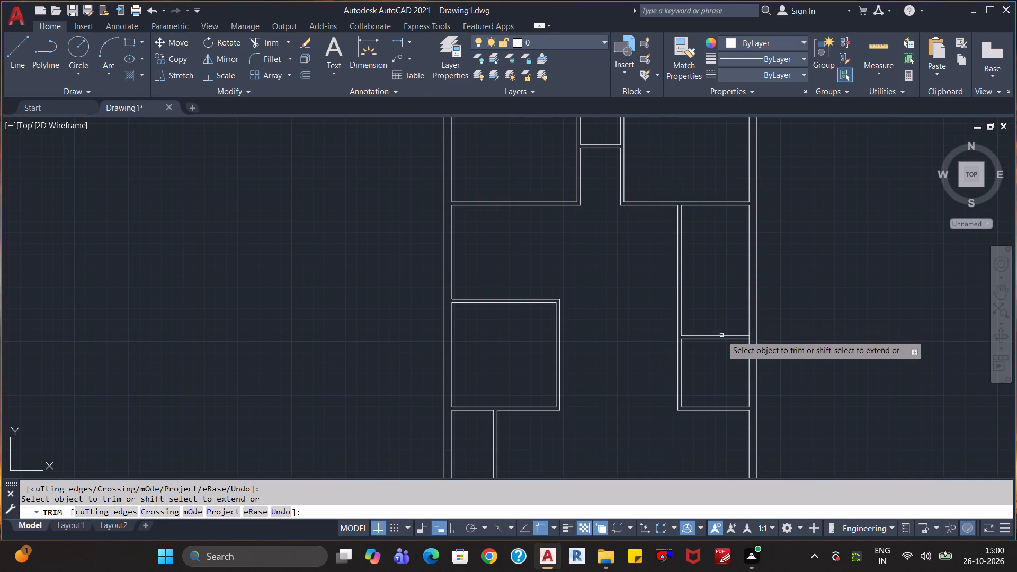
{"action": "left_click", "coordinate": [719, 372]}
{"action": "left_click_drag", "start_coordinate": [710, 414], "coordinate": [711, 419]}
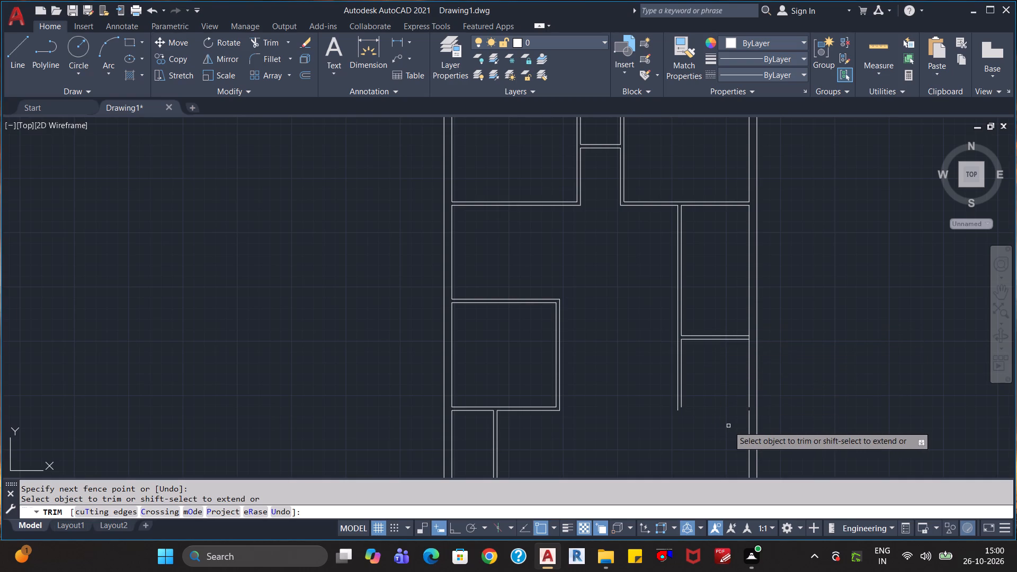
Remove the right exterior wall's lowest inner segment, extend the segment above it to the bottom wall's inner line, and end trimming.
{"action": "scroll", "coordinate": [748, 421], "scroll_direction": "down", "scroll_amount": 3}
{"action": "scroll", "coordinate": [795, 426], "scroll_direction": "up", "scroll_amount": 3}
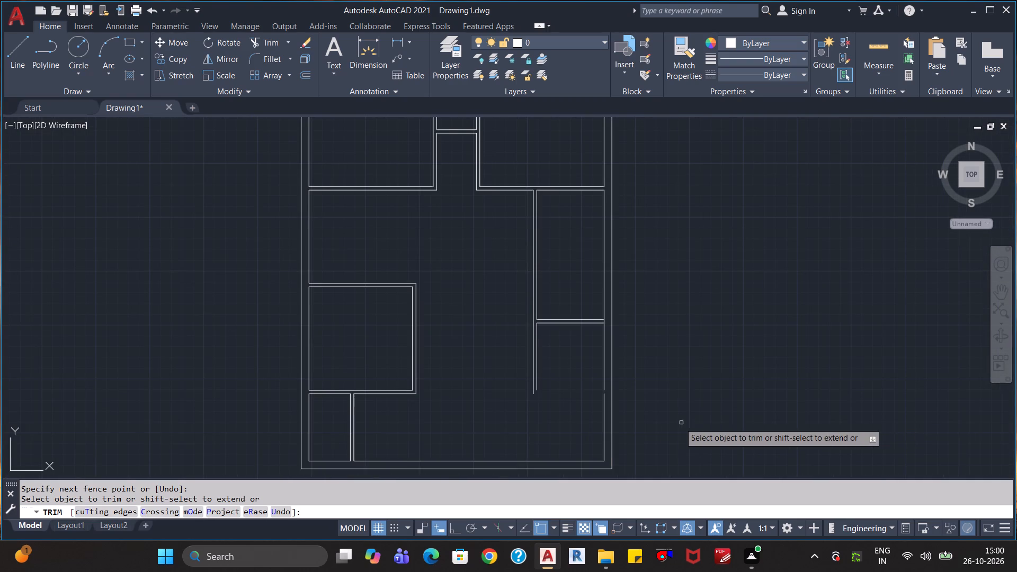
{"action": "left_click", "coordinate": [605, 418]}
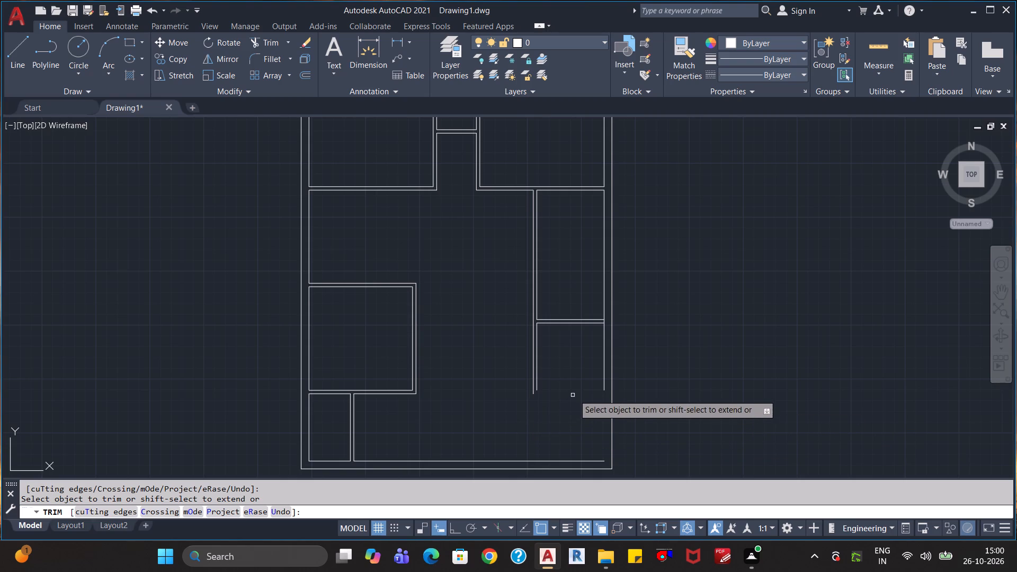
{"action": "left_click", "coordinate": [604, 369], "text": "shift"}
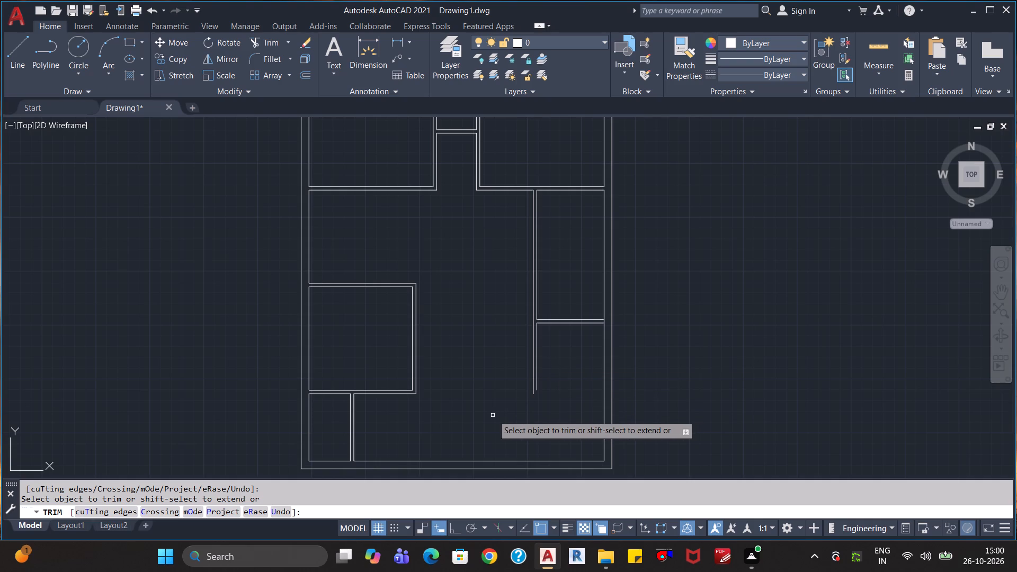
{"action": "key", "text": "Escape"}
{"action": "key", "text": "Escape"}
{"action": "key", "text": "Escape"}
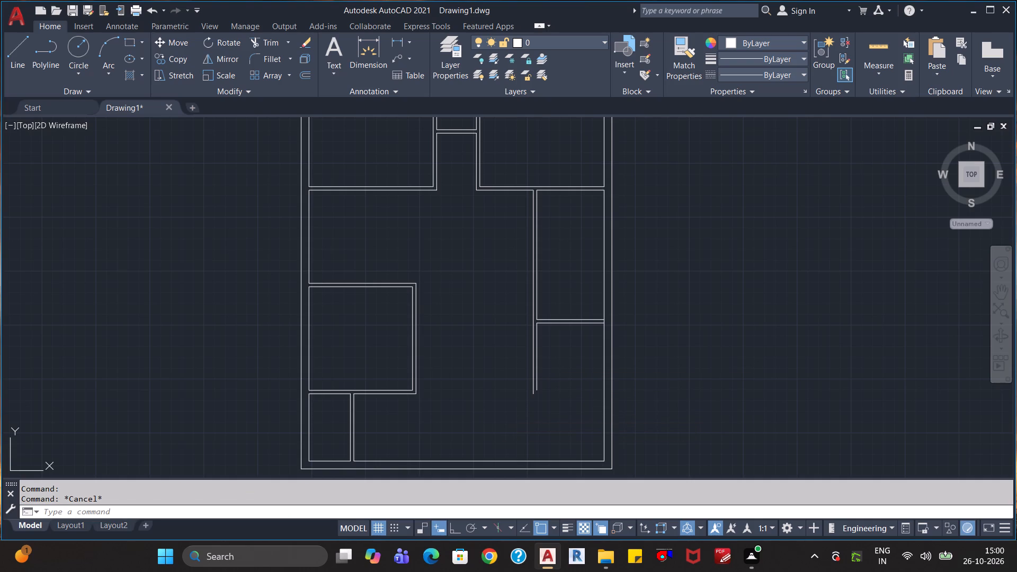
Offset the right line of the bottom left room's vertical partition 10'6" to the right.
{"action": "key", "text": "o"}
{"action": "key", "text": "Return"}
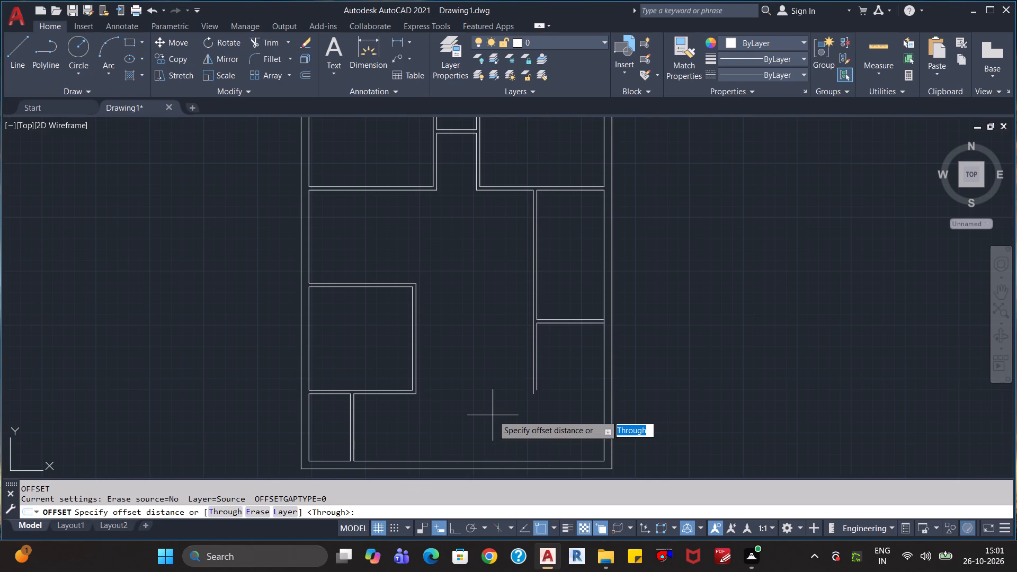
{"action": "type", "text": "10'"}
{"action": "type", "text": "6\""}
{"action": "key", "text": "Return"}
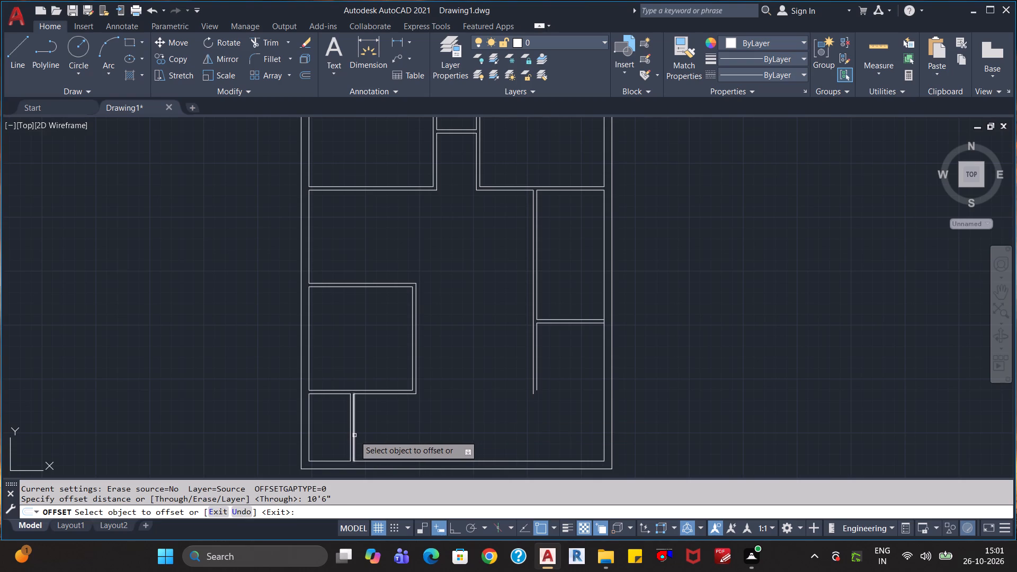
{"action": "left_click", "coordinate": [355, 435]}
{"action": "left_click", "coordinate": [498, 430]}
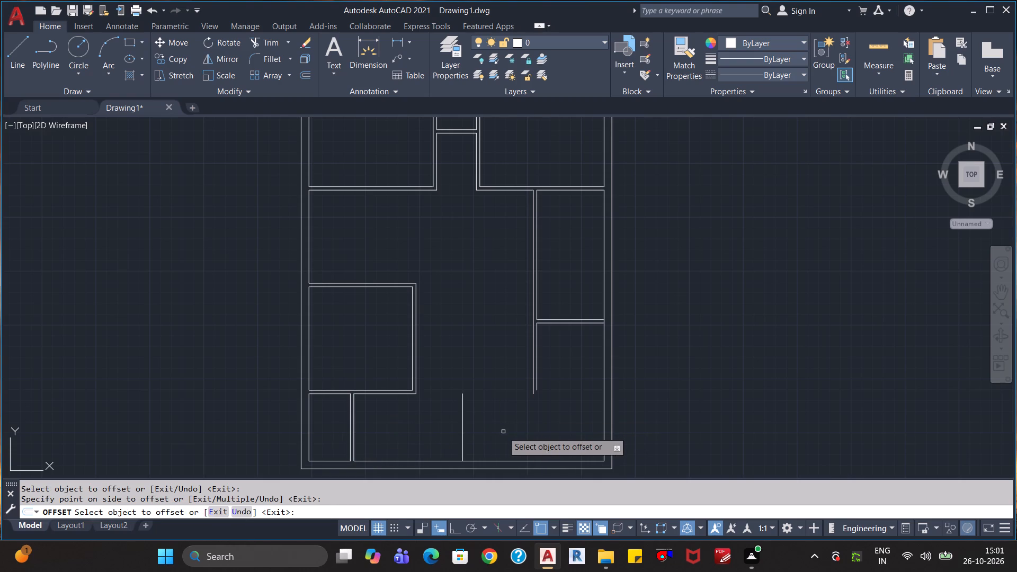
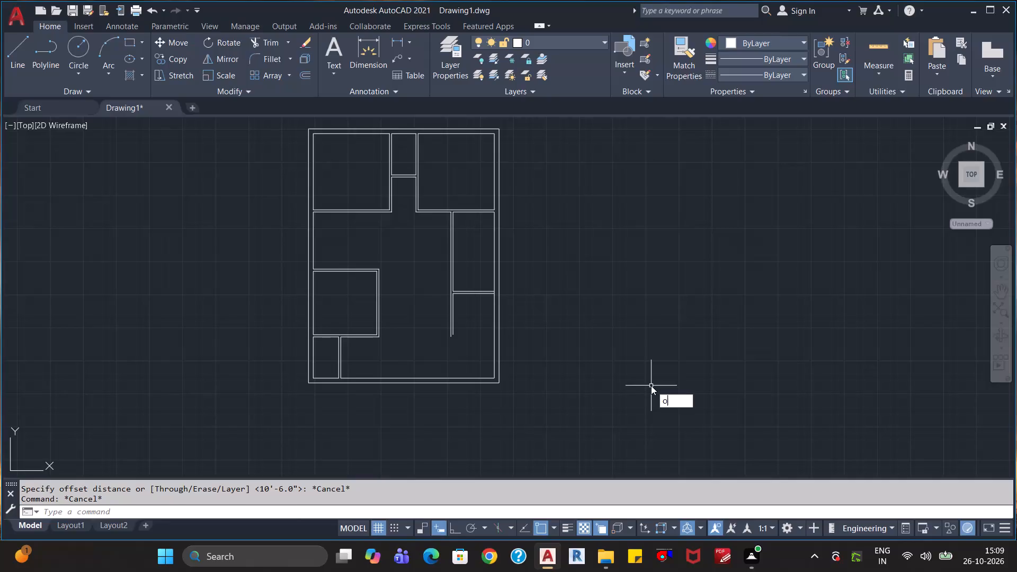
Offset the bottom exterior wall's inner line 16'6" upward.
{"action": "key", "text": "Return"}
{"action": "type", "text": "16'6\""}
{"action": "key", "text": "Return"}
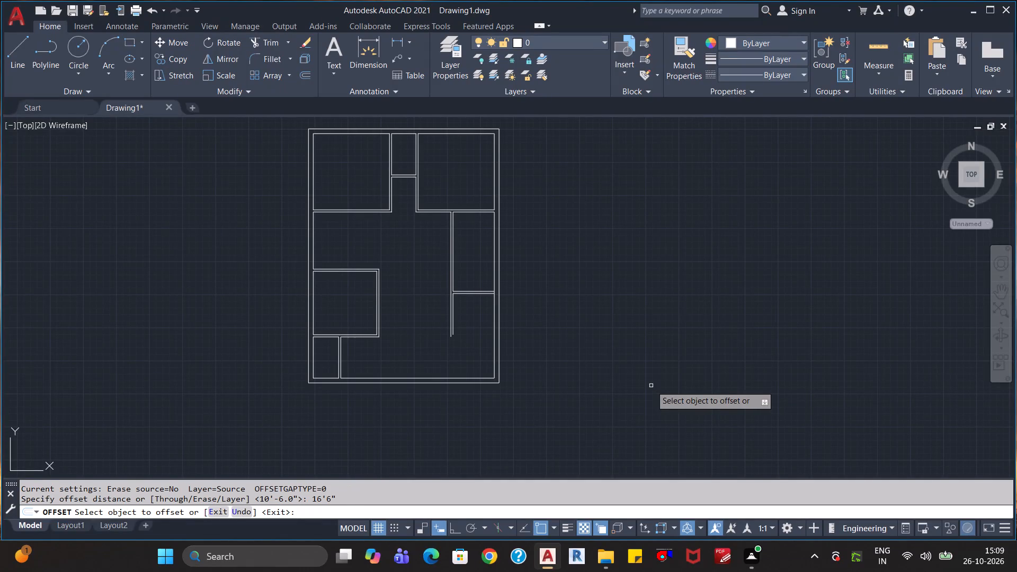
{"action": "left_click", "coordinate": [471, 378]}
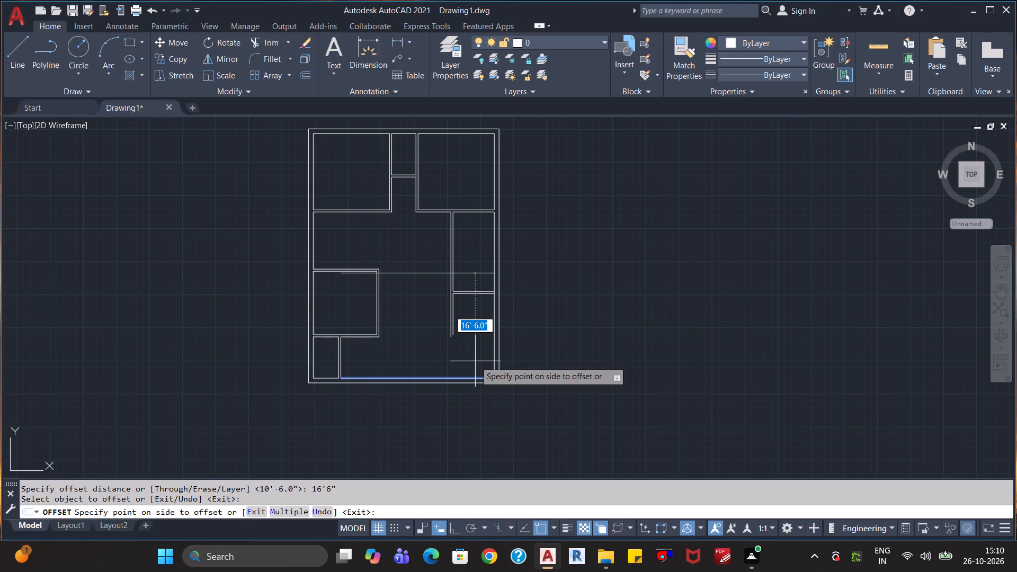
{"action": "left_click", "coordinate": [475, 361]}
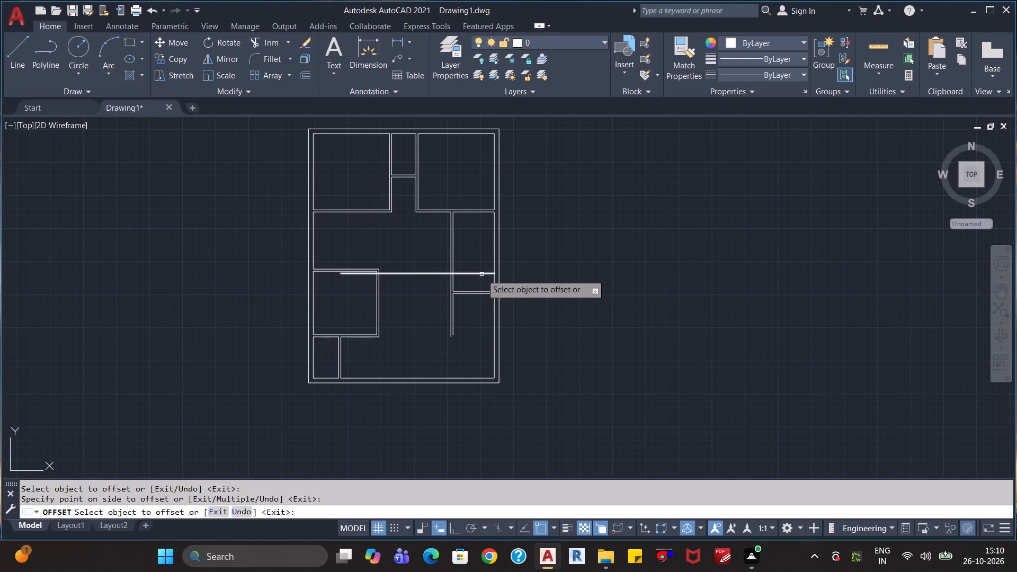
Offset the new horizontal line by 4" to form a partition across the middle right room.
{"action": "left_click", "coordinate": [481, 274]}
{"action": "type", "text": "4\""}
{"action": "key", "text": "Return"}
Measure the middle right room's space above the new horizontal partition.
{"action": "scroll", "coordinate": [441, 274], "scroll_direction": "up", "scroll_amount": 1}
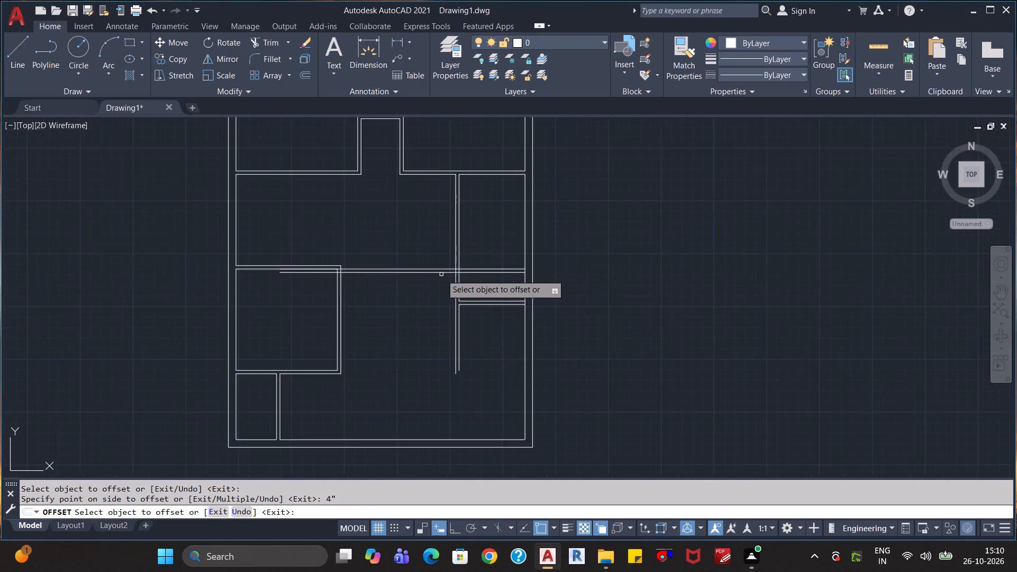
{"action": "scroll", "coordinate": [441, 274], "scroll_direction": "up", "scroll_amount": 3}
{"action": "scroll", "coordinate": [402, 301], "scroll_direction": "down", "scroll_amount": 1}
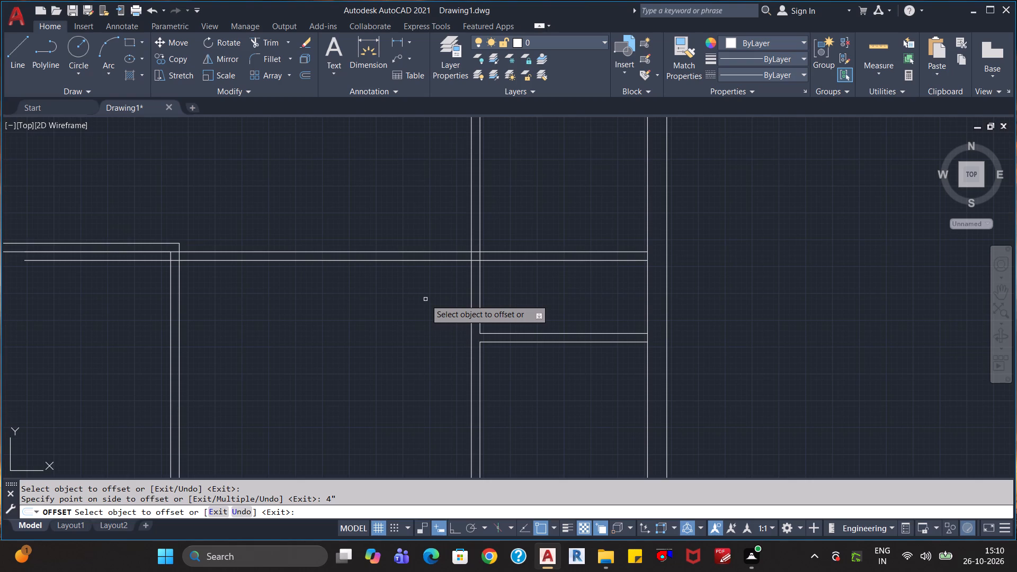
{"action": "scroll", "coordinate": [550, 301], "scroll_direction": "down", "scroll_amount": 1}
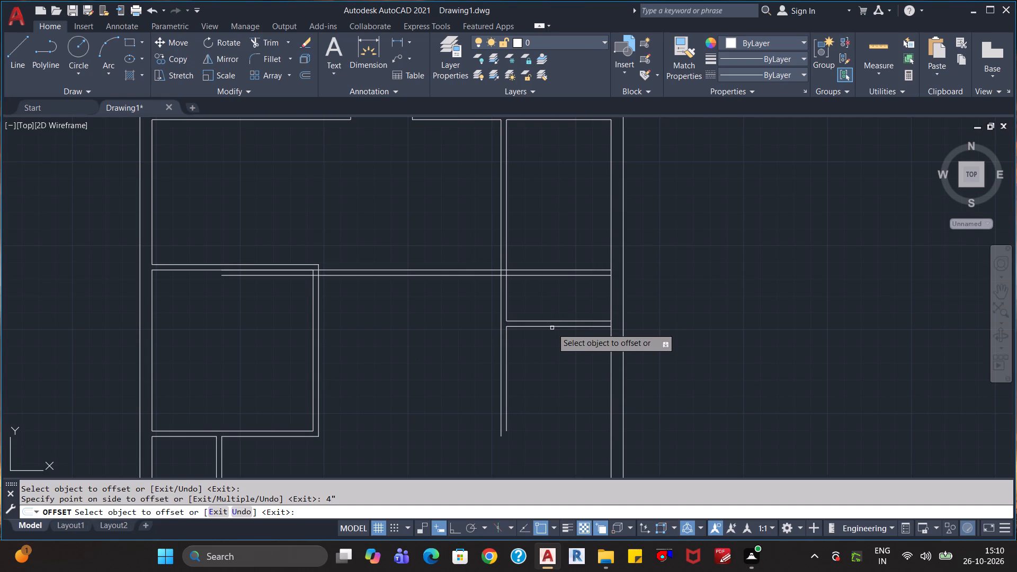
{"action": "scroll", "coordinate": [556, 328], "scroll_direction": "down", "scroll_amount": 2}
{"action": "scroll", "coordinate": [561, 362], "scroll_direction": "up", "scroll_amount": 1}
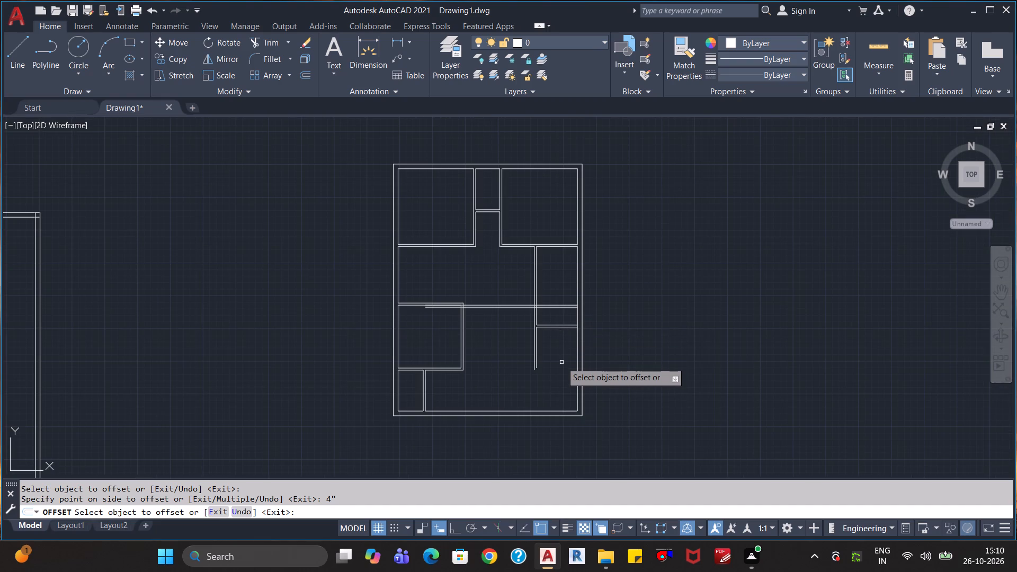
{"action": "scroll", "coordinate": [561, 362], "scroll_direction": "up", "scroll_amount": 1}
{"action": "scroll", "coordinate": [561, 362], "scroll_direction": "down", "scroll_amount": 1}
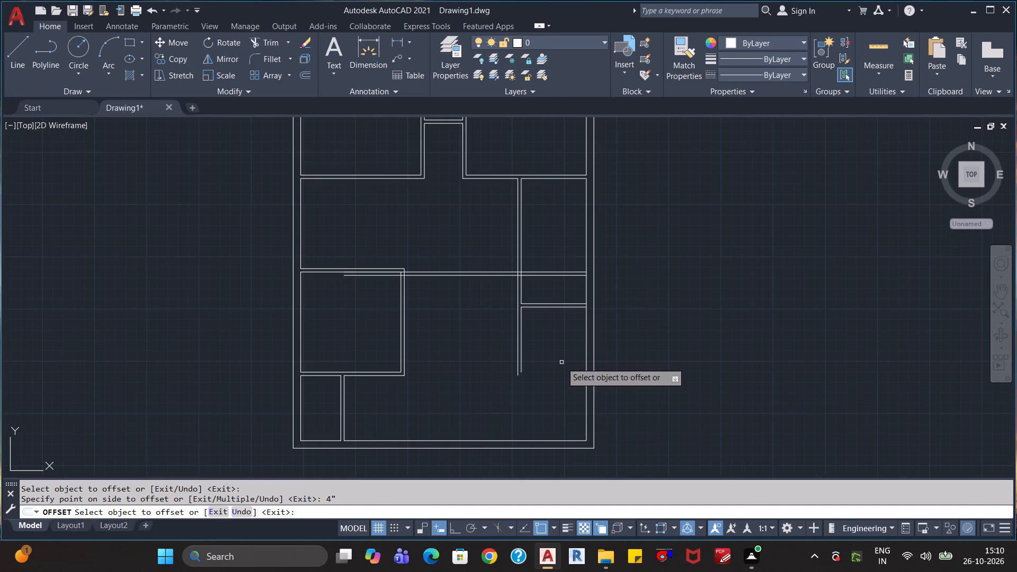
{"action": "scroll", "coordinate": [547, 236], "scroll_direction": "up", "scroll_amount": 1}
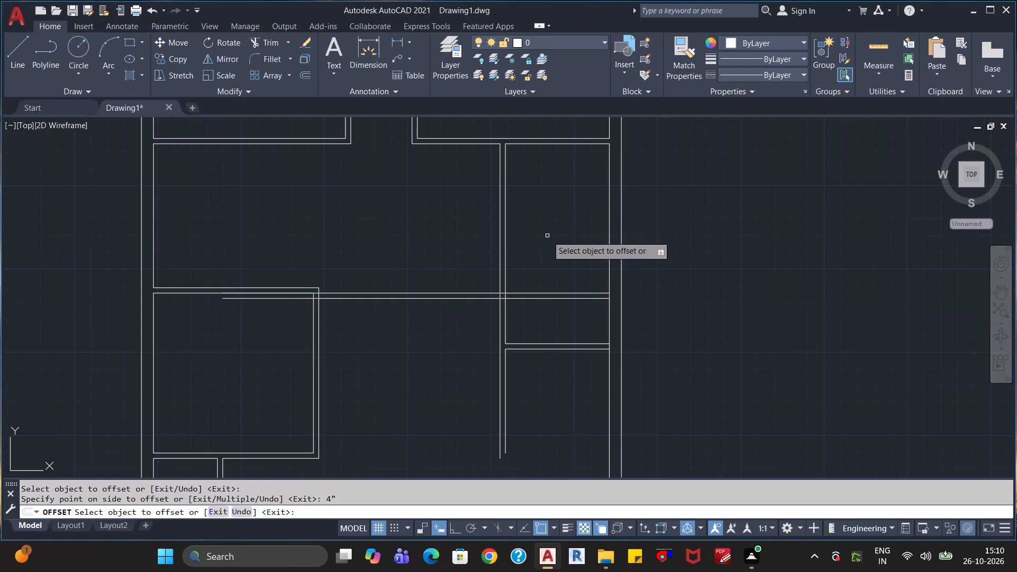
{"action": "middle_click_drag", "start_coordinate": [547, 232], "coordinate": [527, 319]}
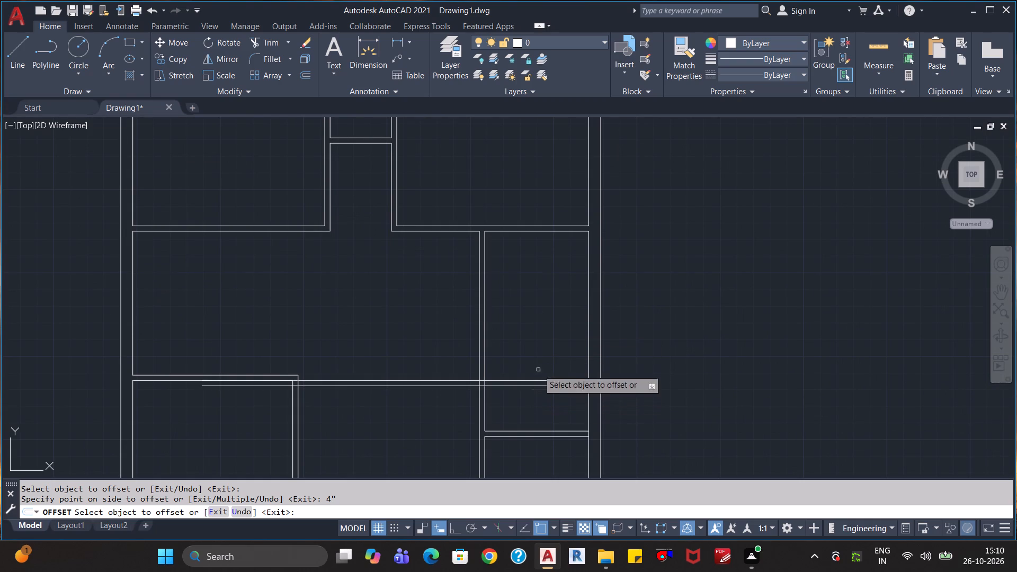
{"action": "left_click", "coordinate": [882, 48]}
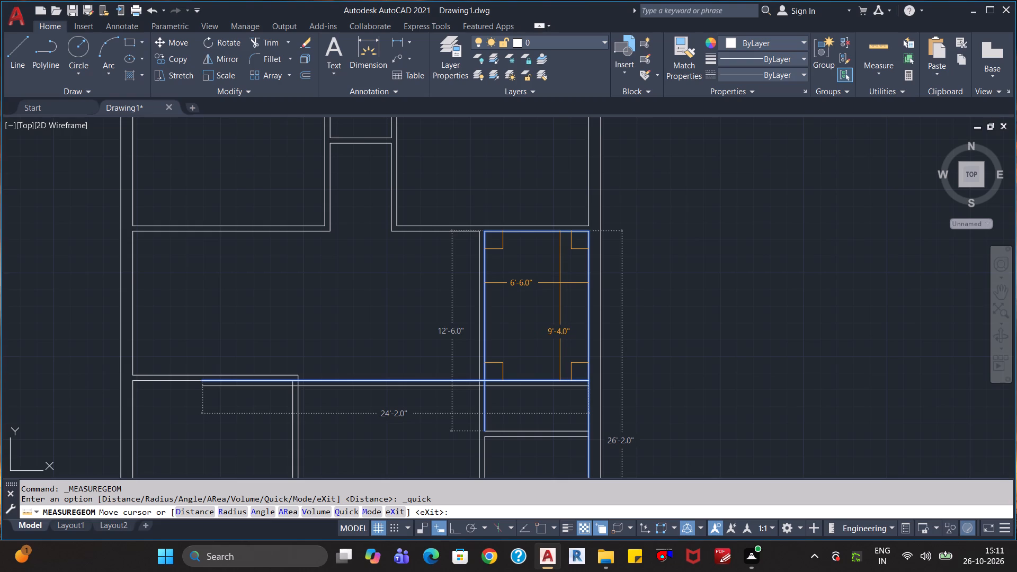
{"action": "key", "text": "Escape"}
{"action": "key", "text": "Escape"}
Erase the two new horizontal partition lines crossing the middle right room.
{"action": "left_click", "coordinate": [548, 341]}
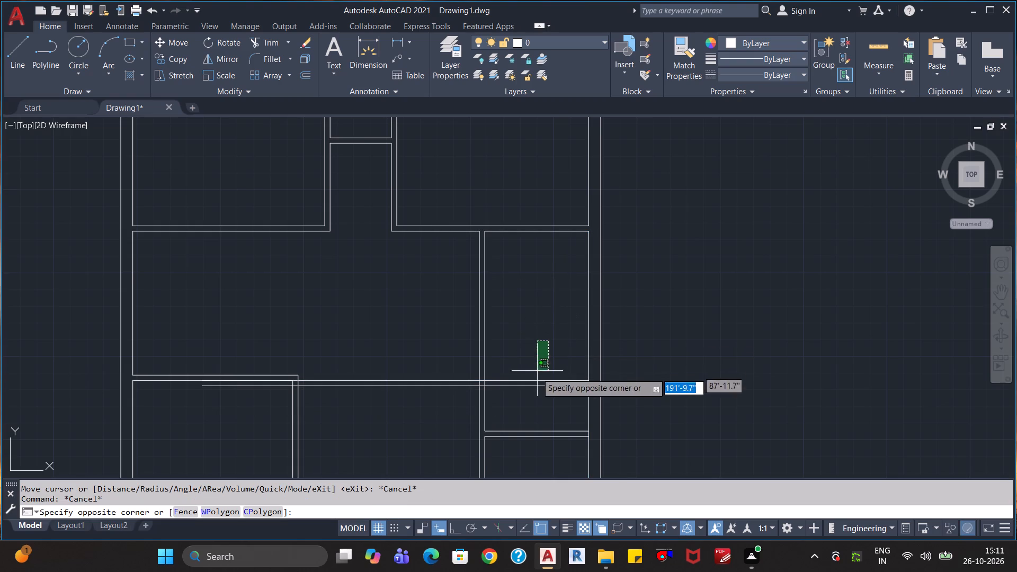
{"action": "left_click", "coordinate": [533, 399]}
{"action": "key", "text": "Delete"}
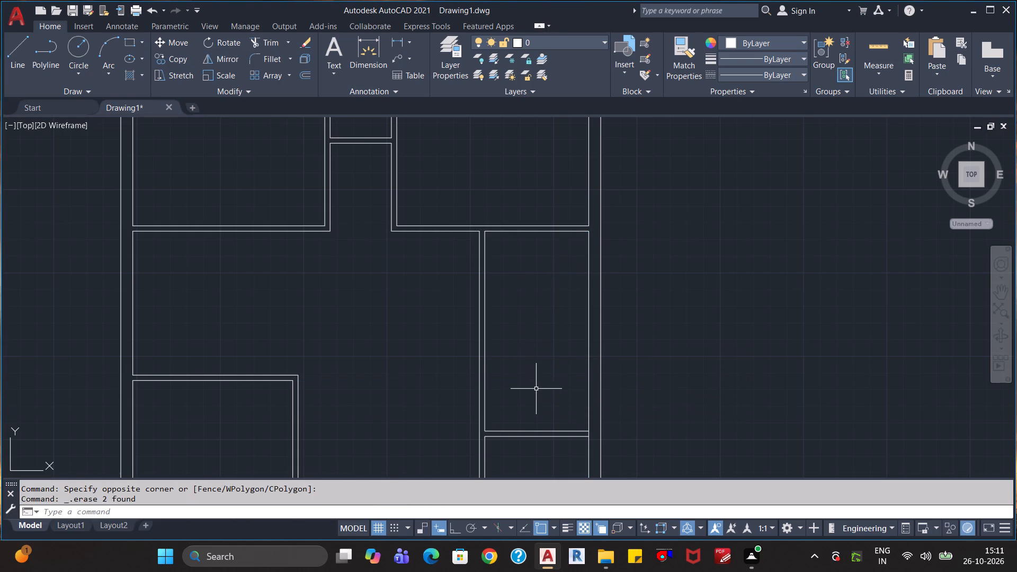
Offset the inner line of the middle right room's left wall 4'6" to the right.
{"action": "scroll", "coordinate": [537, 388], "scroll_direction": "up", "scroll_amount": 1}
{"action": "scroll", "coordinate": [538, 388], "scroll_direction": "down", "scroll_amount": 2}
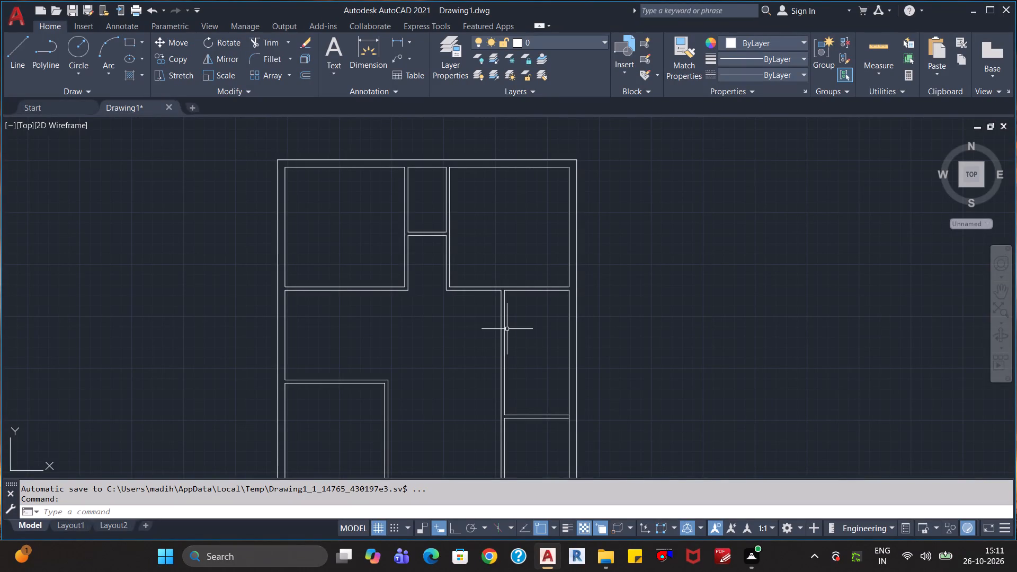
{"action": "key", "text": "o"}
{"action": "key", "text": "Return"}
{"action": "type", "text": "4'6\""}
{"action": "key", "text": "Return"}
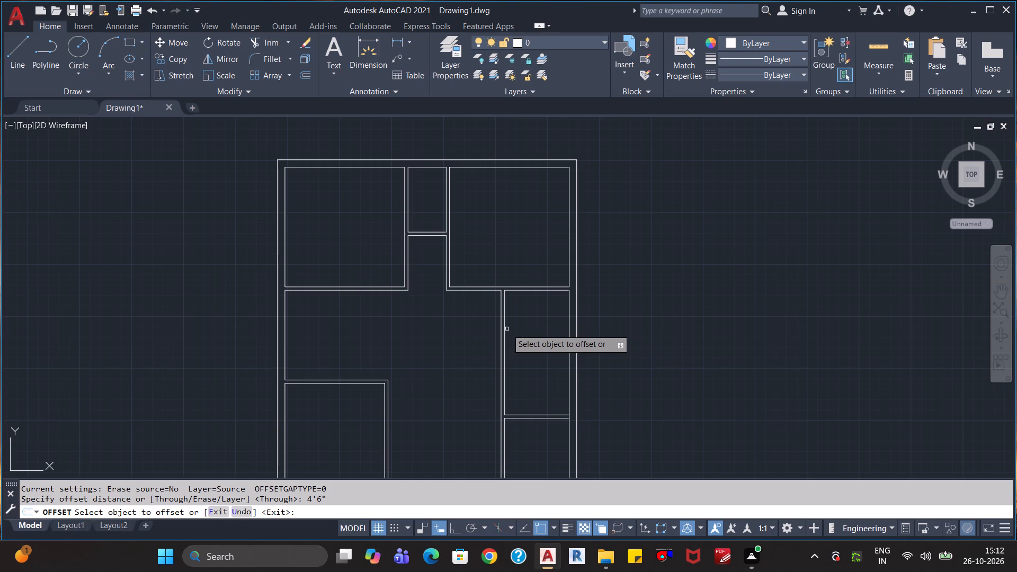
{"action": "left_click", "coordinate": [505, 334]}
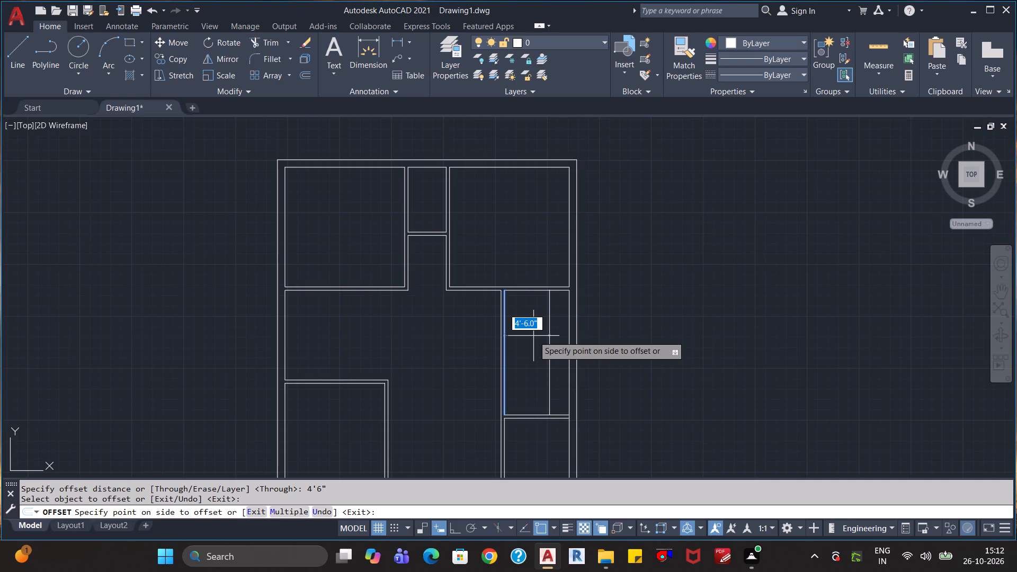
{"action": "left_click", "coordinate": [533, 336]}
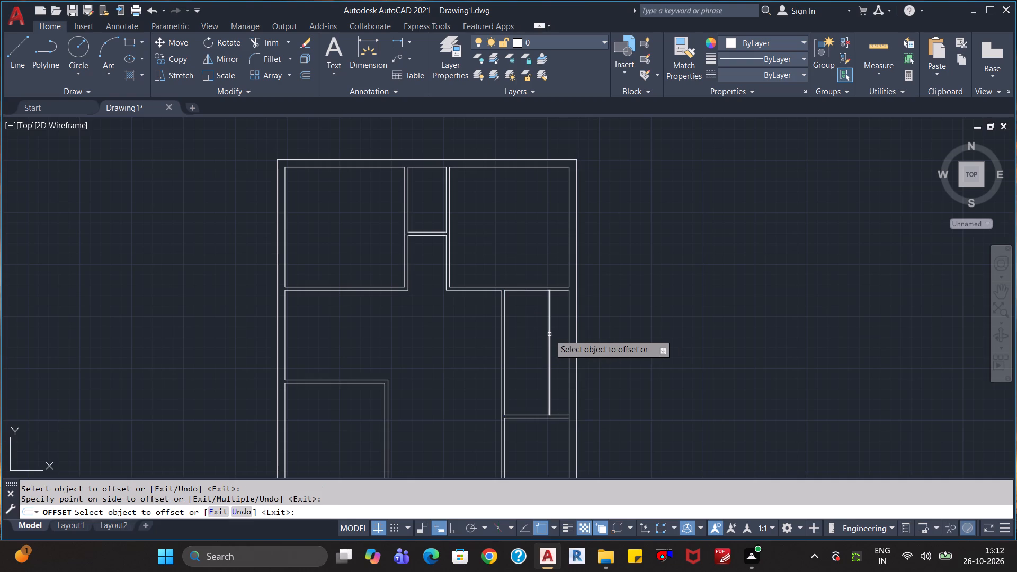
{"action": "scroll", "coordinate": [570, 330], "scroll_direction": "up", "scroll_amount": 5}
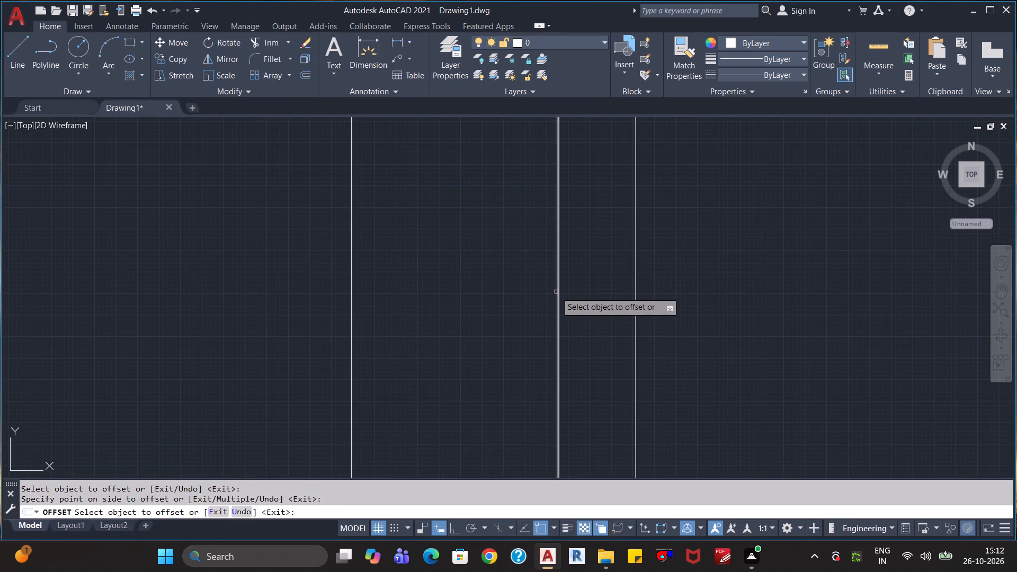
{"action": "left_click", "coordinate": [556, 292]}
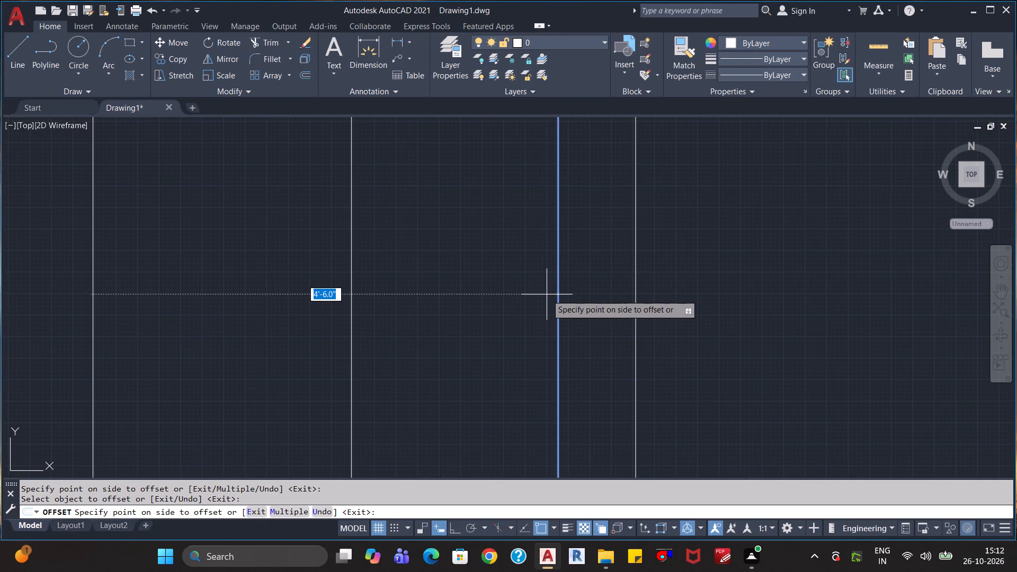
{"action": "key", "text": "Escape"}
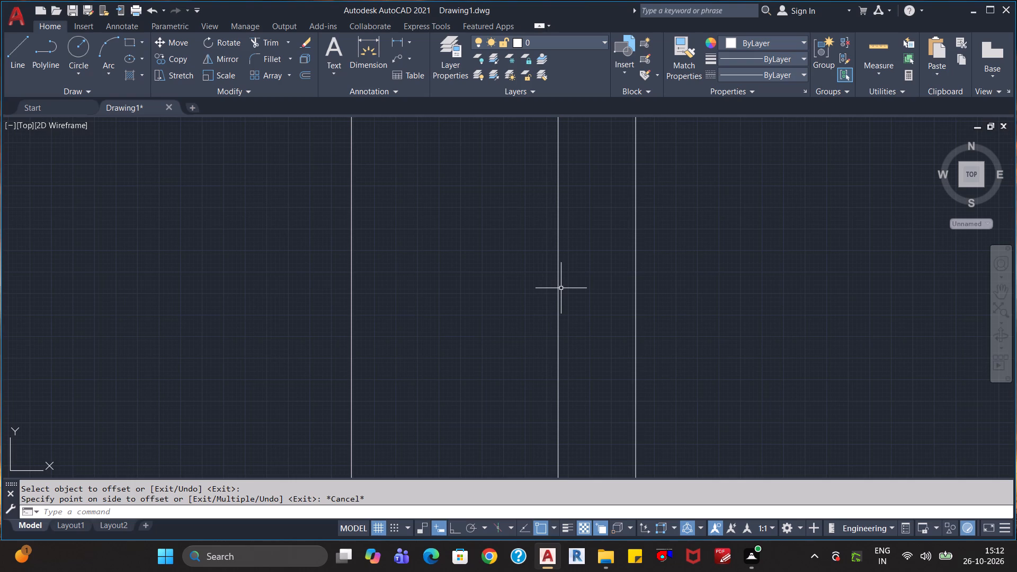
Offset the new vertical line in the middle right room 4" to the right to form the partition.
{"action": "key", "text": "o"}
{"action": "key", "text": "Return"}
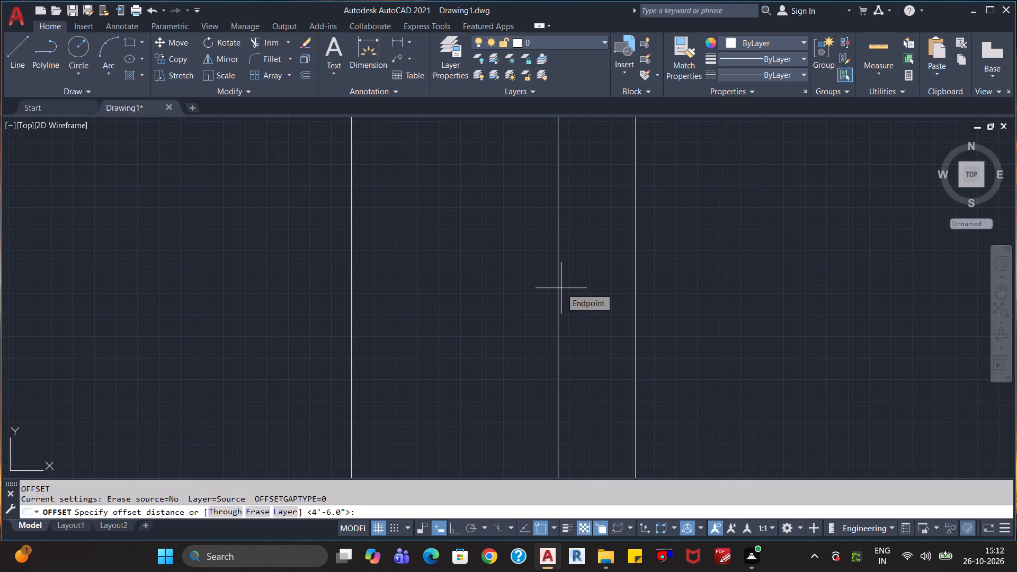
{"action": "key", "text": "2"}
{"action": "key", "text": "BackSpace"}
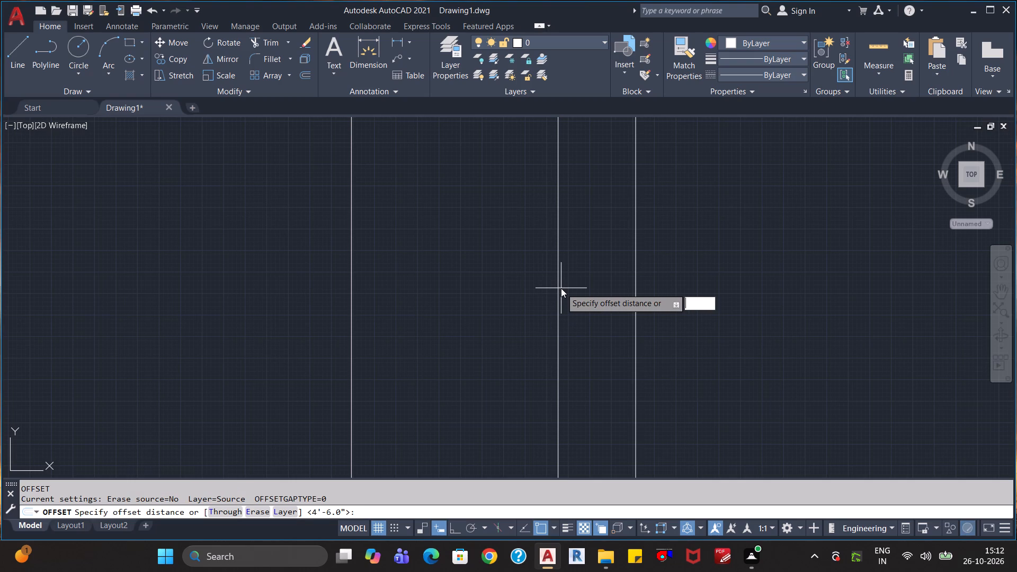
{"action": "type", "text": "4\""}
{"action": "key", "text": "Return"}
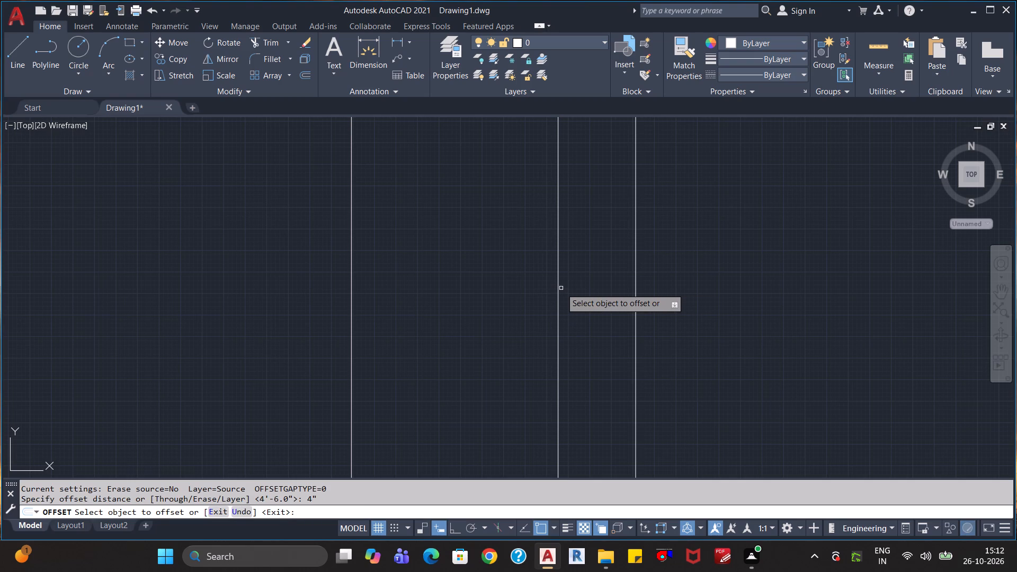
{"action": "left_click", "coordinate": [559, 296]}
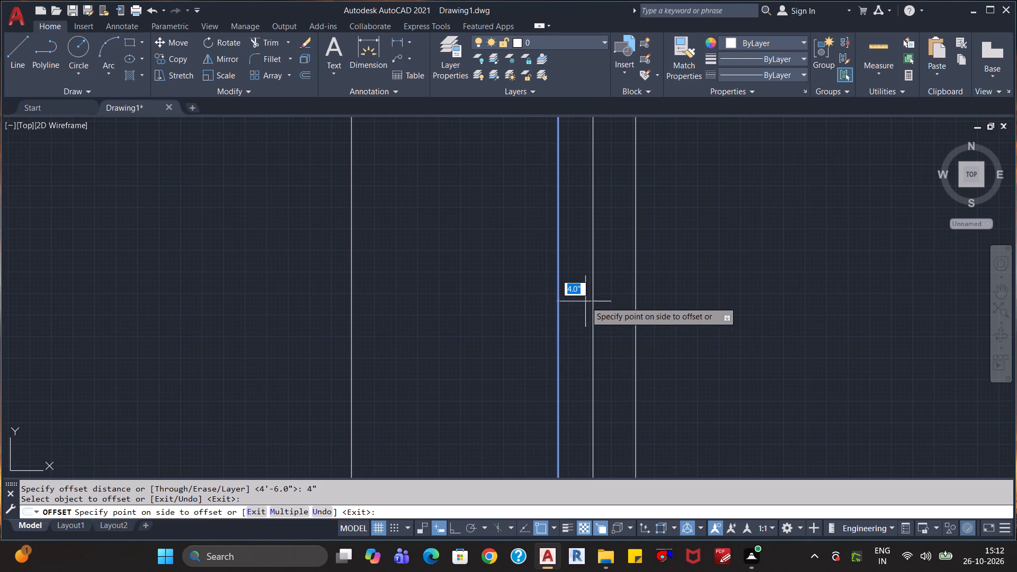
{"action": "scroll", "coordinate": [593, 302], "scroll_direction": "down", "scroll_amount": 5}
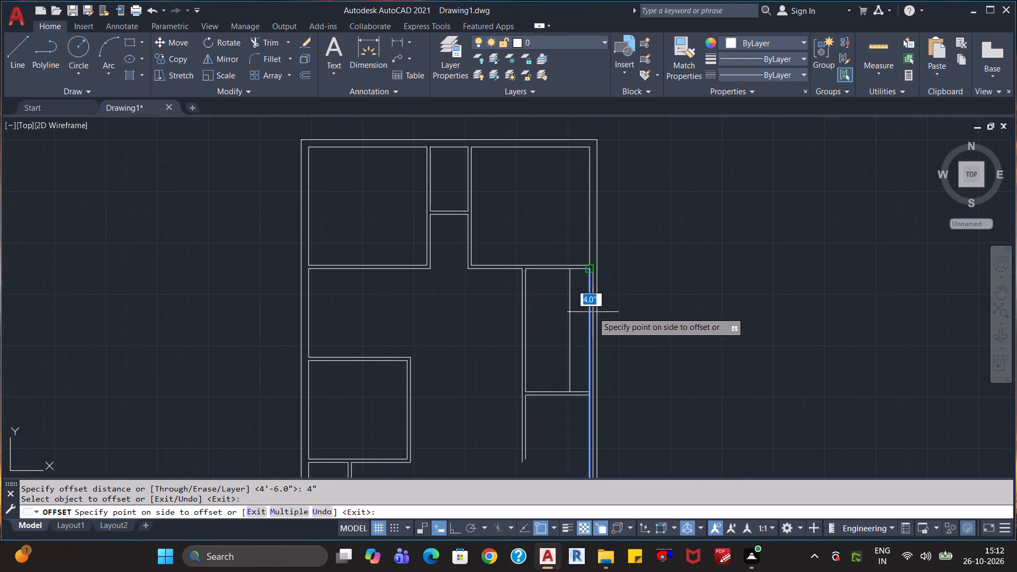
{"action": "scroll", "coordinate": [596, 318], "scroll_direction": "up", "scroll_amount": 3}
{"action": "key", "text": "Escape"}
{"action": "key", "text": "Escape"}
{"action": "key", "text": "Escape"}
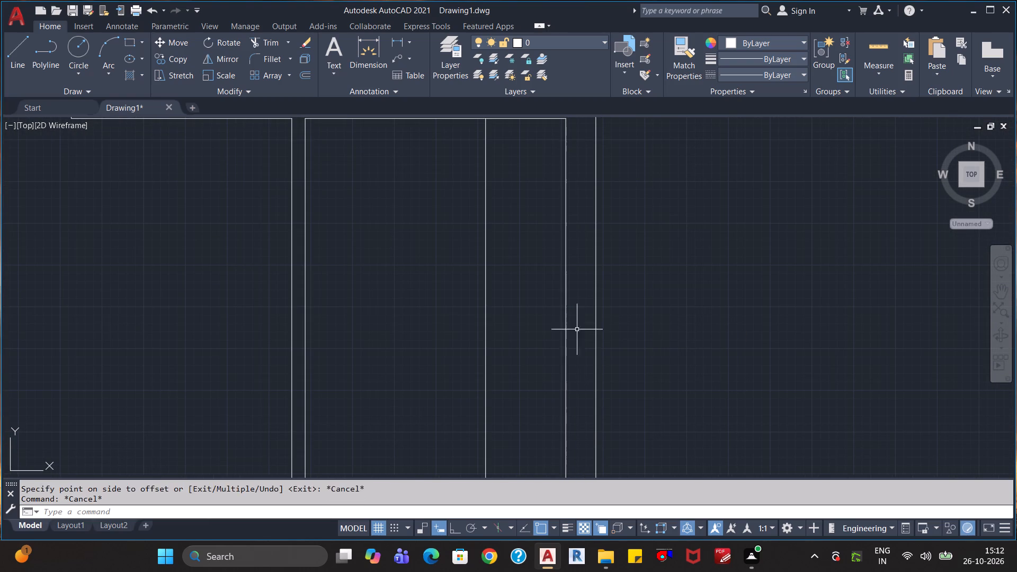
{"action": "key", "text": "o"}
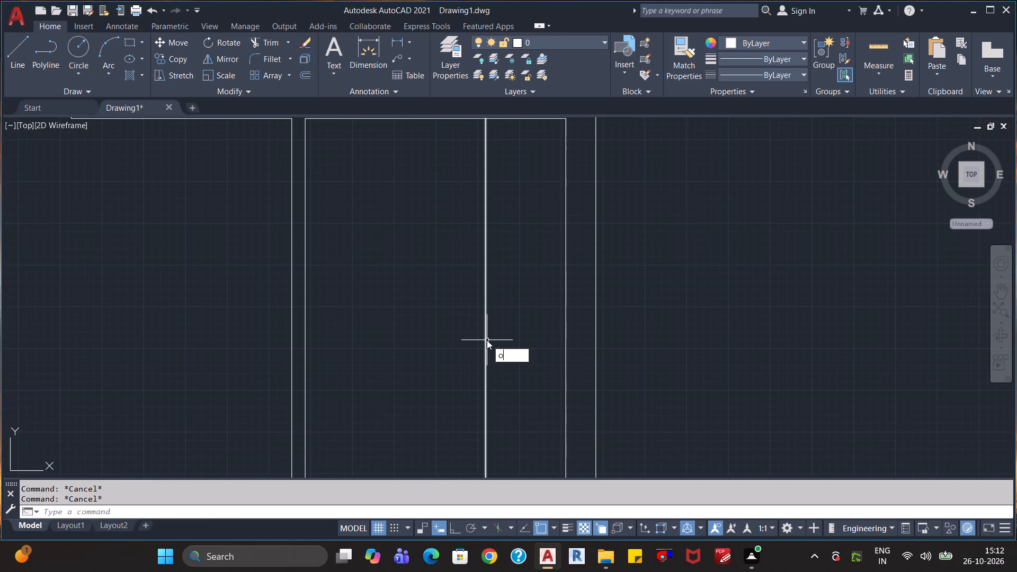
{"action": "key", "text": "Return"}
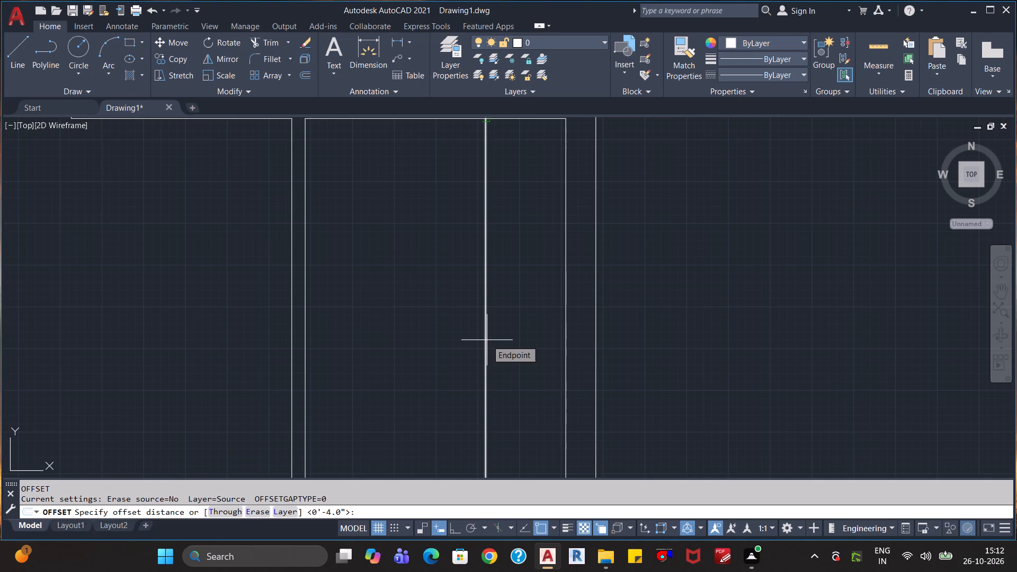
{"action": "key", "text": "Return"}
{"action": "left_click", "coordinate": [484, 341]}
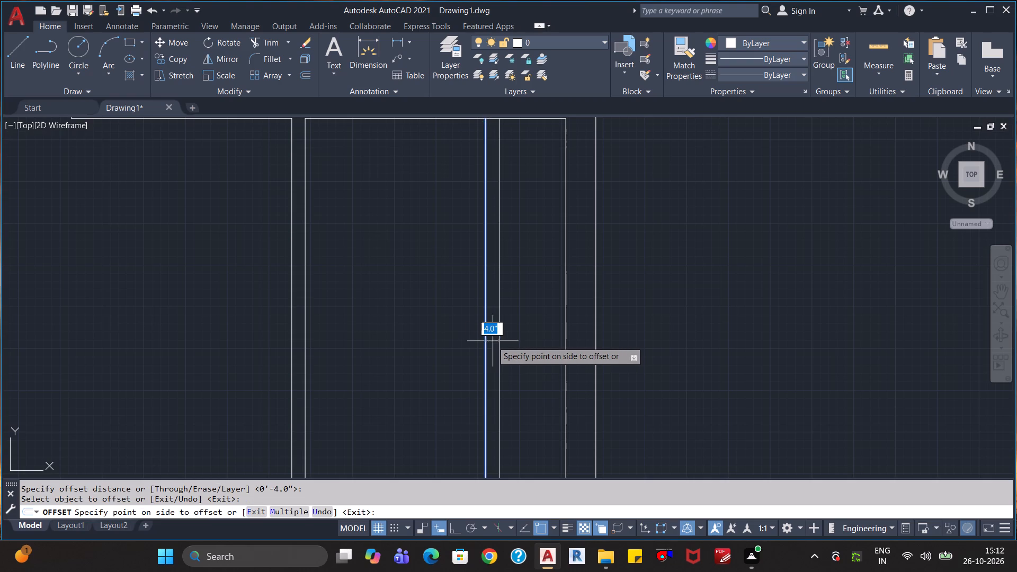
{"action": "left_click", "coordinate": [501, 340]}
Offset the top wall line of the middle right room 4' downward.
{"action": "scroll", "coordinate": [528, 345], "scroll_direction": "down", "scroll_amount": 1}
{"action": "scroll", "coordinate": [544, 368], "scroll_direction": "up", "scroll_amount": 1}
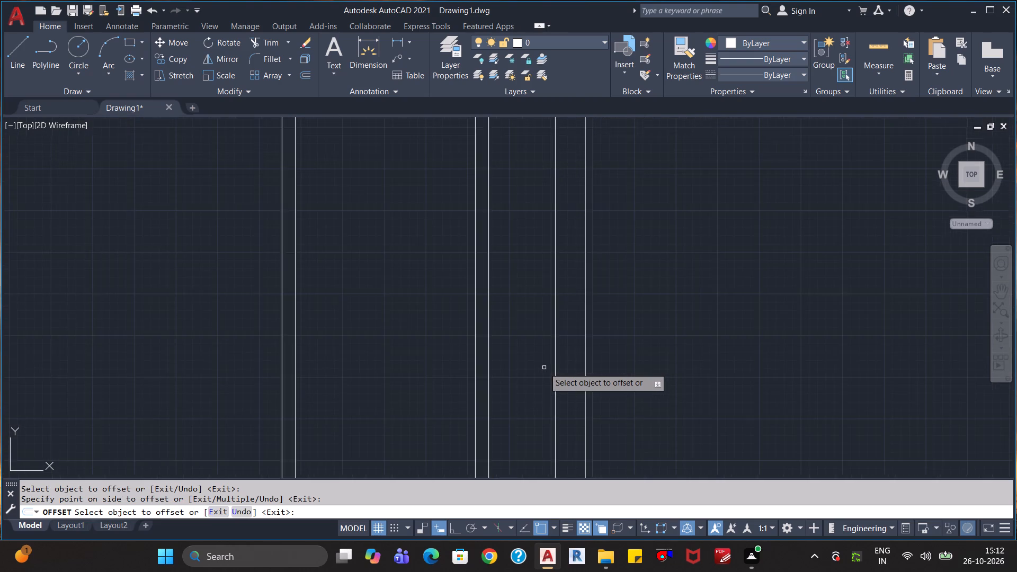
{"action": "scroll", "coordinate": [544, 368], "scroll_direction": "down", "scroll_amount": 3}
{"action": "scroll", "coordinate": [556, 375], "scroll_direction": "up", "scroll_amount": 2}
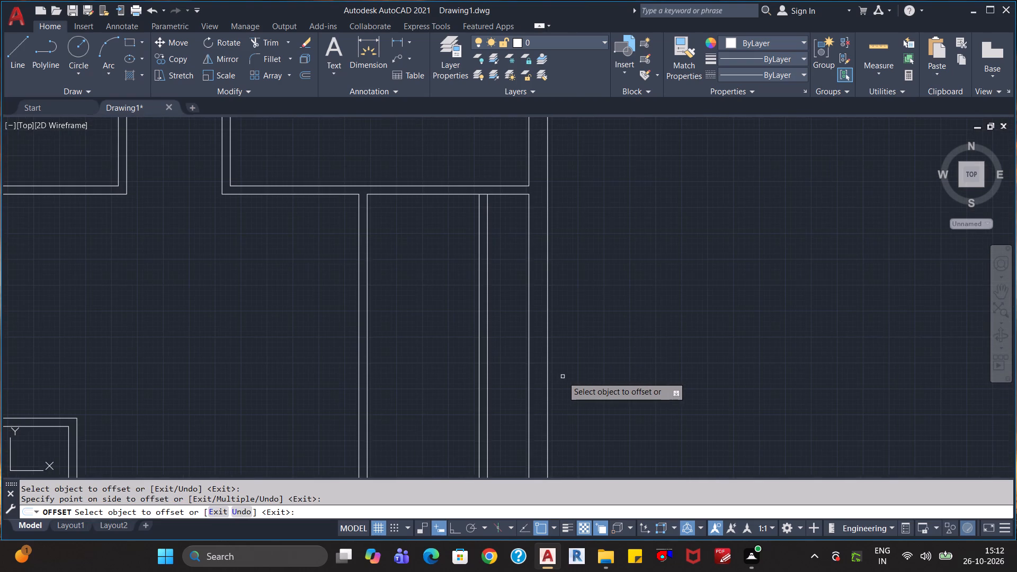
{"action": "scroll", "coordinate": [563, 377], "scroll_direction": "down", "scroll_amount": 1}
{"action": "middle_click_drag", "start_coordinate": [583, 414], "coordinate": [654, 389]}
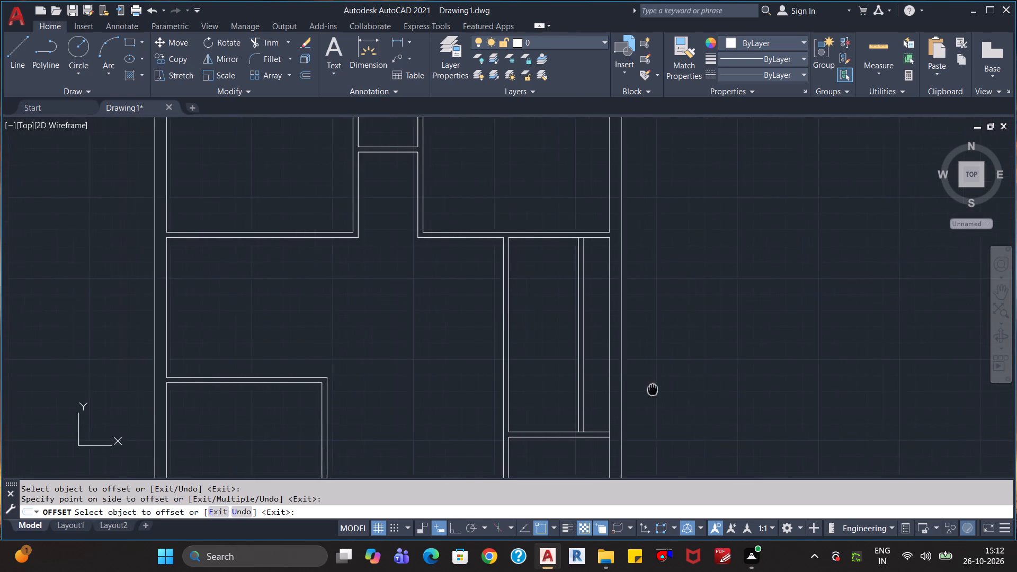
{"action": "middle_click_drag", "start_coordinate": [654, 389], "coordinate": [654, 389]}
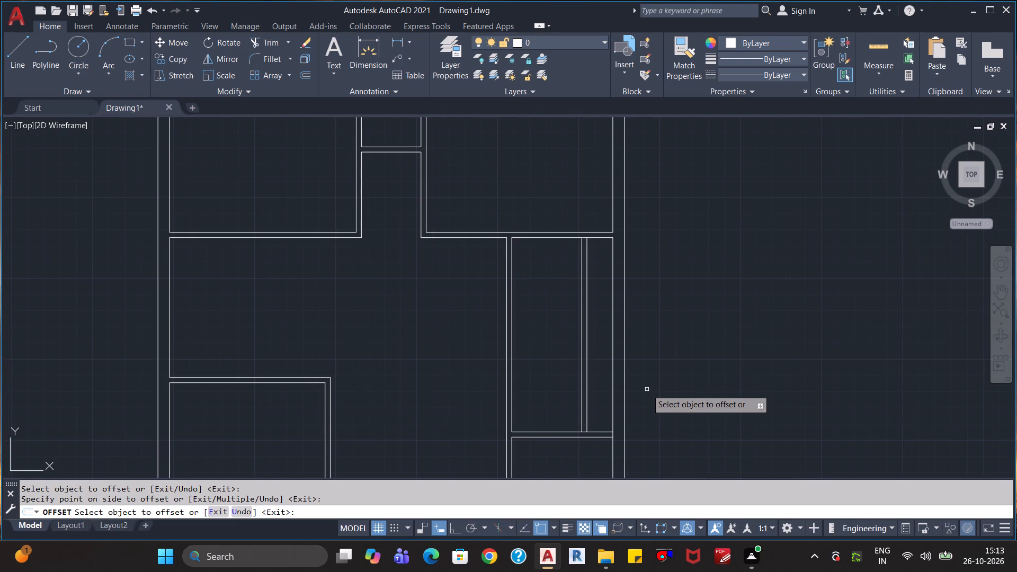
{"action": "left_click", "coordinate": [531, 239]}
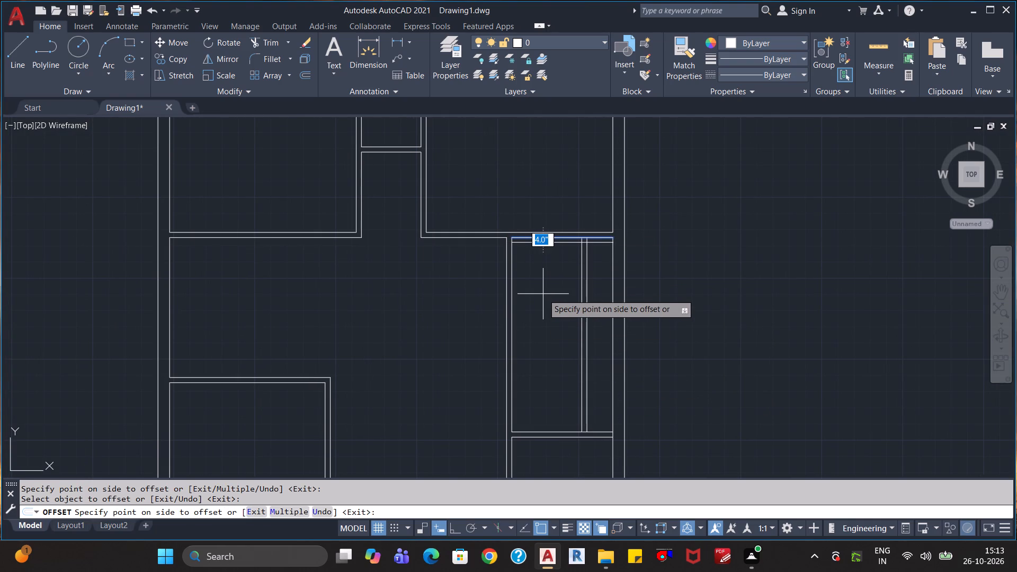
{"action": "type", "text": "4'"}
{"action": "key", "text": "Return"}
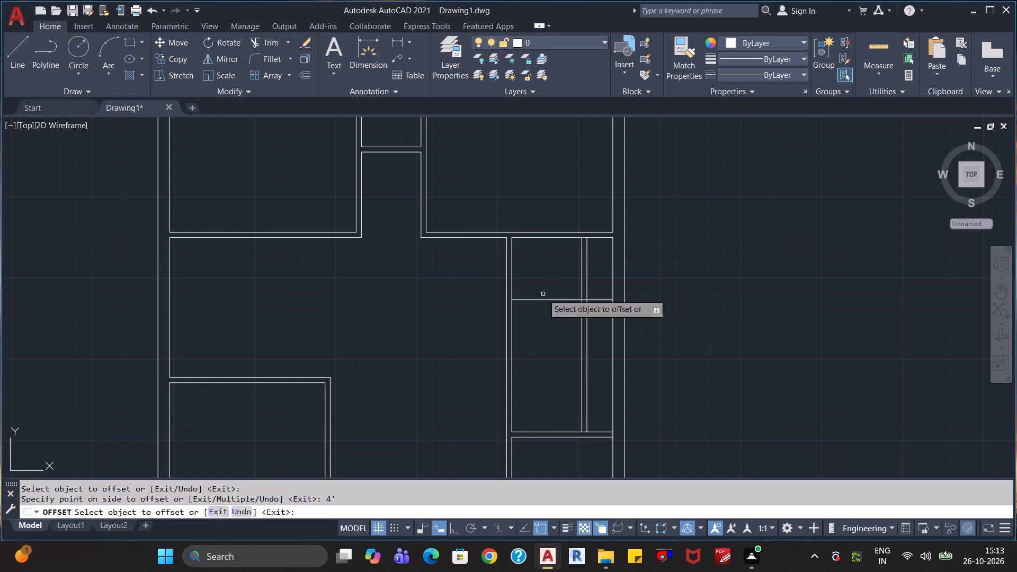
Offset the new horizontal line in the middle right room 4" downward to form the partition.
{"action": "left_click", "coordinate": [562, 300]}
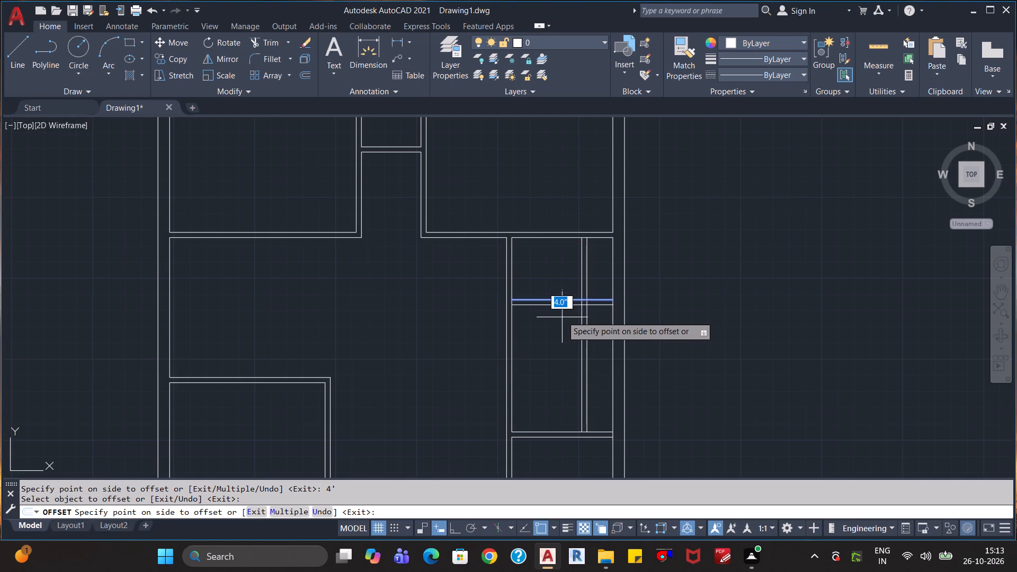
{"action": "key", "text": "Return"}
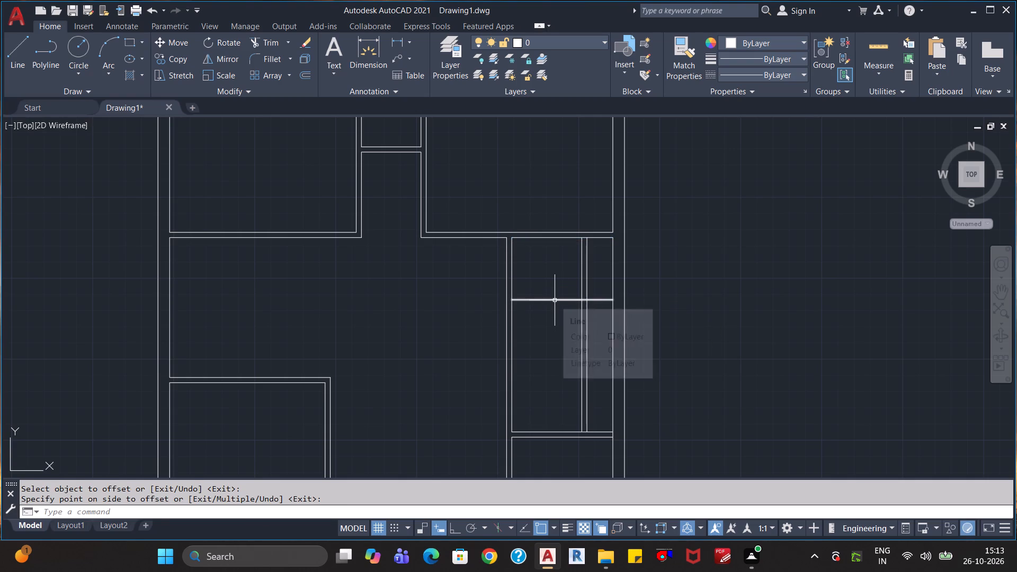
{"action": "key", "text": "o"}
{"action": "key", "text": "Return"}
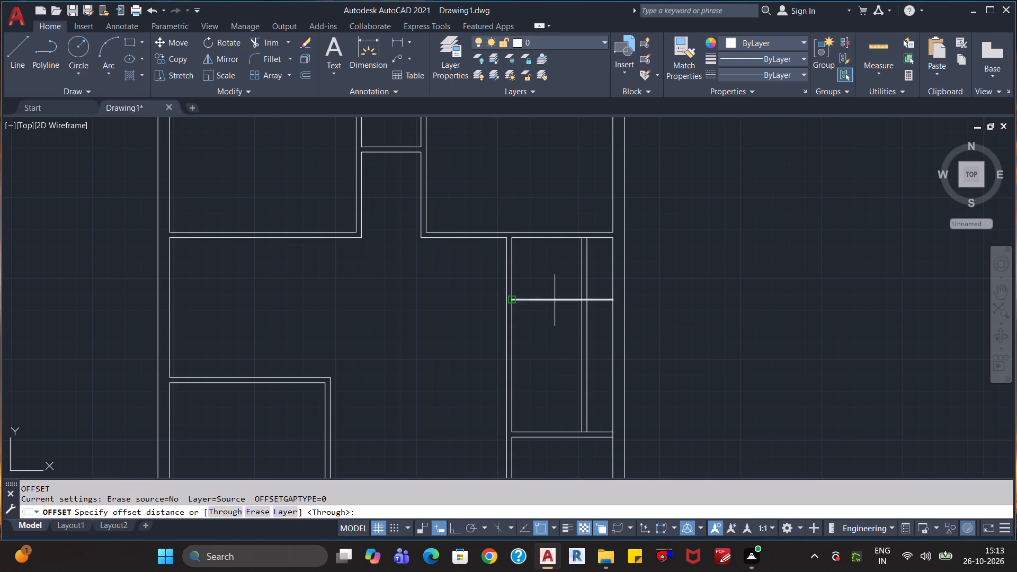
{"action": "type", "text": "4\""}
{"action": "key", "text": "Return"}
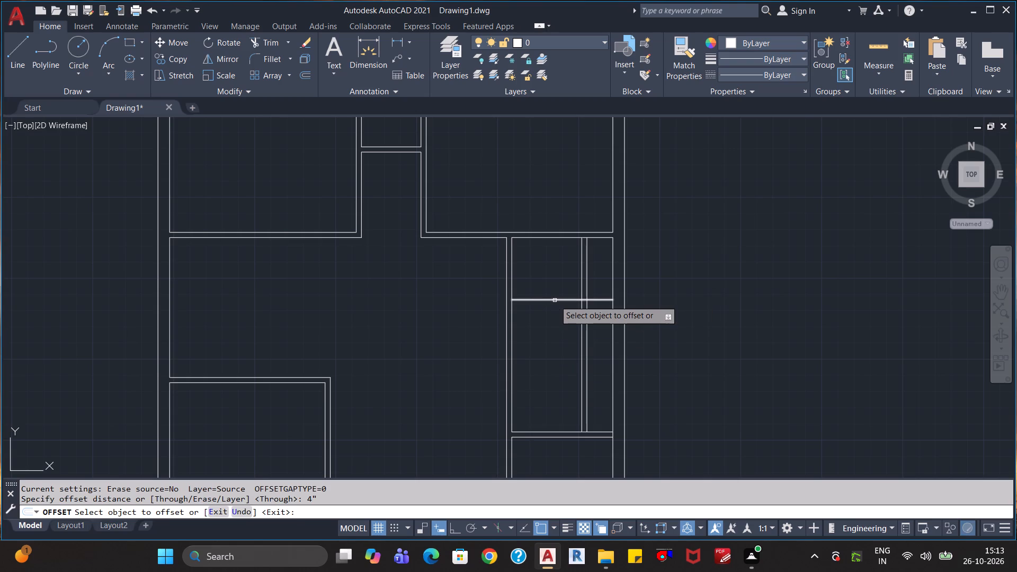
{"action": "left_click", "coordinate": [555, 300]}
{"action": "left_click", "coordinate": [564, 316]}
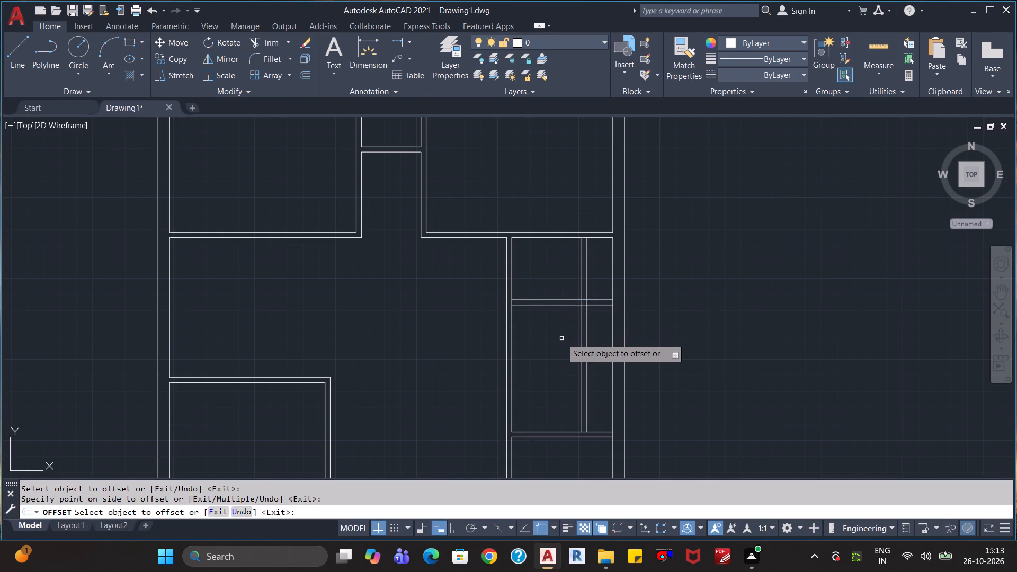
{"action": "key", "text": "Escape"}
{"action": "key", "text": "Escape"}
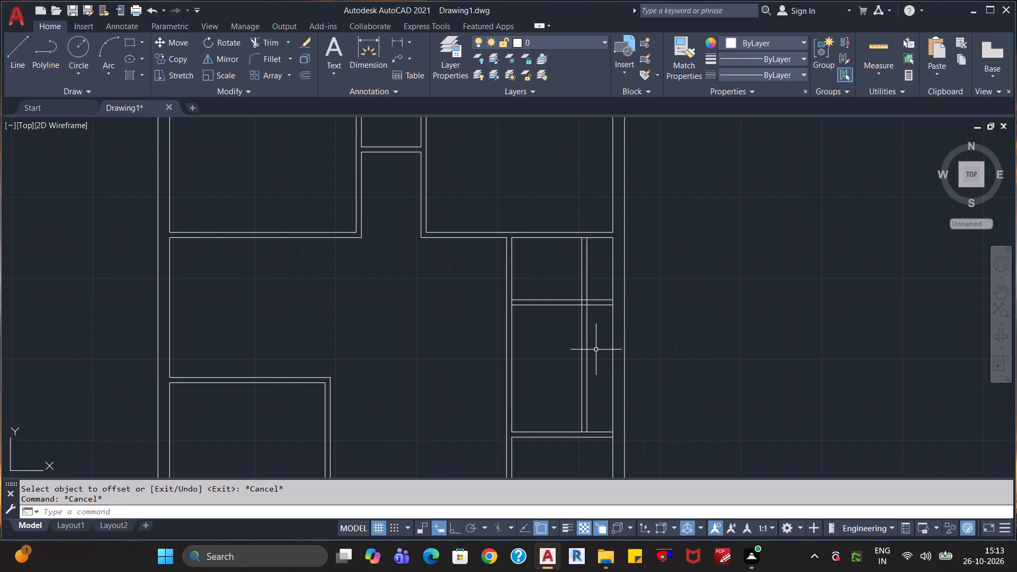
Check the distances around the middle right room's new partitions with Quick Measure.
{"action": "left_click", "coordinate": [881, 50]}
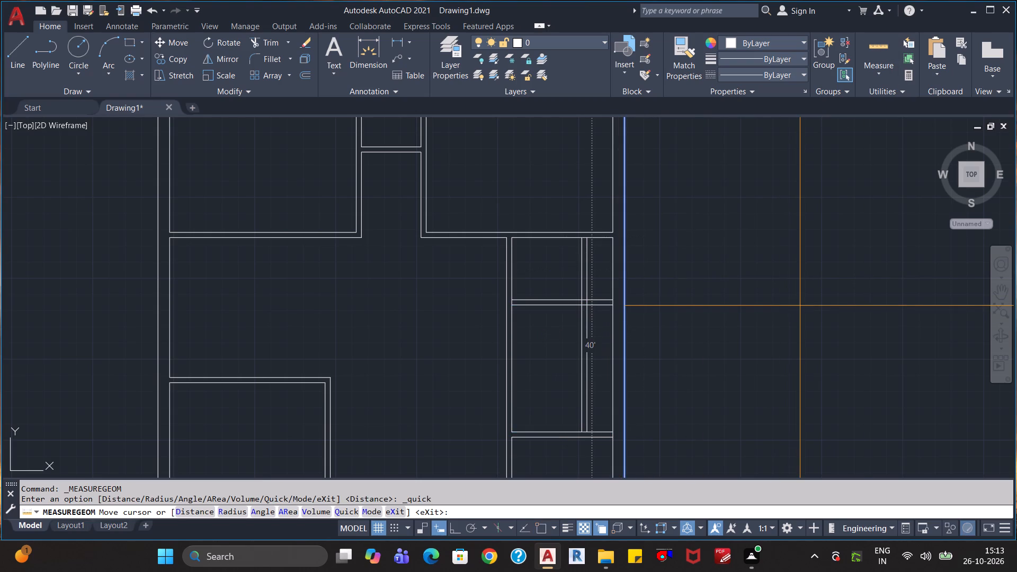
{"action": "key", "text": "Escape"}
{"action": "key", "text": "Escape"}
{"action": "key", "text": "Escape"}
In the tall plan outline beside the divided floor plan, offset the top wall's inner line 12' downward.
{"action": "scroll", "coordinate": [794, 306], "scroll_direction": "down", "scroll_amount": 4}
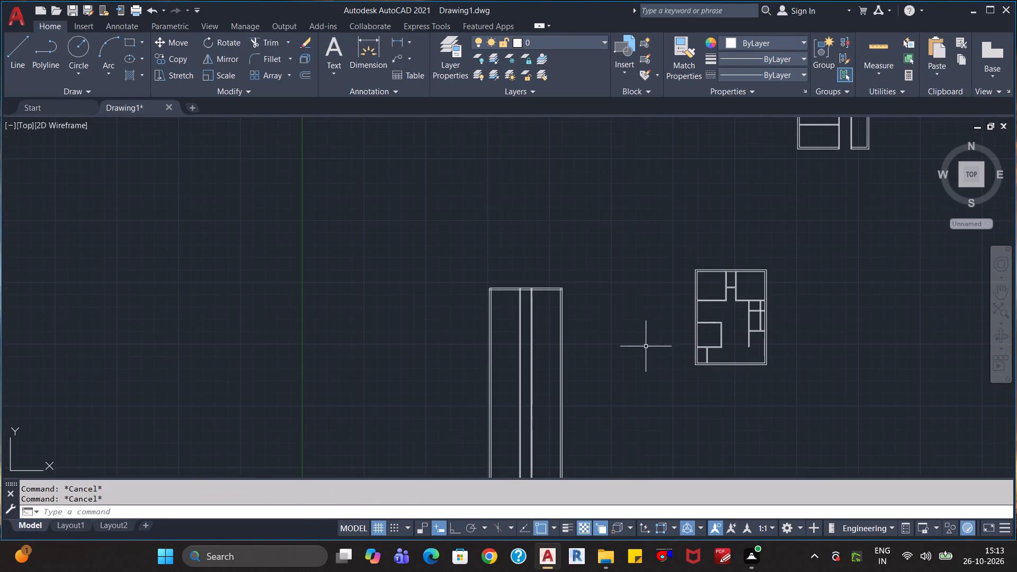
{"action": "scroll", "coordinate": [627, 348], "scroll_direction": "up", "scroll_amount": 2}
{"action": "middle_click_drag", "start_coordinate": [555, 345], "coordinate": [699, 394]}
{"action": "scroll", "coordinate": [690, 383], "scroll_direction": "up", "scroll_amount": 2}
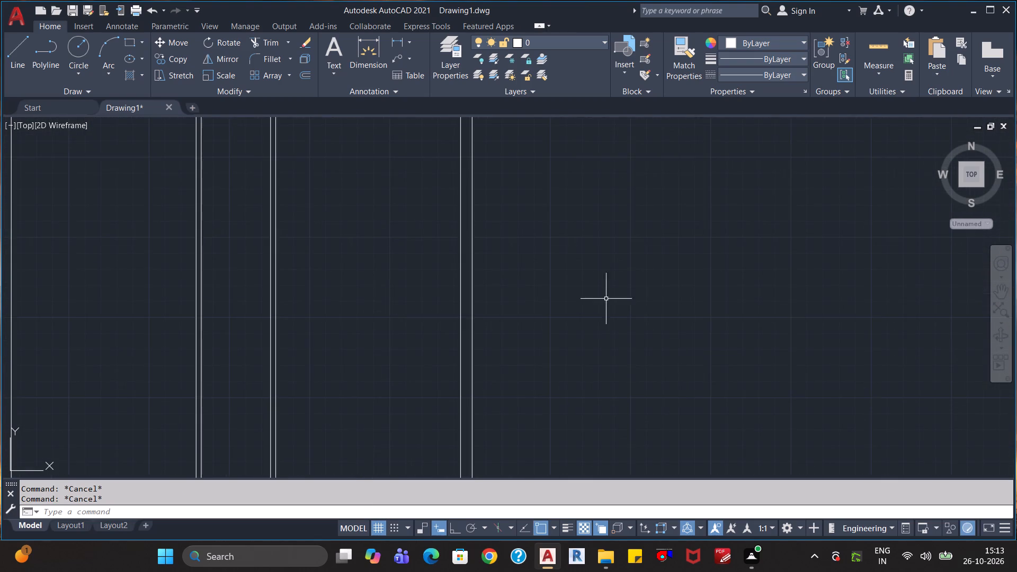
{"action": "middle_click_drag", "start_coordinate": [602, 285], "coordinate": [775, 424]}
{"action": "scroll", "coordinate": [737, 353], "scroll_direction": "down", "scroll_amount": 1}
{"action": "middle_click_drag", "start_coordinate": [757, 342], "coordinate": [725, 310]}
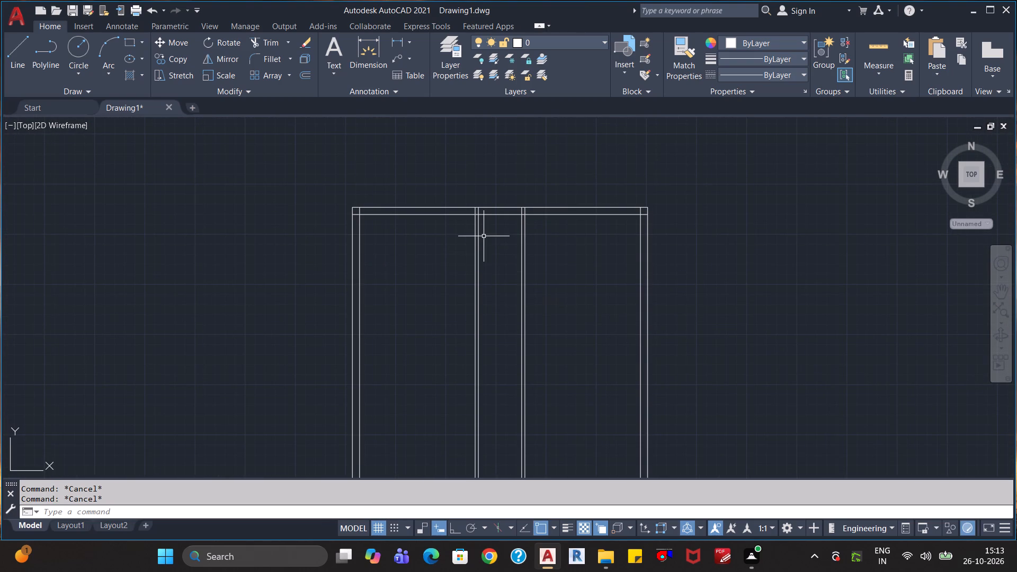
{"action": "key", "text": "o"}
{"action": "key", "text": "Return"}
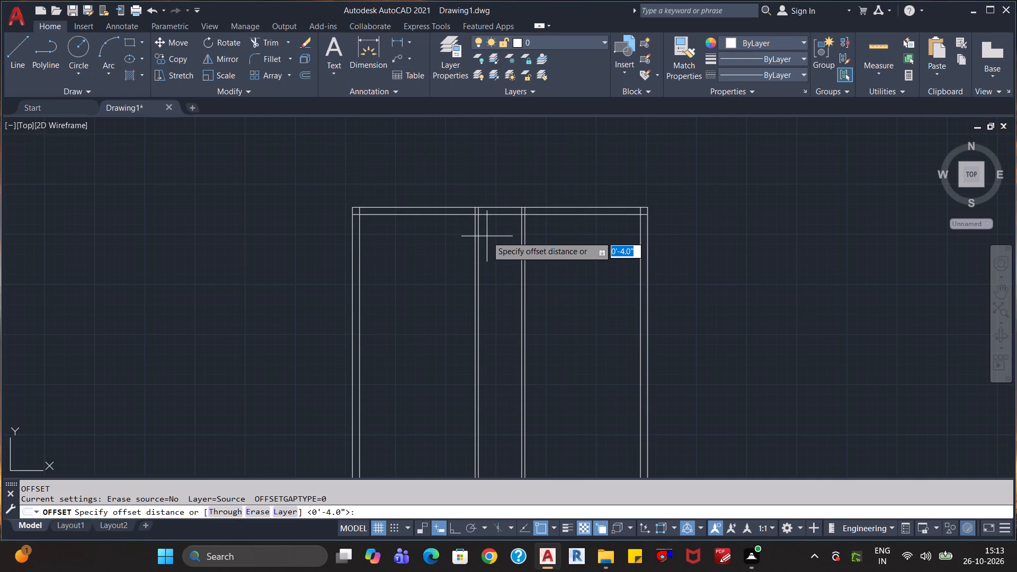
{"action": "type", "text": "12"}
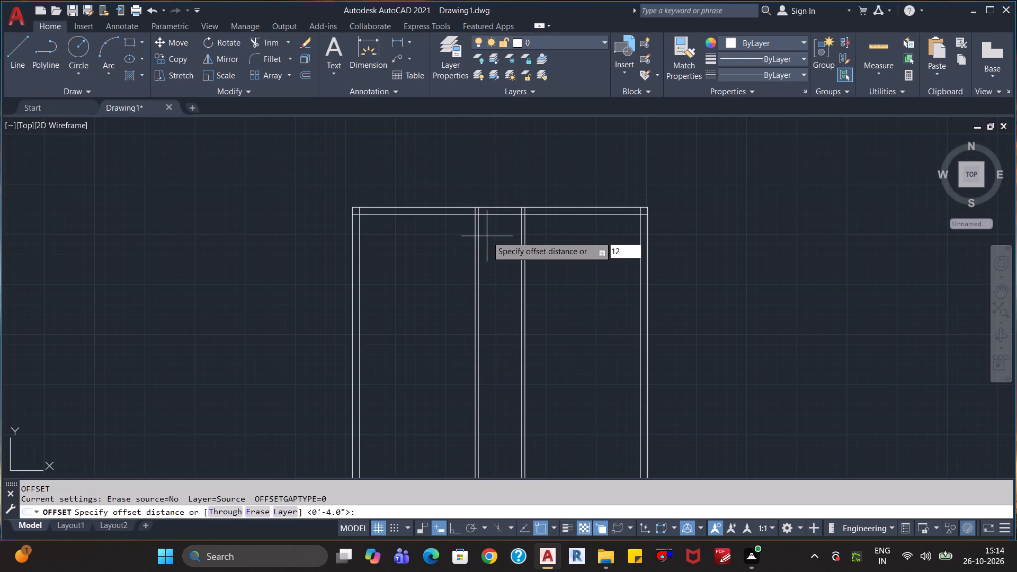
{"action": "key", "text": "apostrophe"}
{"action": "key", "text": "Return"}
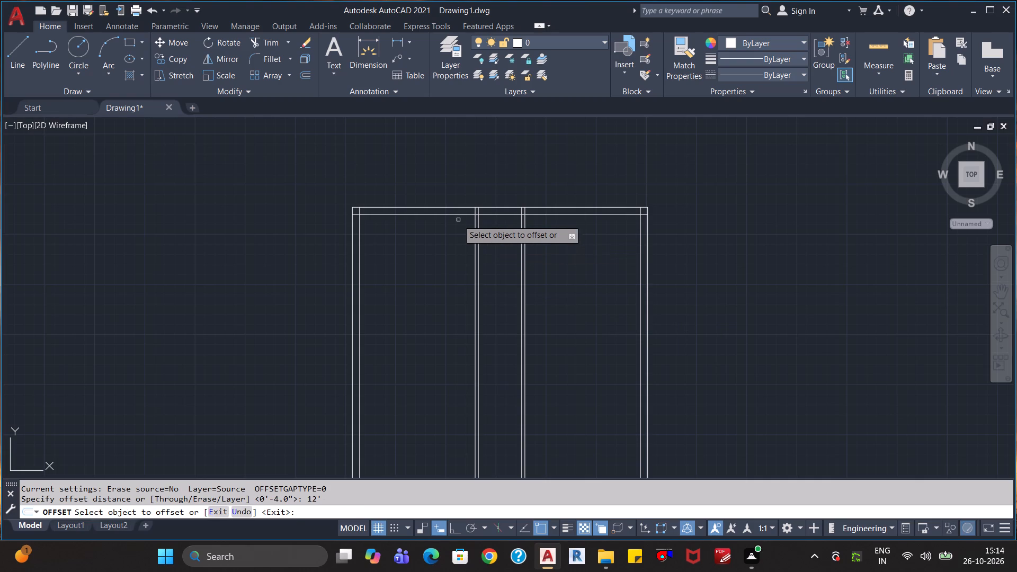
{"action": "left_click", "coordinate": [447, 215]}
{"action": "left_click", "coordinate": [423, 373]}
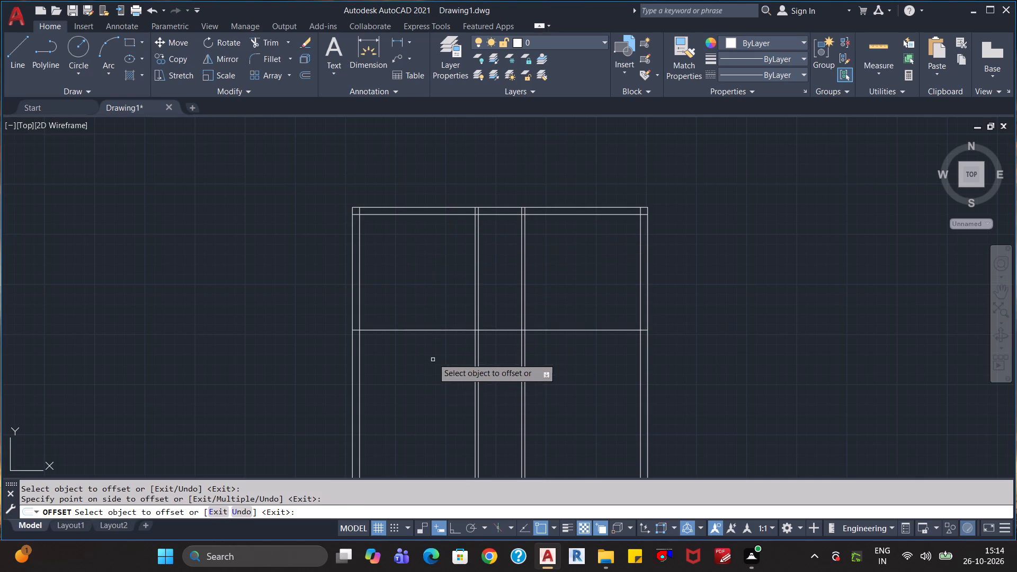
Offset the new horizontal line in the tall plan outline 4" downward to form the partition.
{"action": "left_click", "coordinate": [437, 329]}
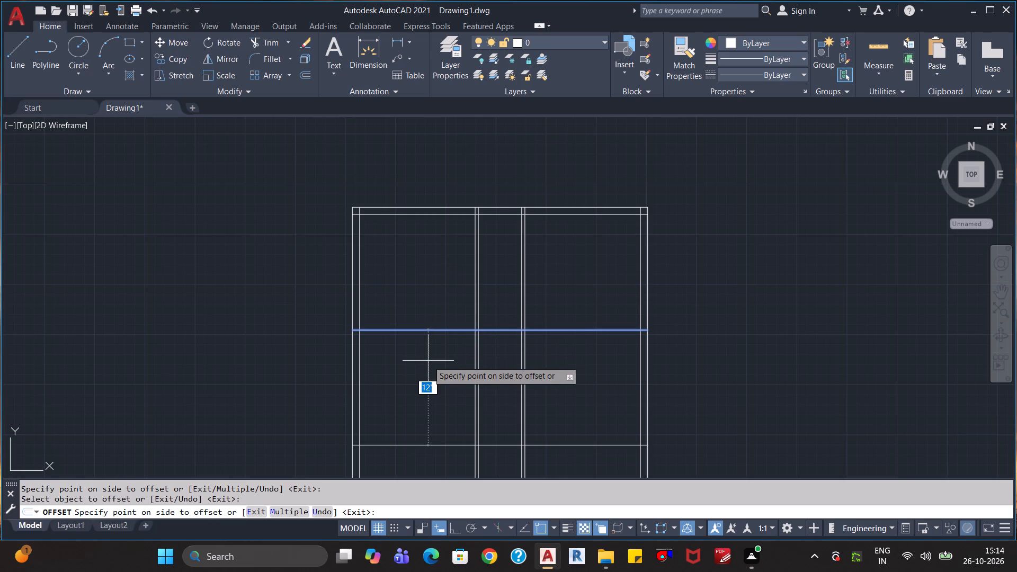
{"action": "key", "text": "4"}
{"action": "key", "text": "shift+quotedbl"}
{"action": "key", "text": "Return"}
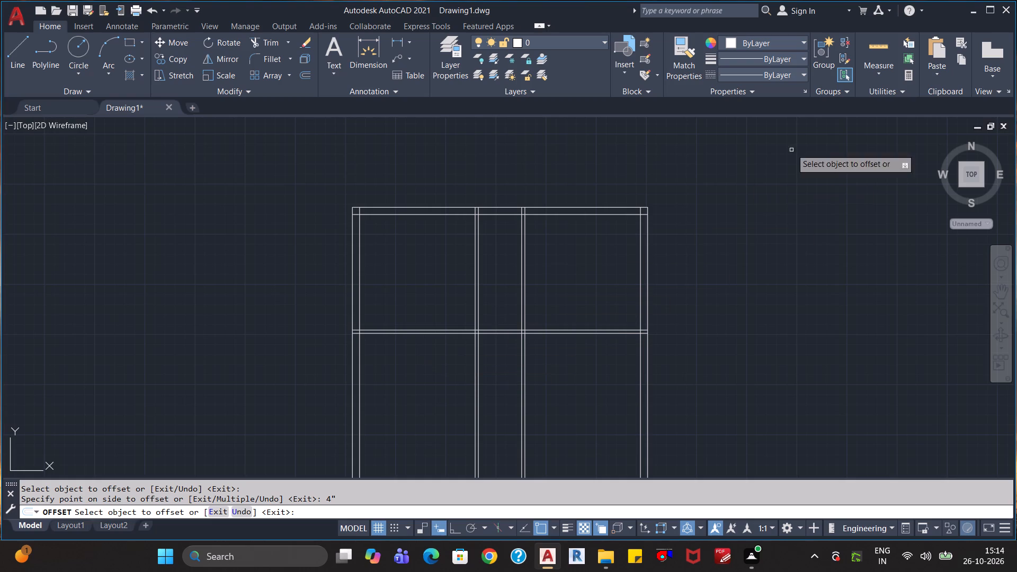
Measure the space between the tall outline's top wall and the new horizontal partition.
{"action": "left_click", "coordinate": [873, 45]}
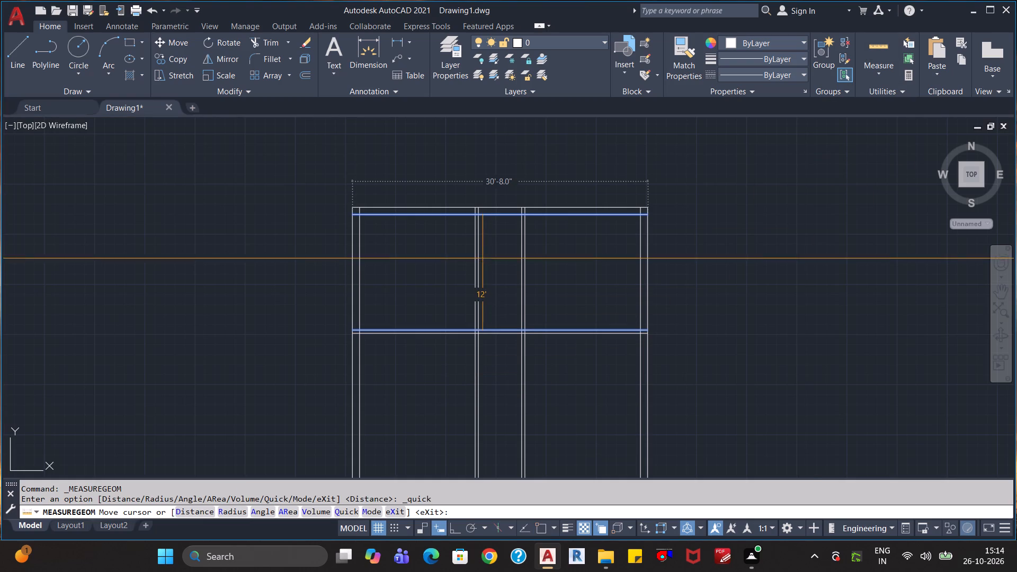
{"action": "scroll", "coordinate": [476, 248], "scroll_direction": "up", "scroll_amount": 4}
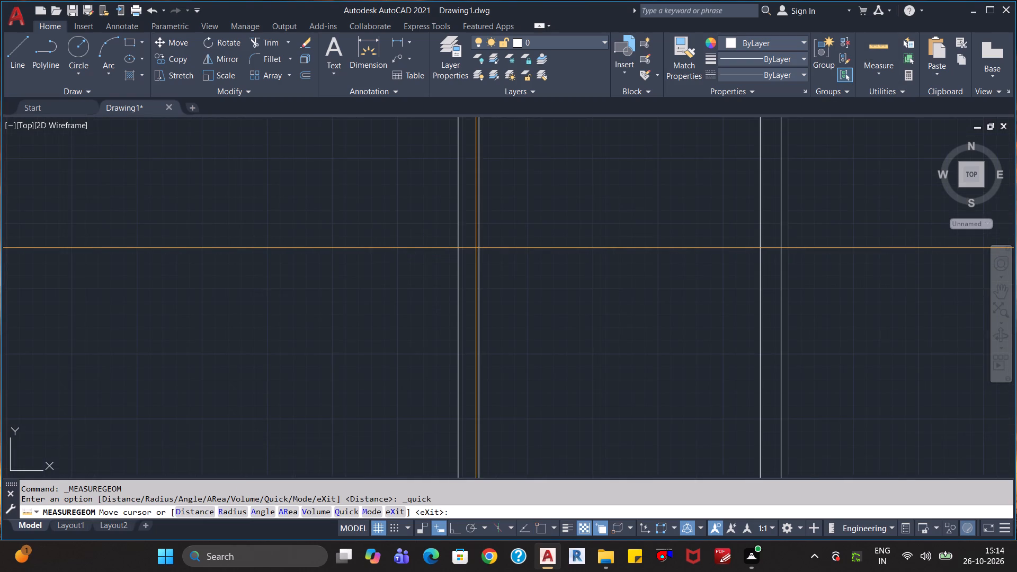
{"action": "scroll", "coordinate": [476, 248], "scroll_direction": "up", "scroll_amount": 1}
{"action": "scroll", "coordinate": [474, 247], "scroll_direction": "down", "scroll_amount": 4}
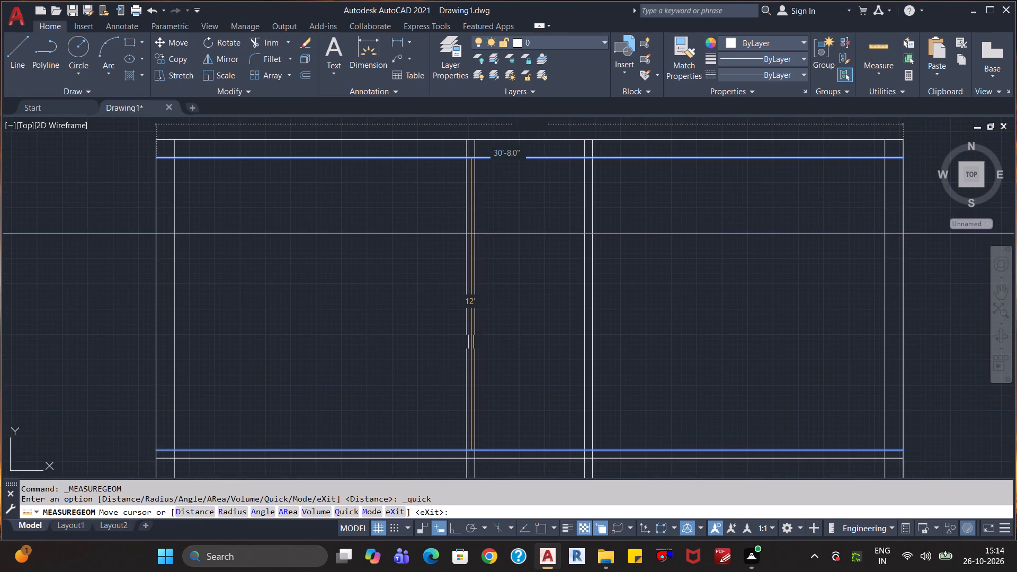
{"action": "scroll", "coordinate": [472, 216], "scroll_direction": "up", "scroll_amount": 2}
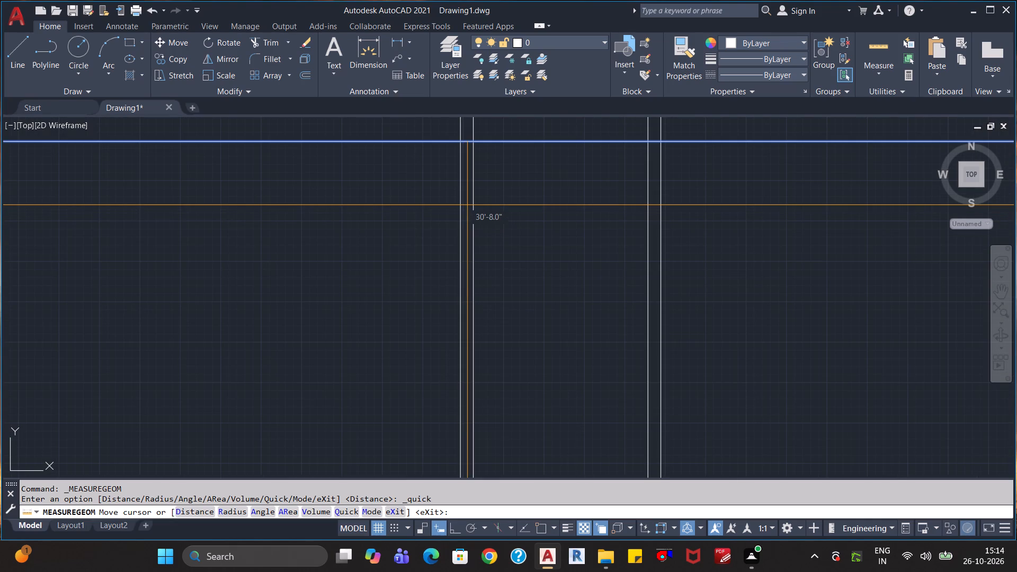
{"action": "scroll", "coordinate": [467, 205], "scroll_direction": "down", "scroll_amount": 2}
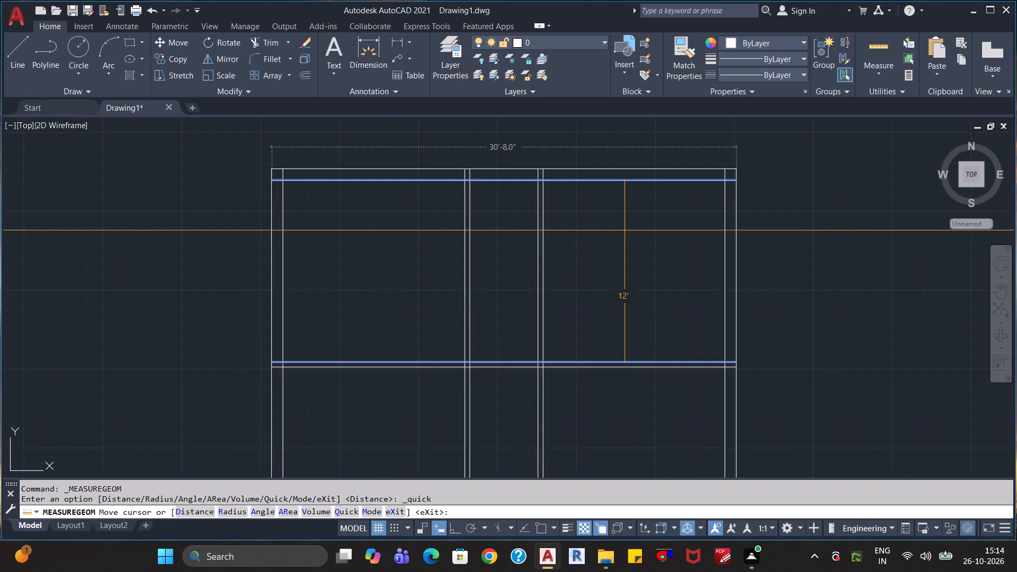
{"action": "key", "text": "Escape"}
{"action": "key", "text": "Escape"}
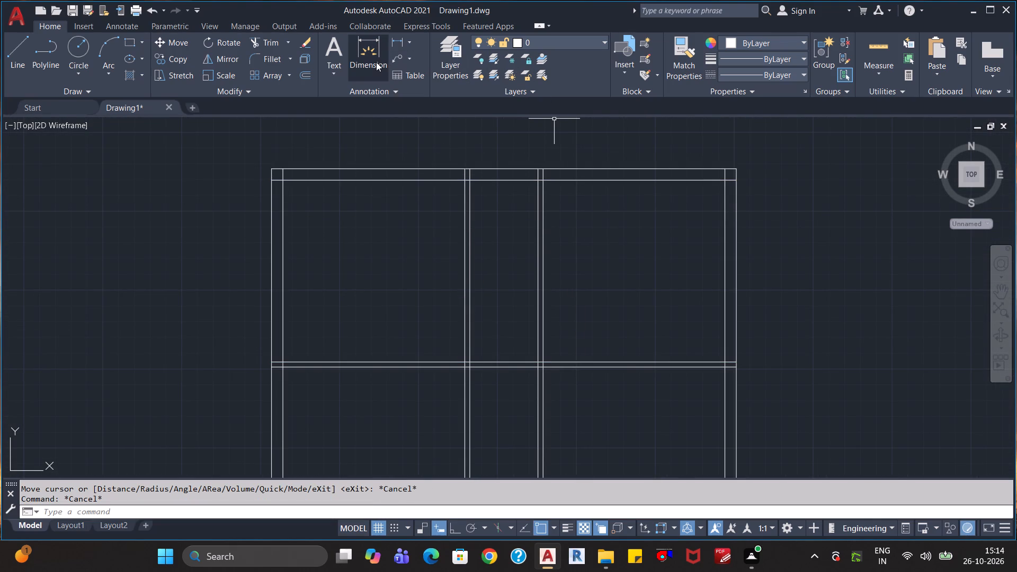
Check the thickness of the tall outline's left interior vertical partition with a Dimension preview.
{"action": "left_click", "coordinate": [376, 62]}
{"action": "scroll", "coordinate": [456, 164], "scroll_direction": "up", "scroll_amount": 4}
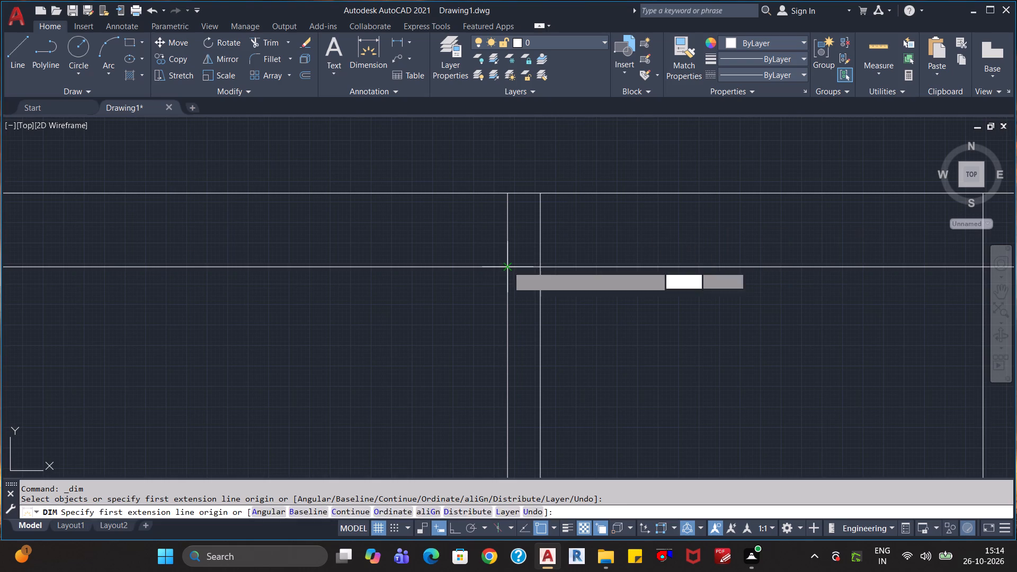
{"action": "left_click", "coordinate": [507, 266]}
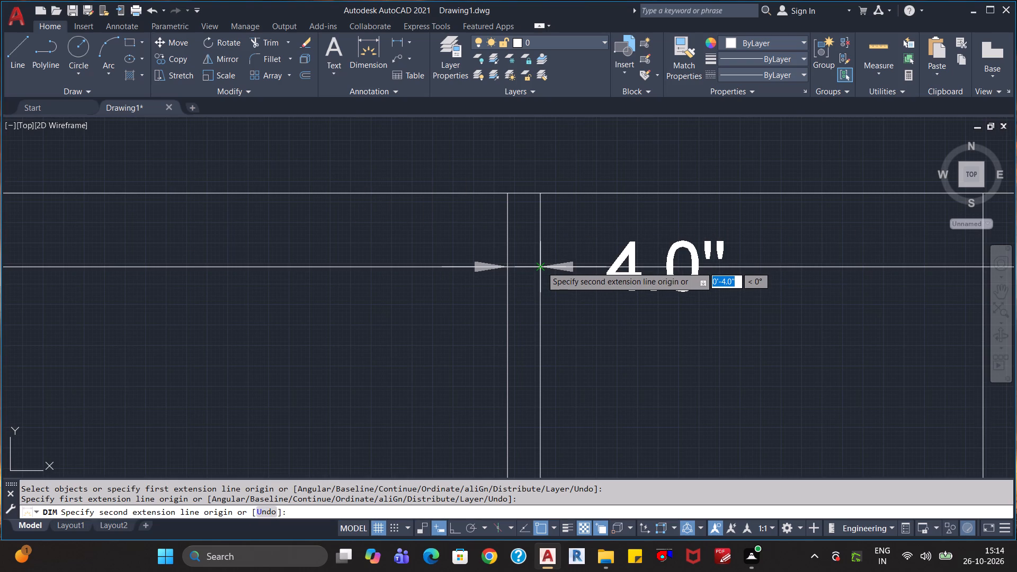
{"action": "key", "text": "Escape"}
{"action": "key", "text": "Escape"}
{"action": "key", "text": "Escape"}
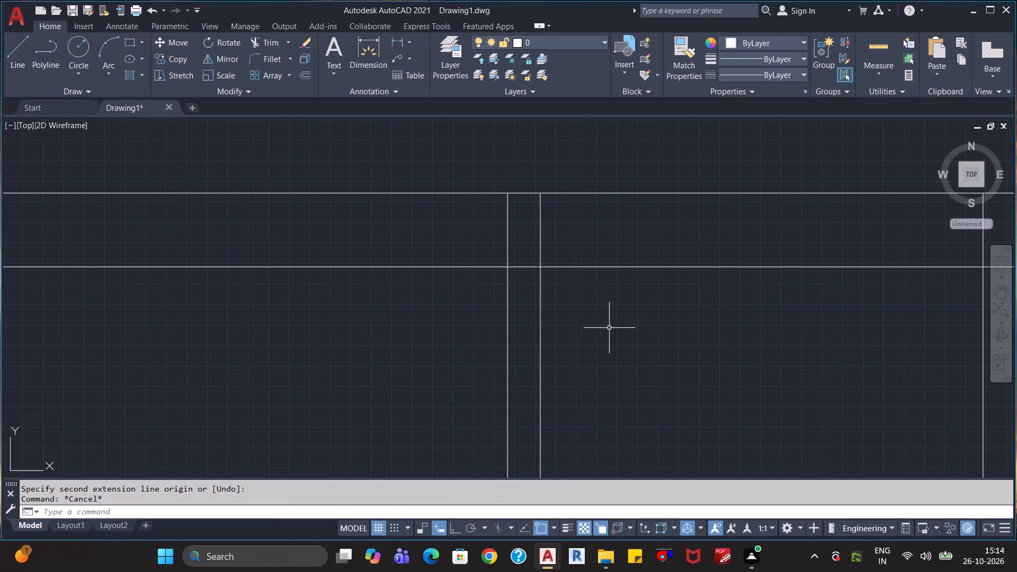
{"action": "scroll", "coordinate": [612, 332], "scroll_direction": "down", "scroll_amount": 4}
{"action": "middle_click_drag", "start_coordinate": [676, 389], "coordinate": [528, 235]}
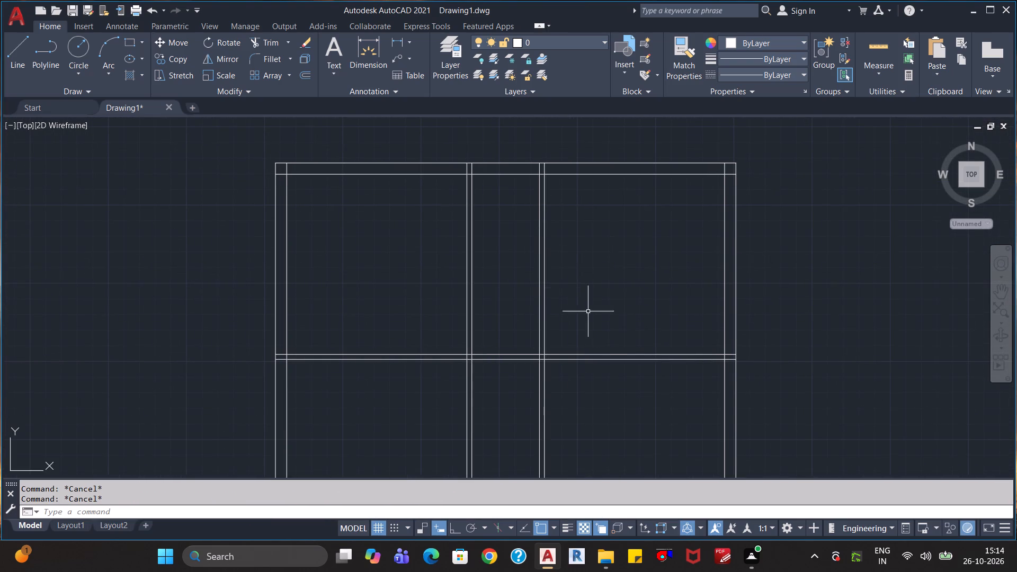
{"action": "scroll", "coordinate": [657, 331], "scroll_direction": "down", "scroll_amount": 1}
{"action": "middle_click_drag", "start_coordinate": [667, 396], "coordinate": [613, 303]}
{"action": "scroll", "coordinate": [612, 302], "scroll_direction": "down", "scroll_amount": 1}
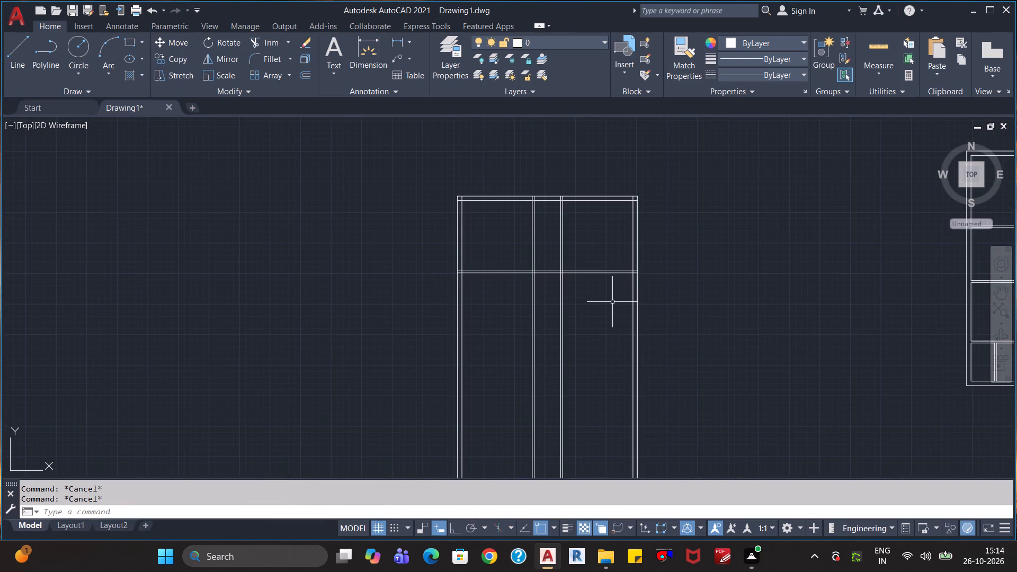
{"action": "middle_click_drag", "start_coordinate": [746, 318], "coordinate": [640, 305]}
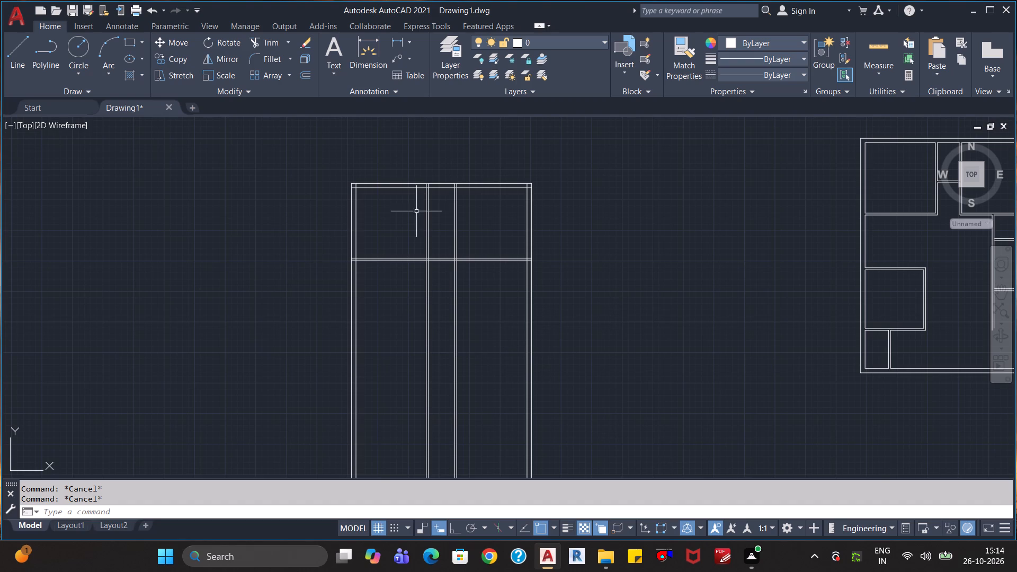
In the tall plan outline, offset the top wall's inner line 6'6" downward.
{"action": "key", "text": "o"}
{"action": "key", "text": "Return"}
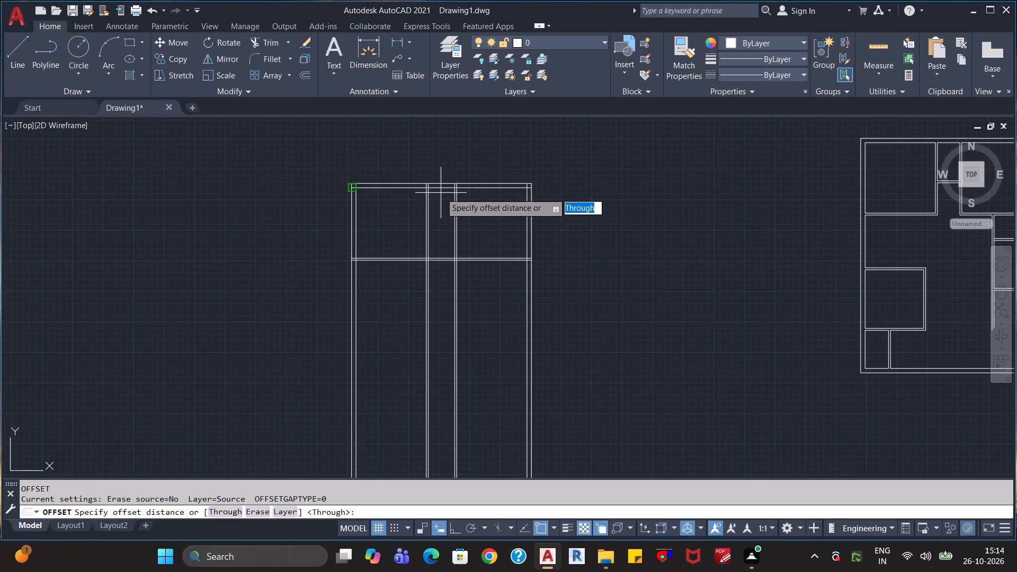
{"action": "type", "text": "6'6\""}
{"action": "key", "text": "Return"}
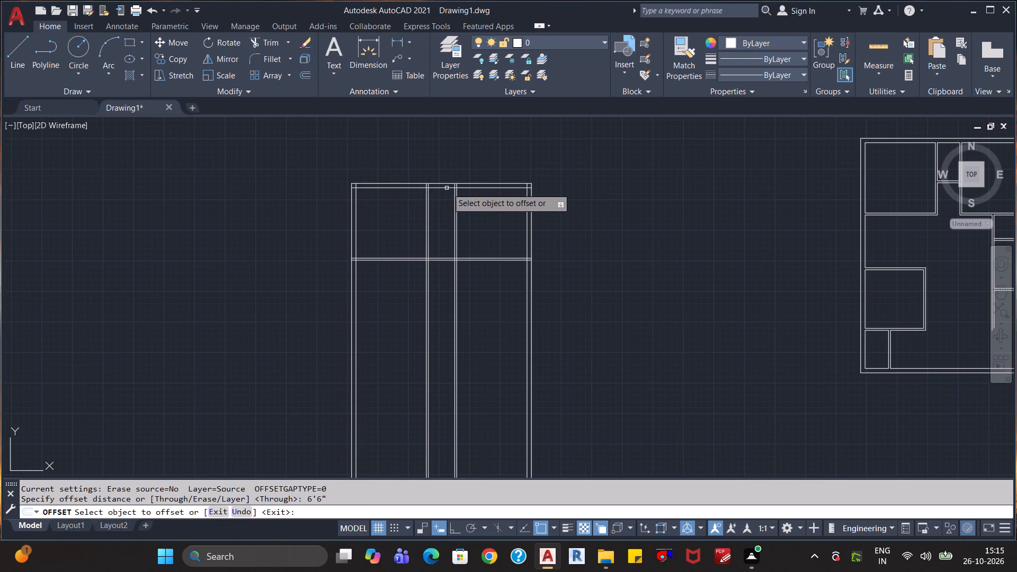
{"action": "left_click", "coordinate": [446, 189]}
{"action": "left_click", "coordinate": [438, 234]}
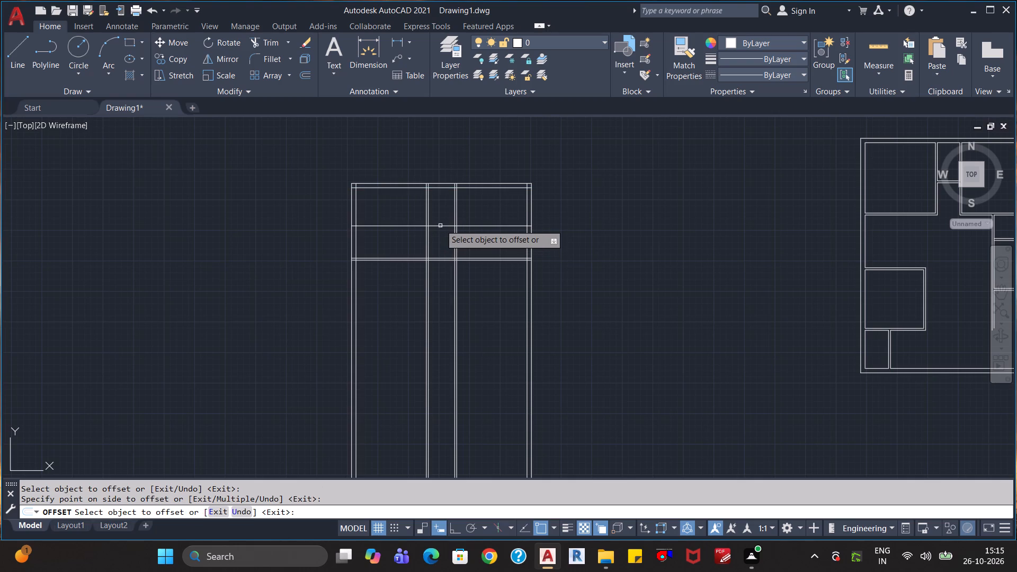
Offset the new horizontal line 4" downward to form the partition's second face.
{"action": "left_click", "coordinate": [440, 226]}
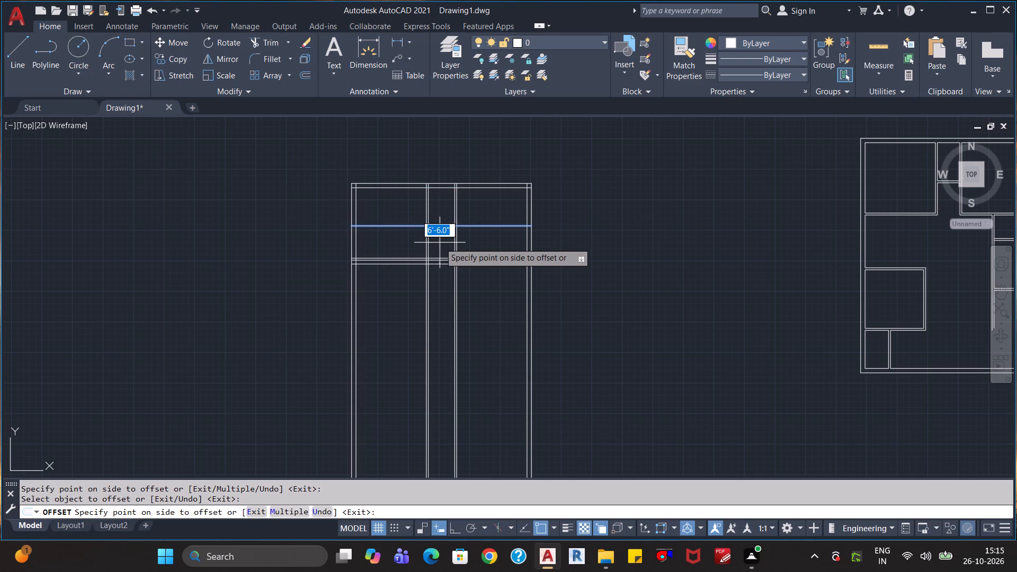
{"action": "type", "text": "4\""}
{"action": "key", "text": "Return"}
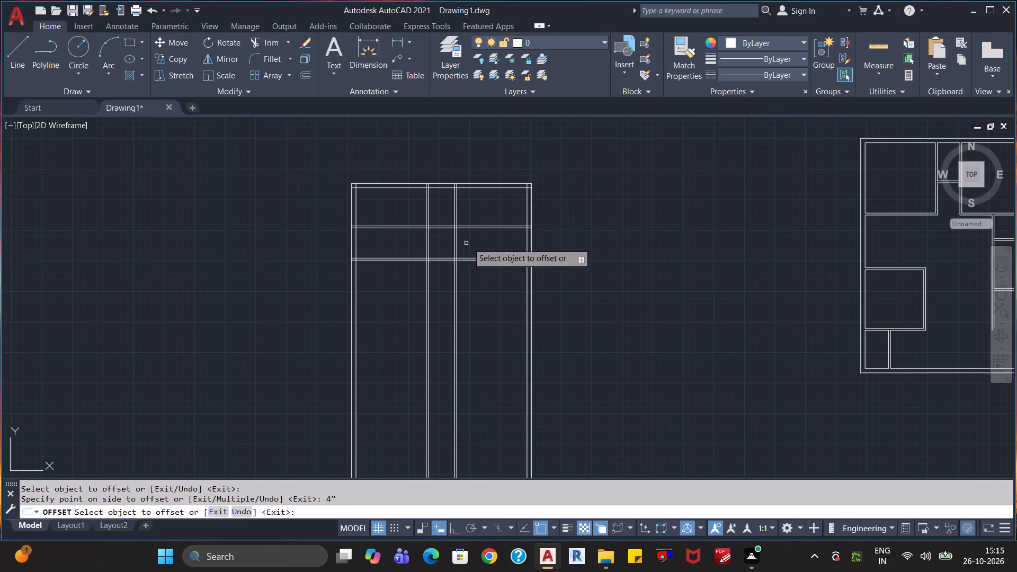
{"action": "key", "text": "Escape"}
{"action": "key", "text": "Escape"}
{"action": "key", "text": "Escape"}
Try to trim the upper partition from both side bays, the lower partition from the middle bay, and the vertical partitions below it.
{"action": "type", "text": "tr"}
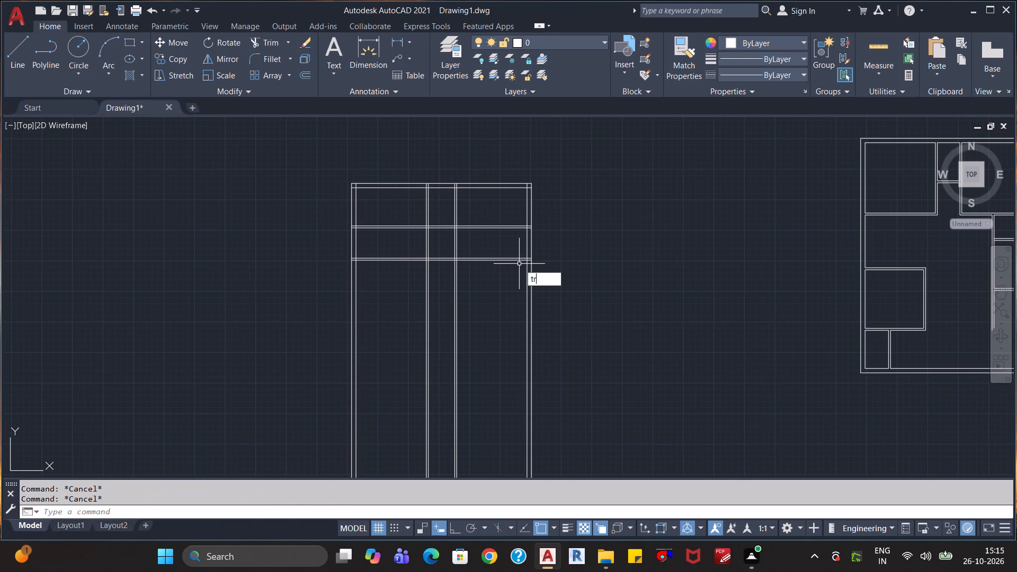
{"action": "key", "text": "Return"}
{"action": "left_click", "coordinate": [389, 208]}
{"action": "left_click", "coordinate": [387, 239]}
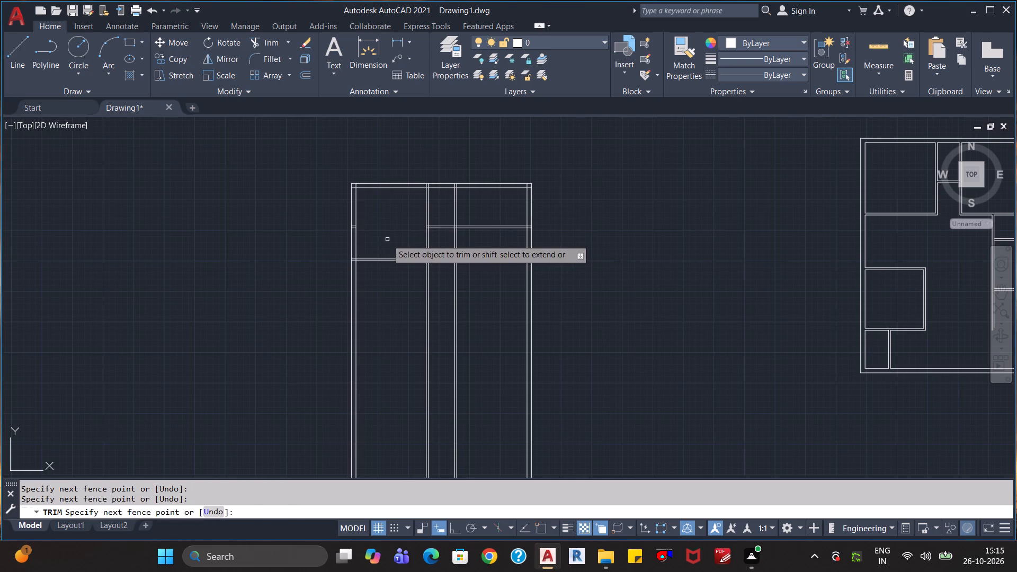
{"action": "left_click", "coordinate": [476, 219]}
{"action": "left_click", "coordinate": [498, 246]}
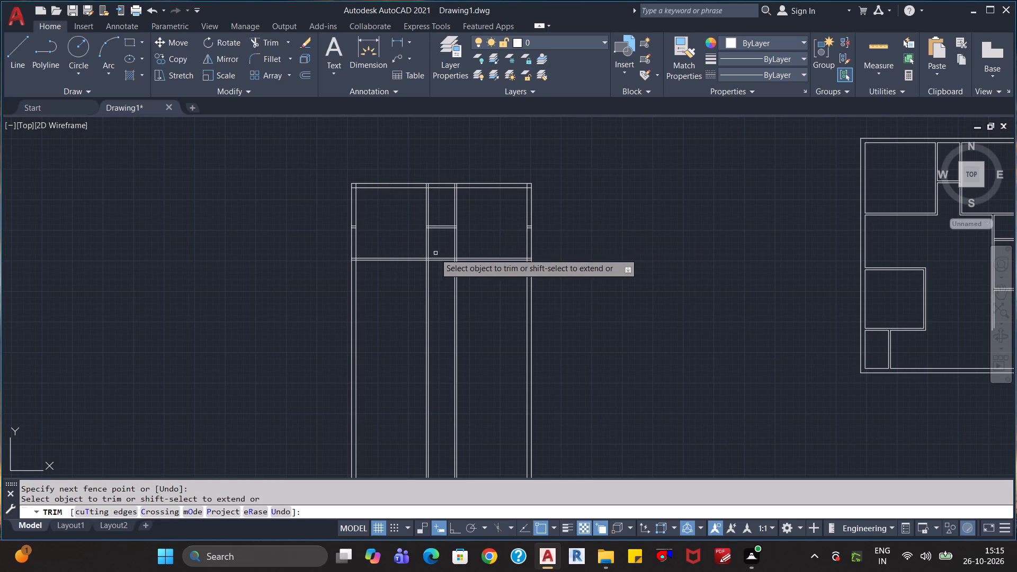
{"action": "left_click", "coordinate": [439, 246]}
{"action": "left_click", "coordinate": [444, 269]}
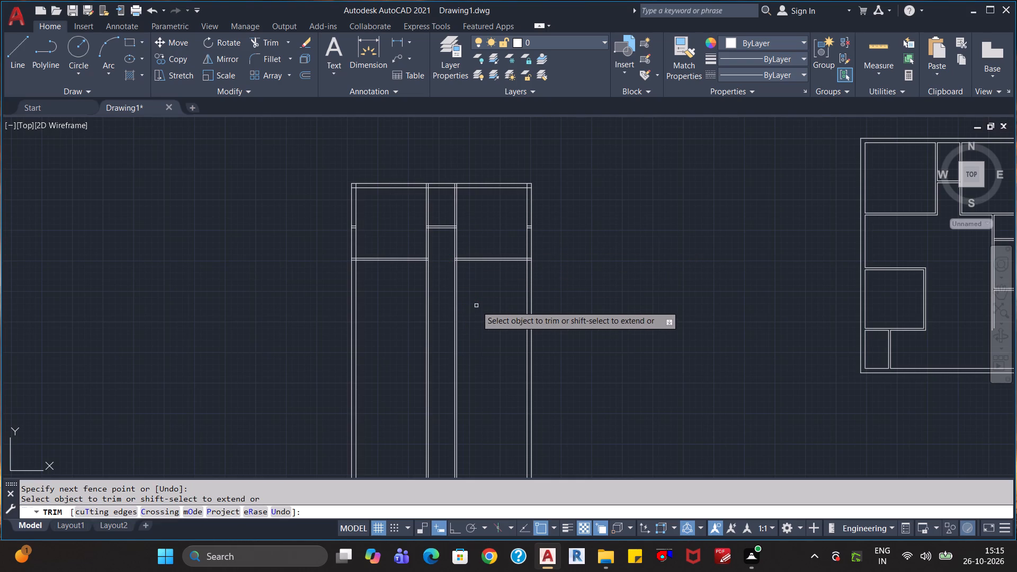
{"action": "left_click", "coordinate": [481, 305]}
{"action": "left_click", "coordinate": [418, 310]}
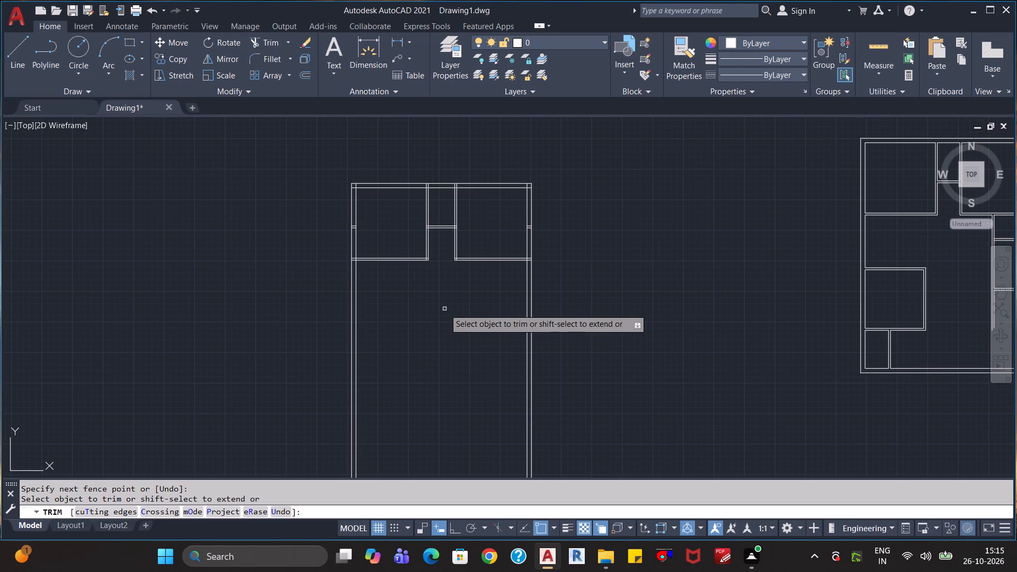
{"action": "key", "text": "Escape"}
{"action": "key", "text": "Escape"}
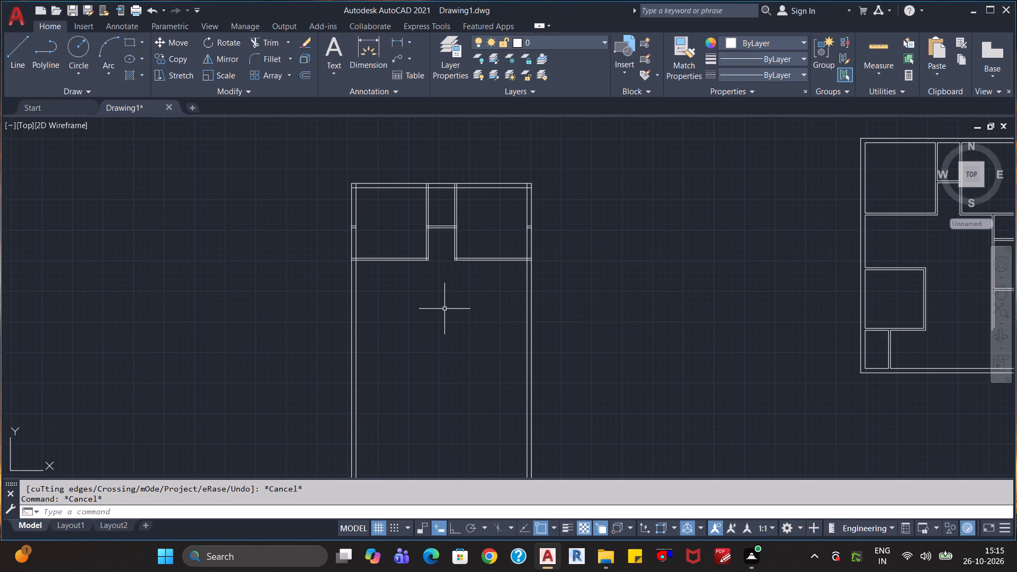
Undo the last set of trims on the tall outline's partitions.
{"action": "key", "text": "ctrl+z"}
Trim the upper horizontal partition out of both side bays and remove the vertical partitions below the lower horizontal partition.
{"action": "type", "text": "tr"}
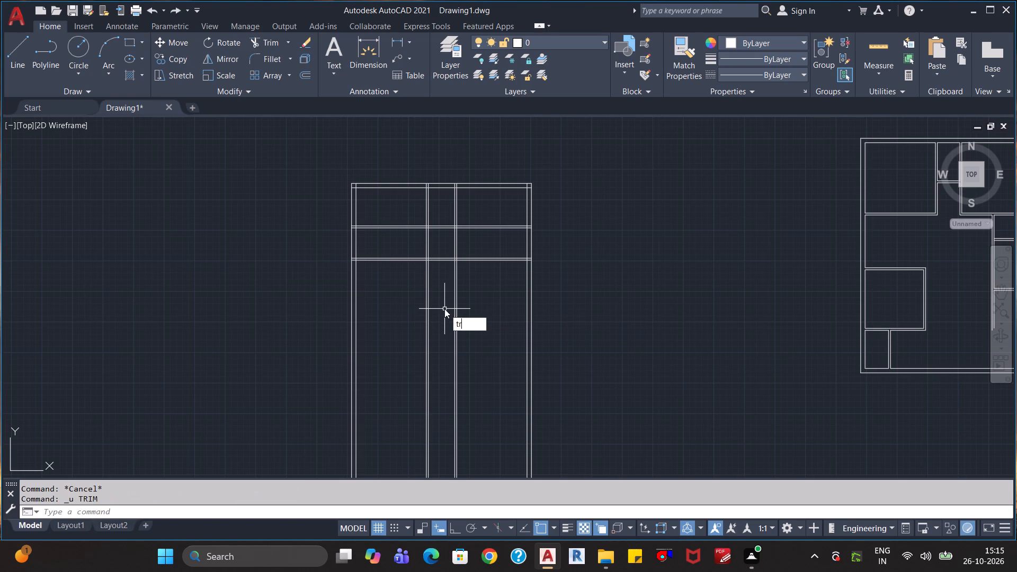
{"action": "key", "text": "Return"}
{"action": "left_click", "coordinate": [411, 240]}
{"action": "left_click", "coordinate": [404, 224]}
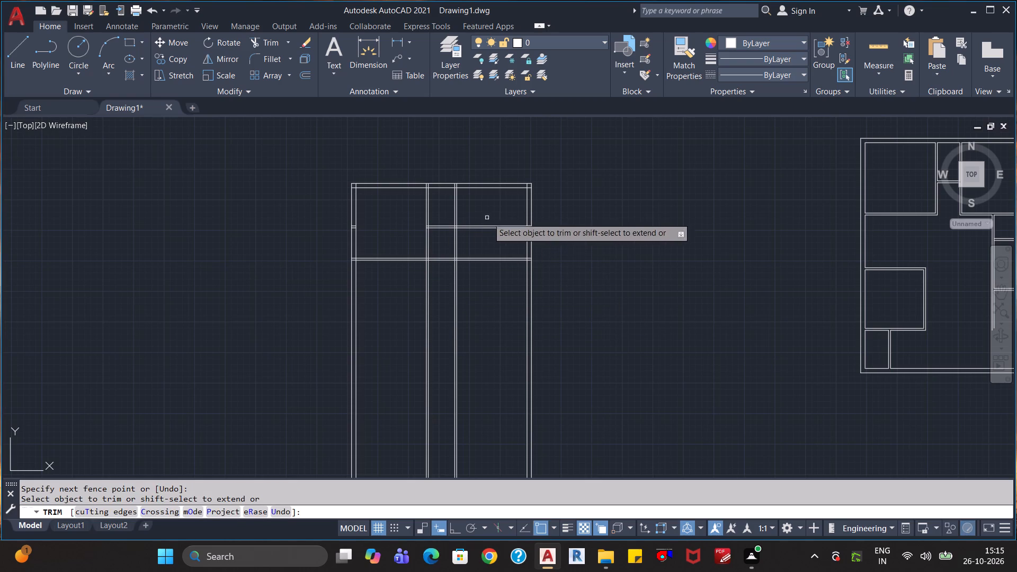
{"action": "left_click", "coordinate": [494, 216]}
{"action": "left_click", "coordinate": [485, 239]}
{"action": "left_click", "coordinate": [493, 299]}
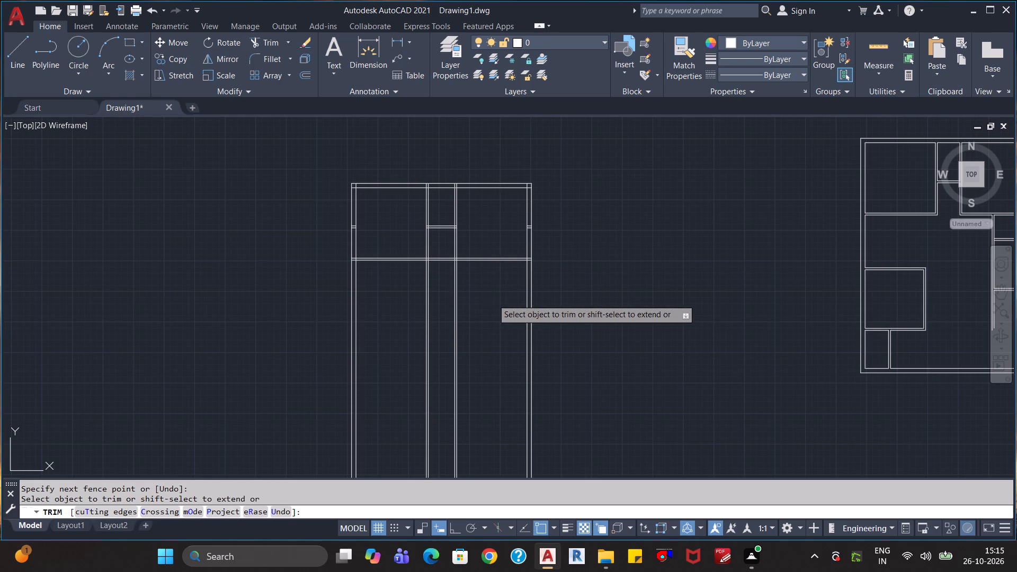
{"action": "left_click", "coordinate": [415, 319]}
{"action": "key", "text": "Escape"}
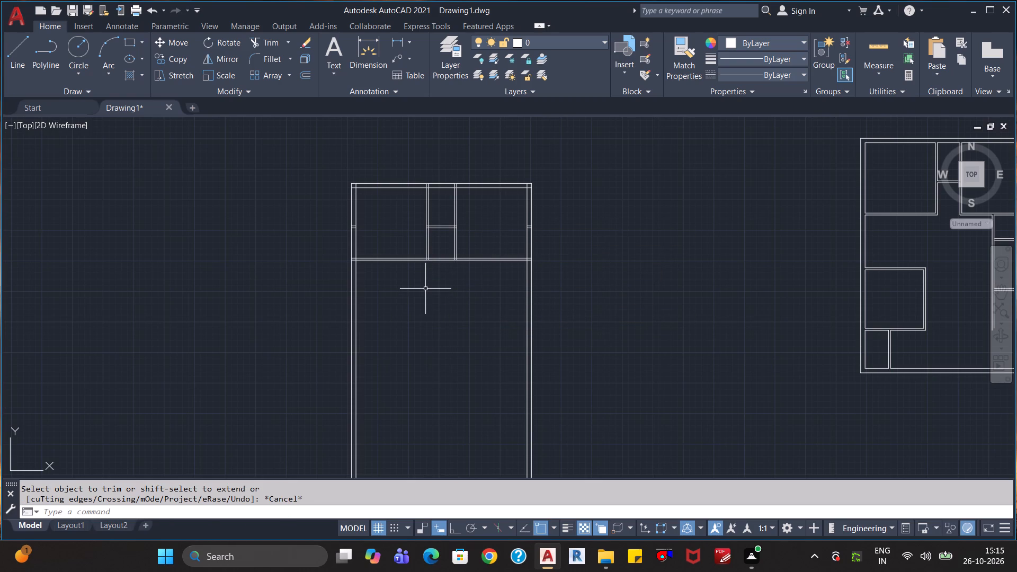
Offset the lower horizontal partition's bottom line 16'6" downward.
{"action": "key", "text": "o"}
{"action": "key", "text": "Return"}
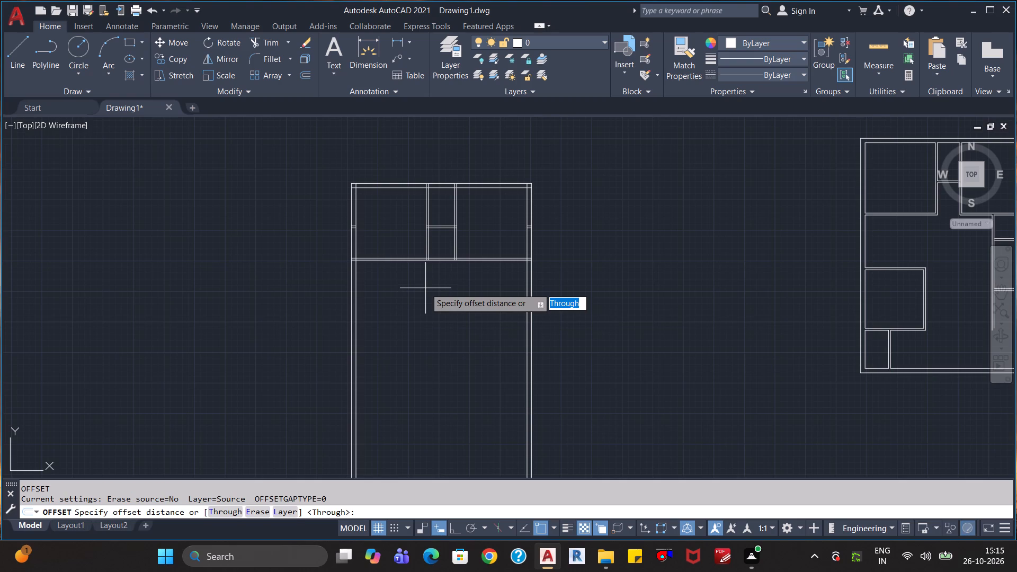
{"action": "type", "text": "16"}
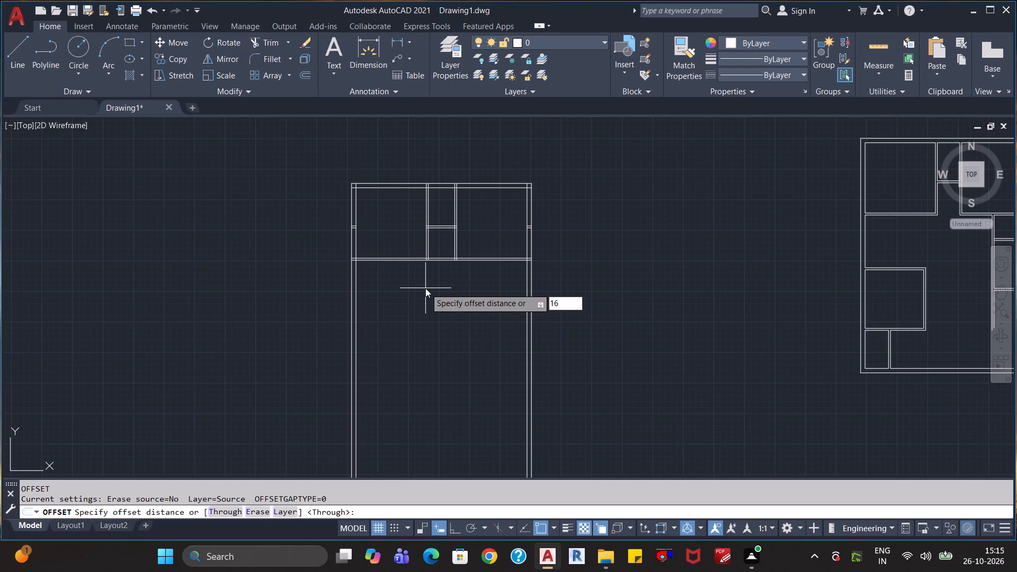
{"action": "key", "text": "apostrophe"}
{"action": "type", "text": "6\""}
{"action": "key", "text": "Return"}
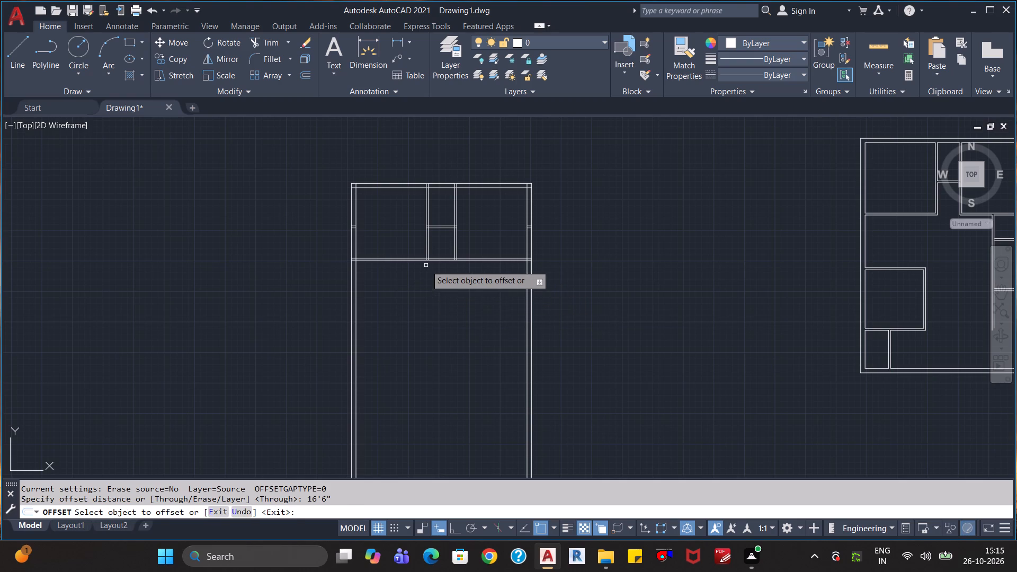
{"action": "left_click", "coordinate": [439, 261]}
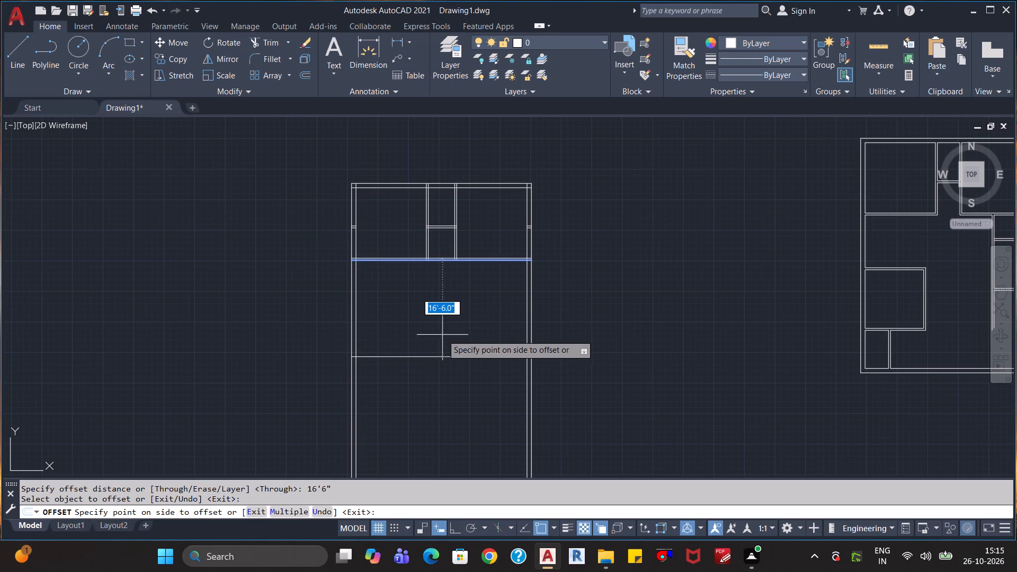
{"action": "left_click", "coordinate": [436, 366]}
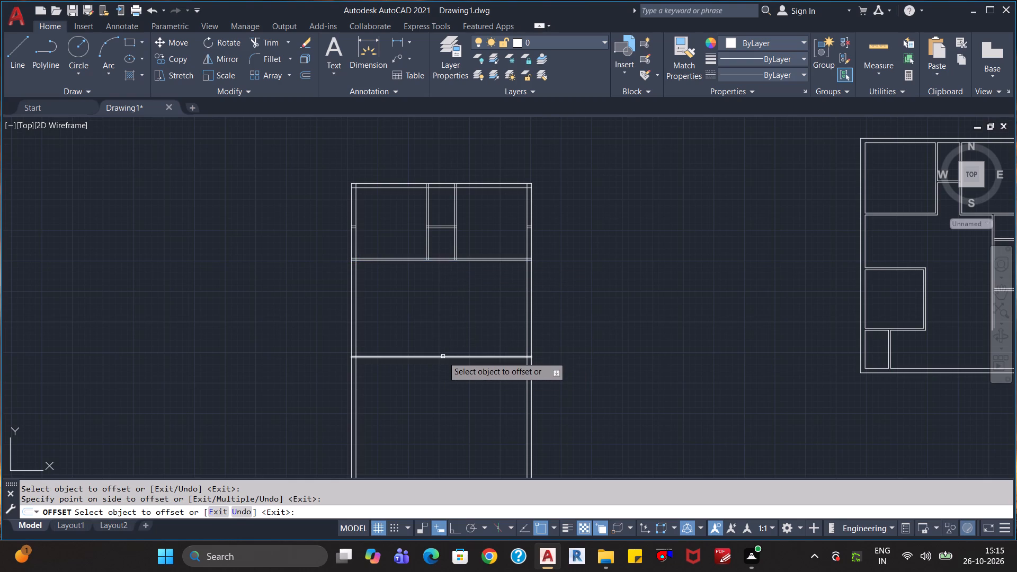
Offset the new horizontal line below the upper rooms 4" downward to form the partition.
{"action": "left_click", "coordinate": [443, 356]}
{"action": "type", "text": "4\""}
{"action": "key", "text": "Return"}
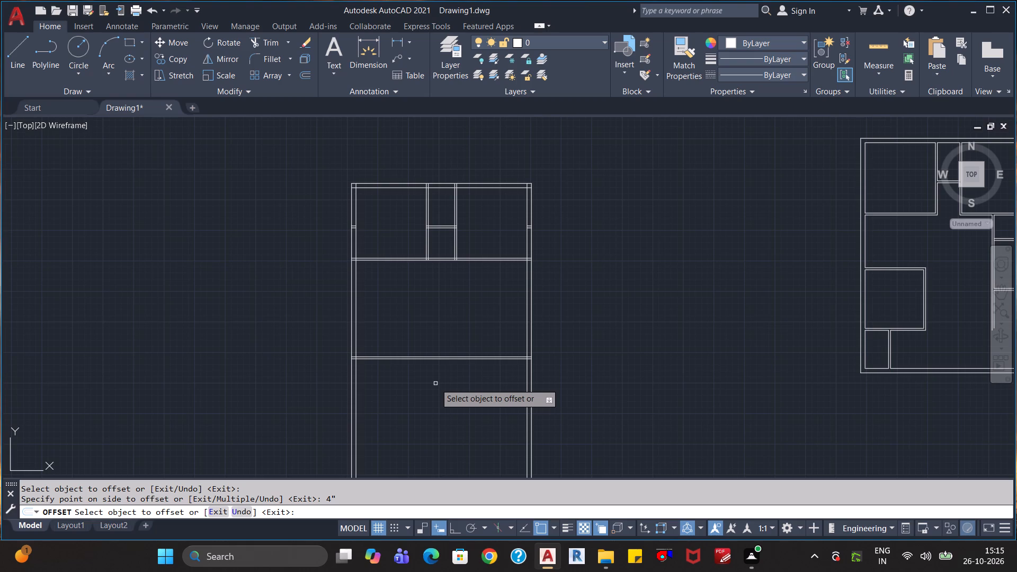
{"action": "key", "text": "Escape"}
{"action": "key", "text": "Escape"}
{"action": "key", "text": "Escape"}
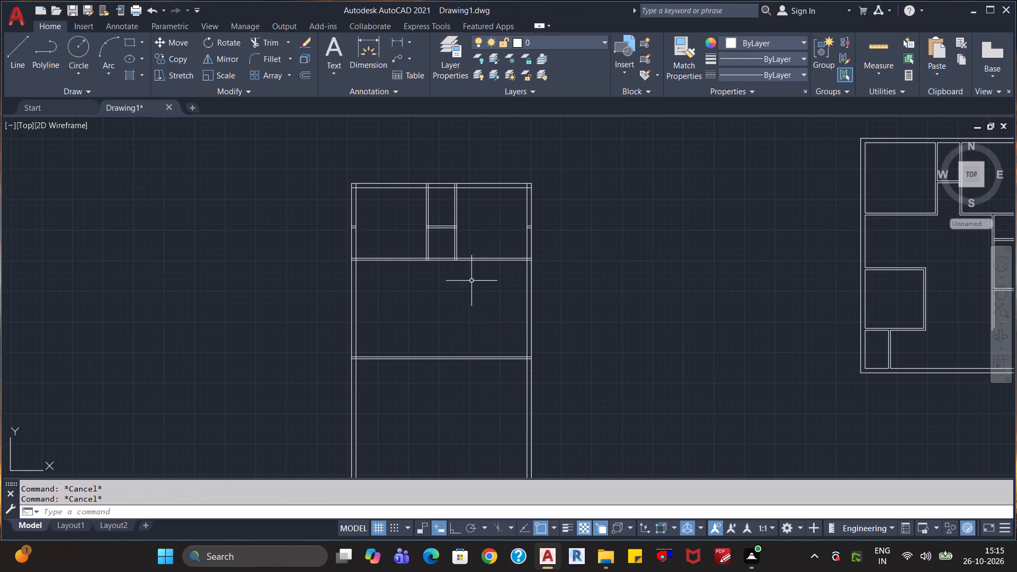
Trim the horizontal partition across the bottom of the middle bay to open it between the two upper side rooms.
{"action": "scroll", "coordinate": [537, 243], "scroll_direction": "up", "scroll_amount": 3}
{"action": "scroll", "coordinate": [528, 242], "scroll_direction": "down", "scroll_amount": 2}
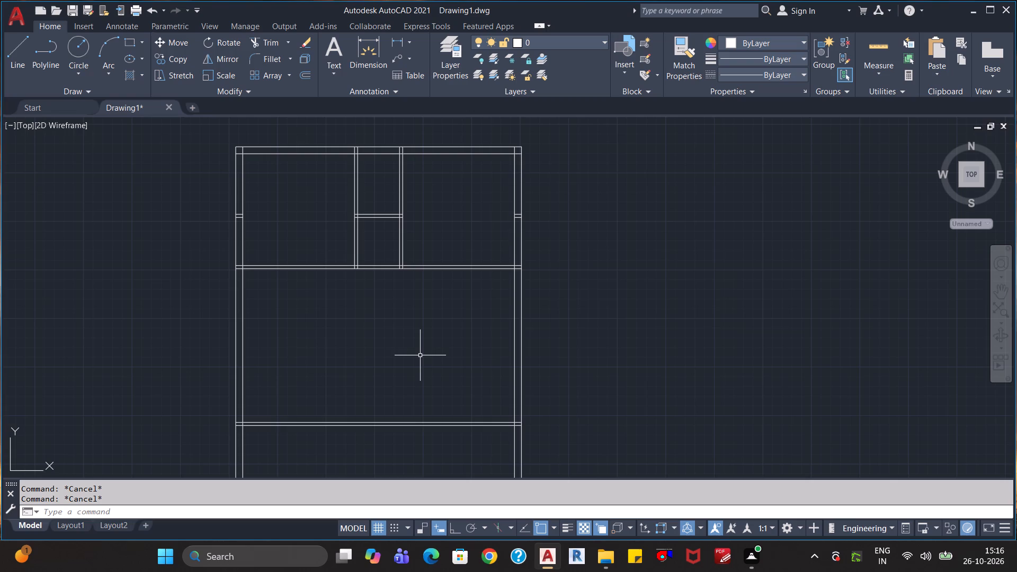
{"action": "type", "text": "tr"}
{"action": "key", "text": "Return"}
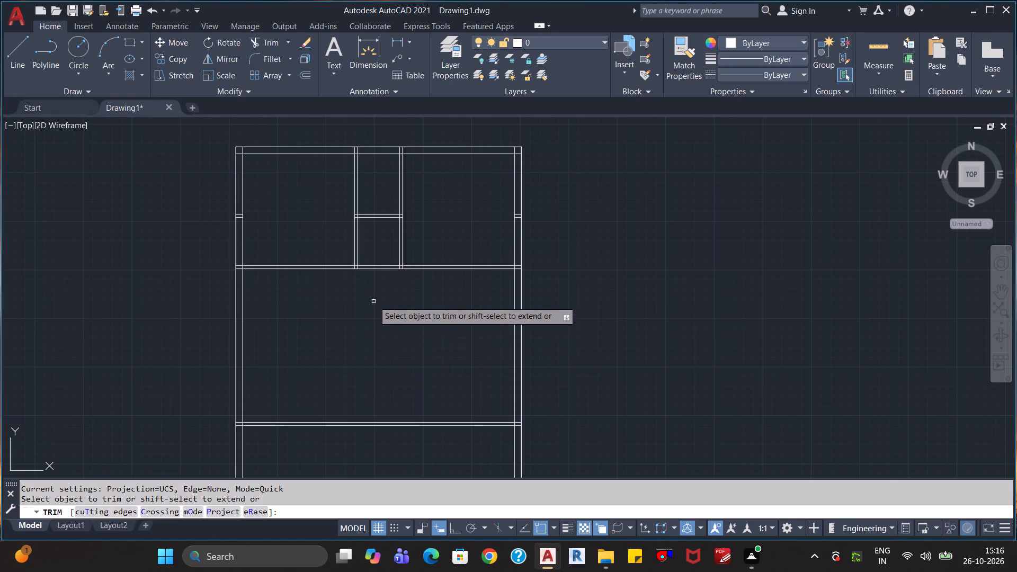
{"action": "left_click", "coordinate": [370, 295]}
{"action": "left_click", "coordinate": [371, 255]}
{"action": "key", "text": "Escape"}
{"action": "key", "text": "Escape"}
{"action": "key", "text": "Escape"}
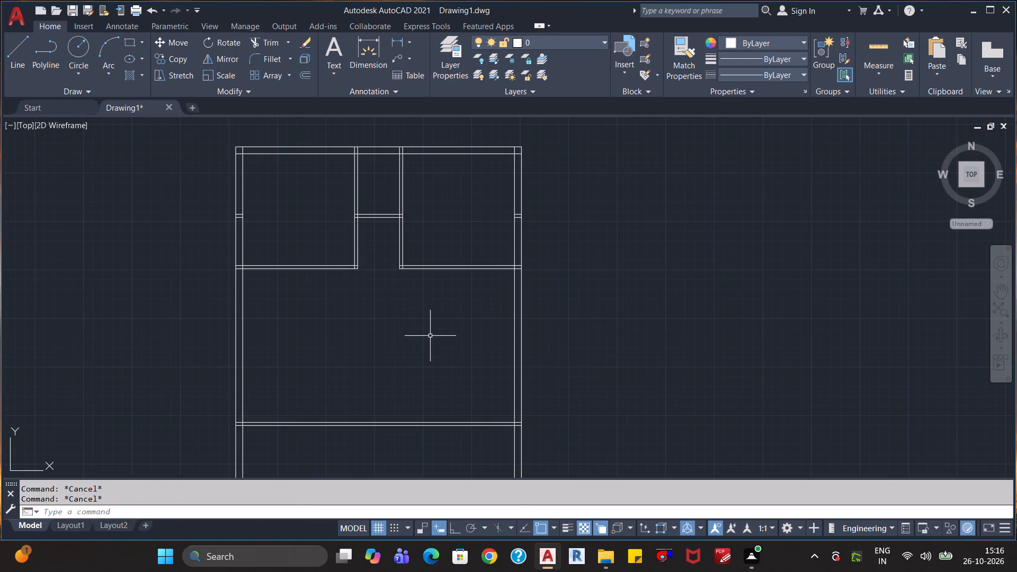
{"action": "key", "text": "Escape"}
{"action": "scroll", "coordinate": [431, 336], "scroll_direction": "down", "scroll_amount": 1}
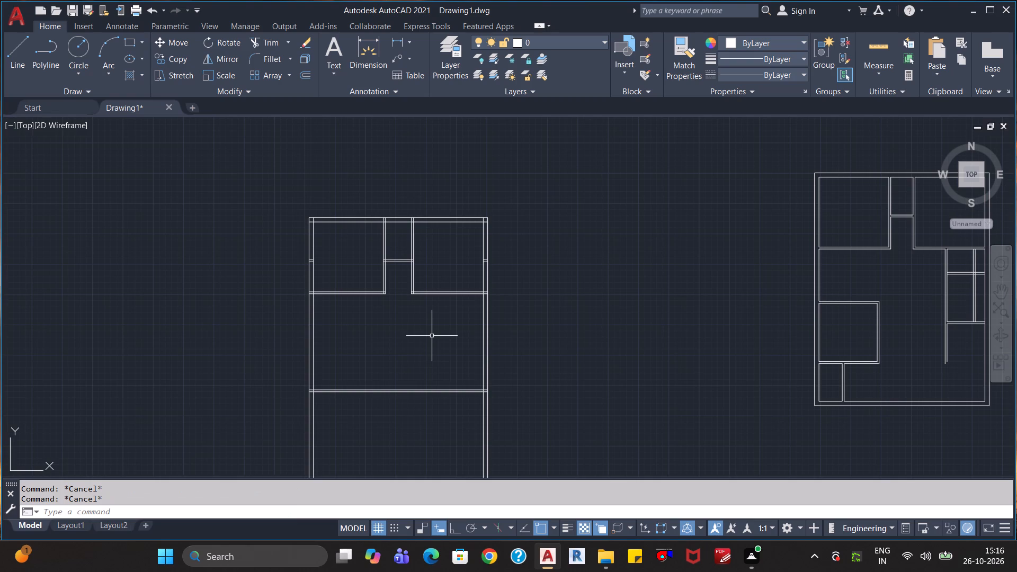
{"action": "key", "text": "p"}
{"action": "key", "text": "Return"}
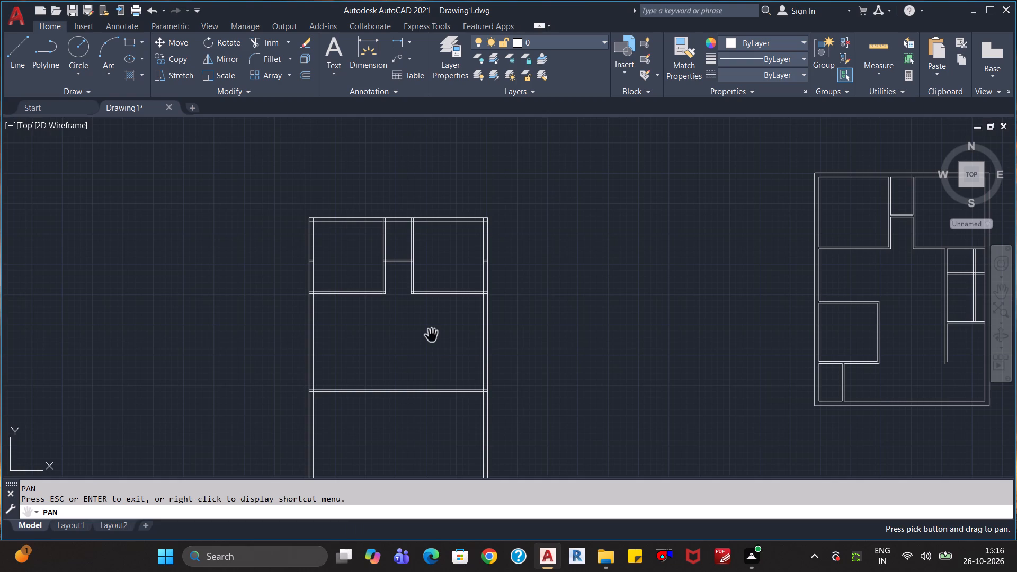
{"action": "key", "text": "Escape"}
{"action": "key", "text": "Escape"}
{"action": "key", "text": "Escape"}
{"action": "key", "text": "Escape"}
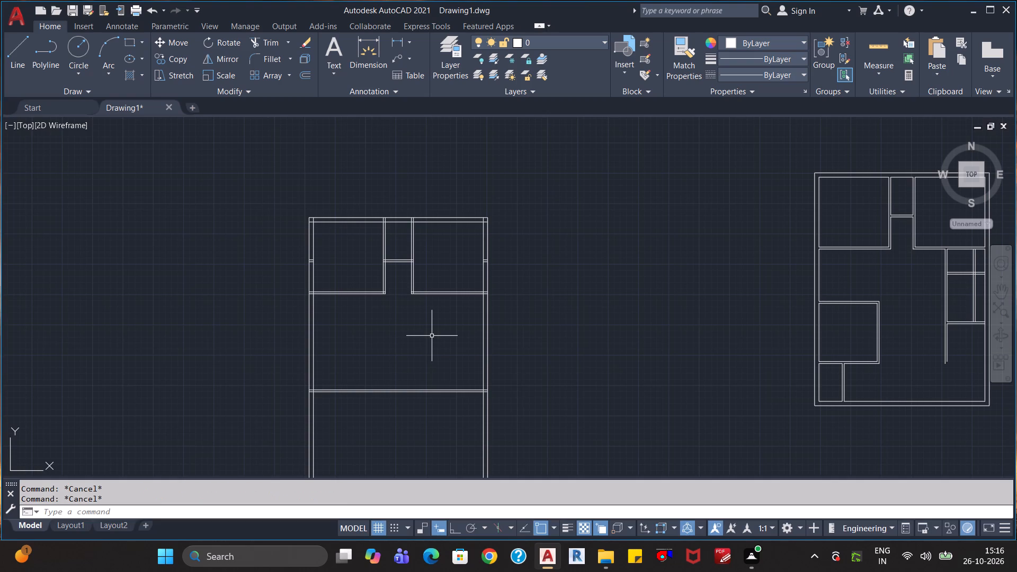
Offset the left exterior wall's inner line 16'6" to the right, into the plan.
{"action": "key", "text": "o"}
{"action": "key", "text": "Return"}
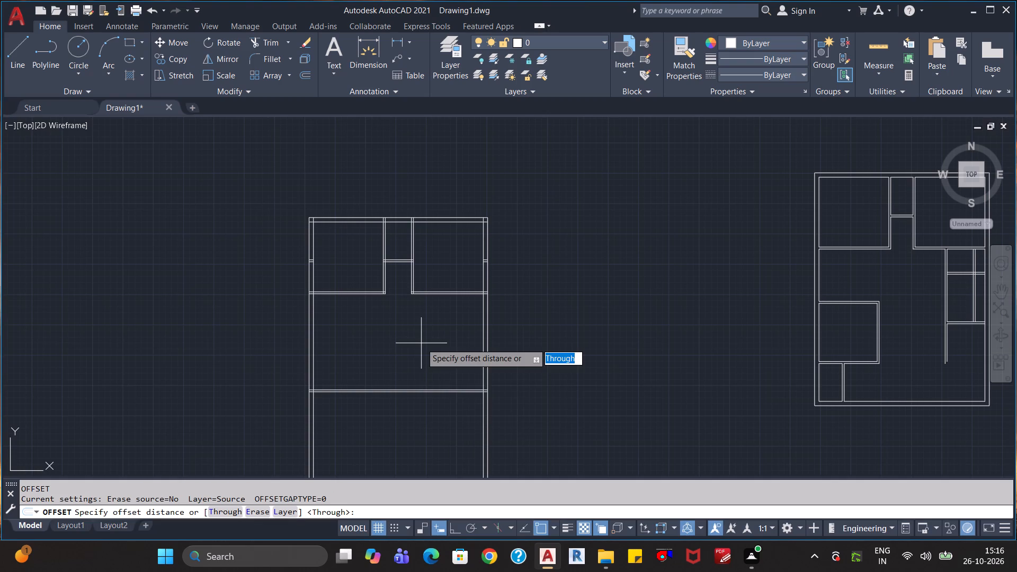
{"action": "type", "text": "16'6\""}
{"action": "key", "text": "Return"}
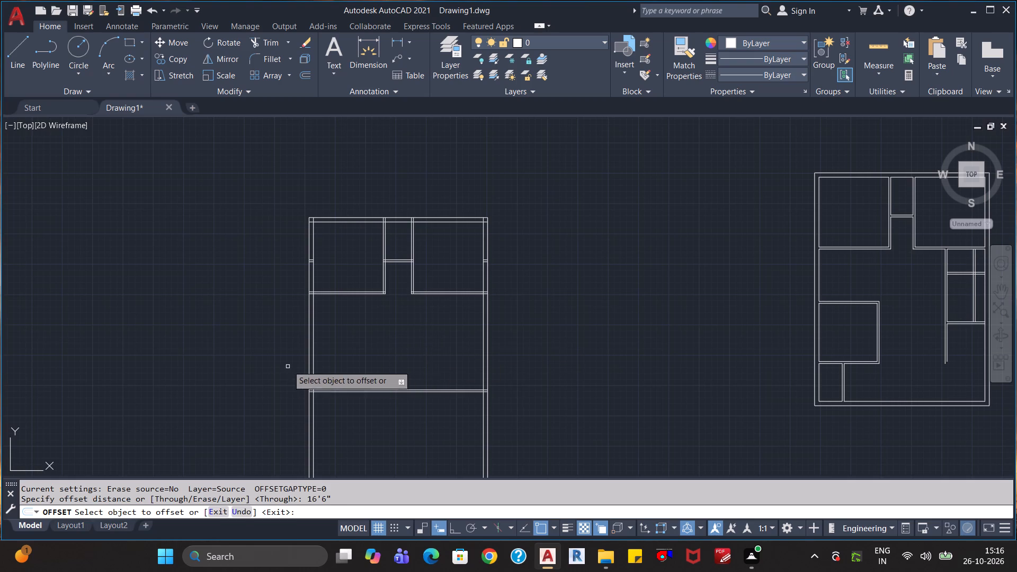
{"action": "left_click", "coordinate": [312, 340]}
{"action": "left_click", "coordinate": [417, 346]}
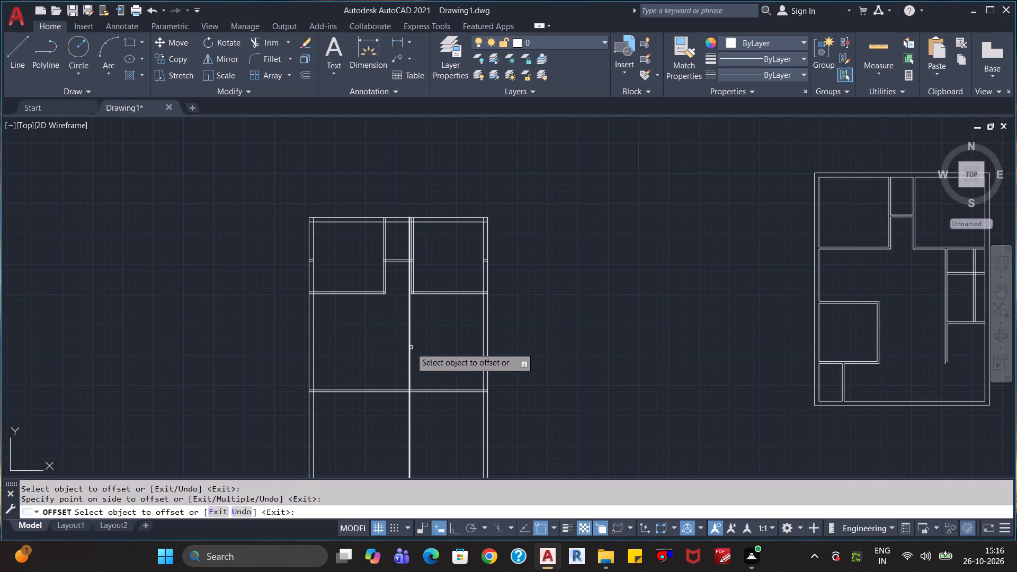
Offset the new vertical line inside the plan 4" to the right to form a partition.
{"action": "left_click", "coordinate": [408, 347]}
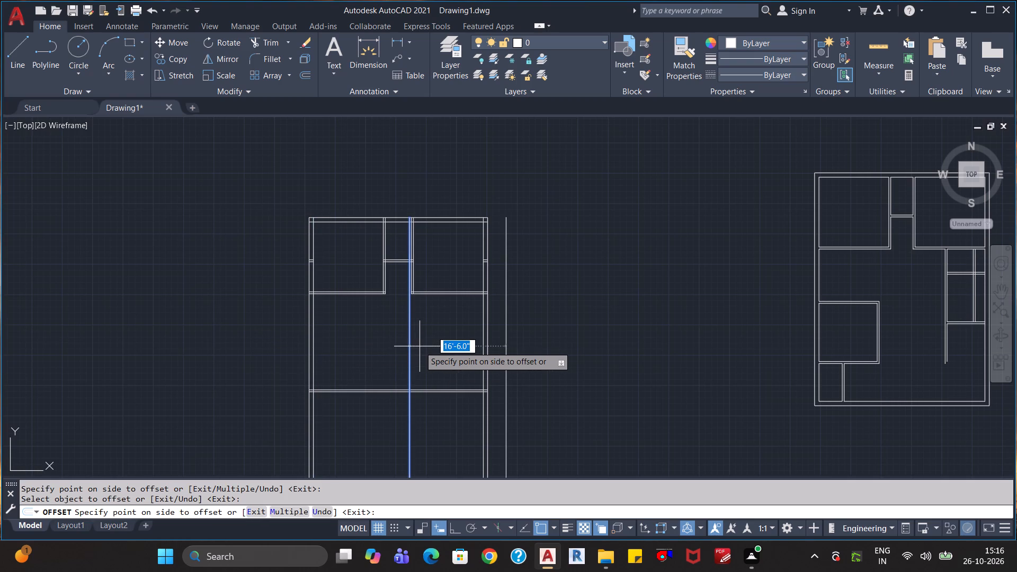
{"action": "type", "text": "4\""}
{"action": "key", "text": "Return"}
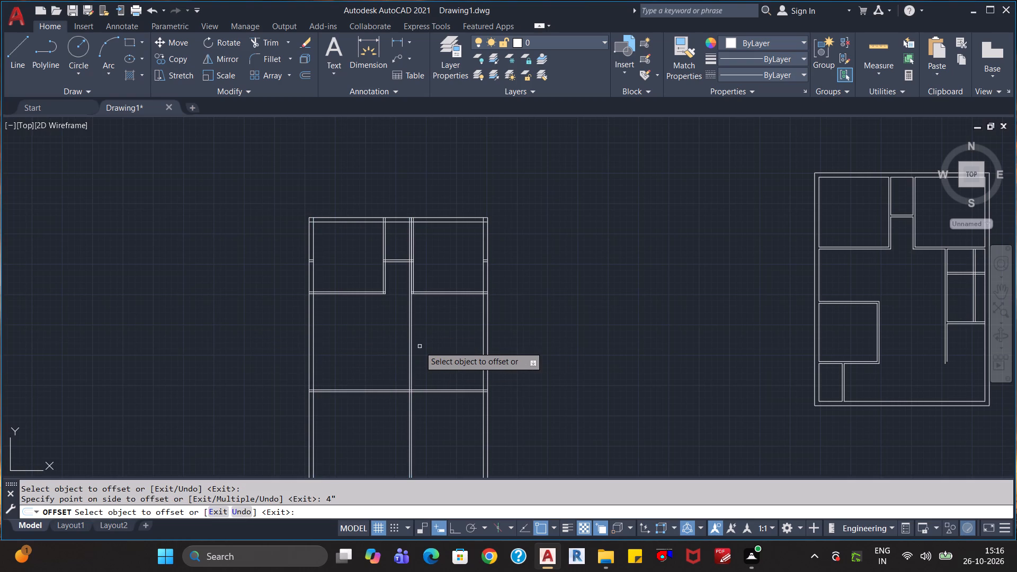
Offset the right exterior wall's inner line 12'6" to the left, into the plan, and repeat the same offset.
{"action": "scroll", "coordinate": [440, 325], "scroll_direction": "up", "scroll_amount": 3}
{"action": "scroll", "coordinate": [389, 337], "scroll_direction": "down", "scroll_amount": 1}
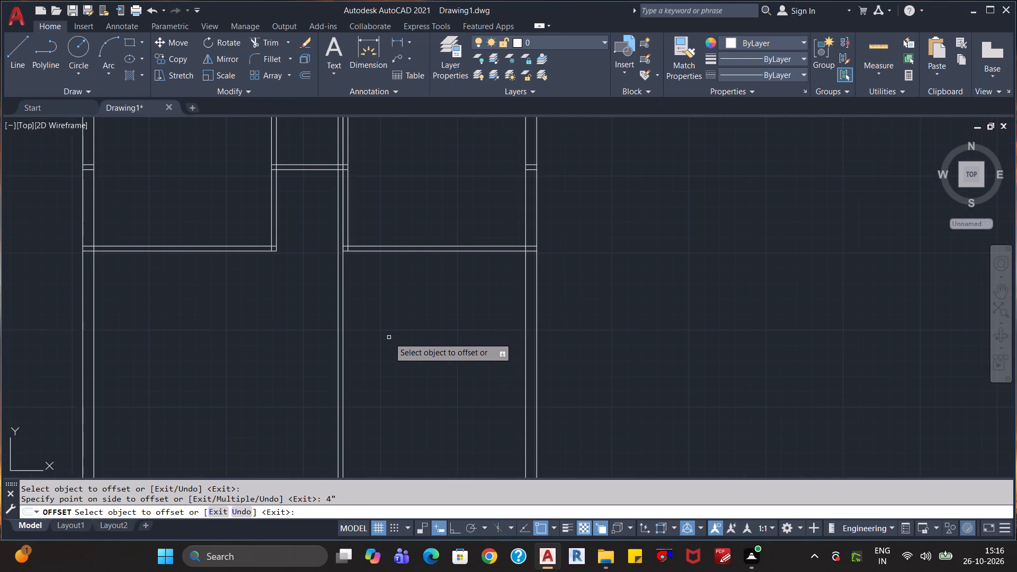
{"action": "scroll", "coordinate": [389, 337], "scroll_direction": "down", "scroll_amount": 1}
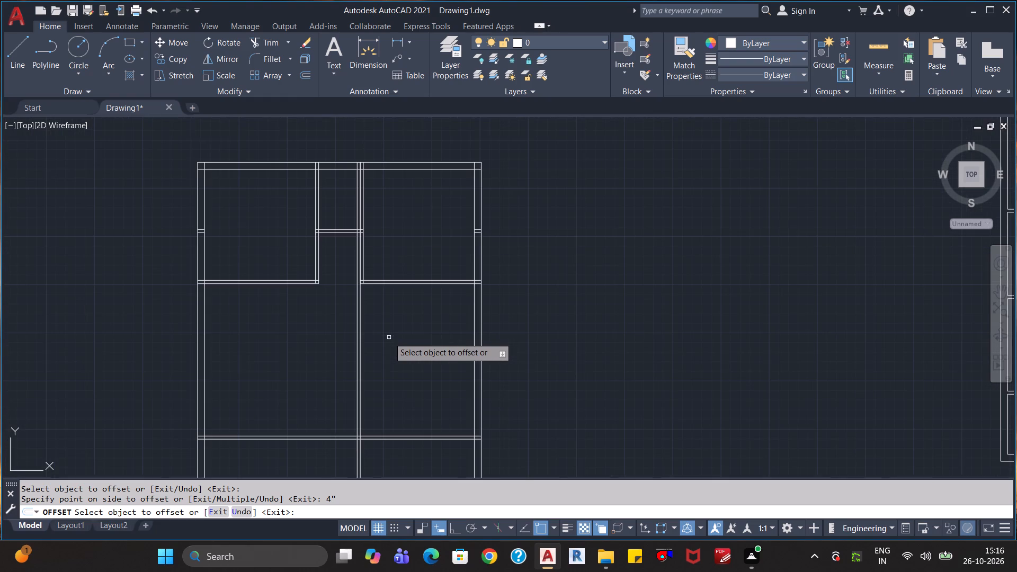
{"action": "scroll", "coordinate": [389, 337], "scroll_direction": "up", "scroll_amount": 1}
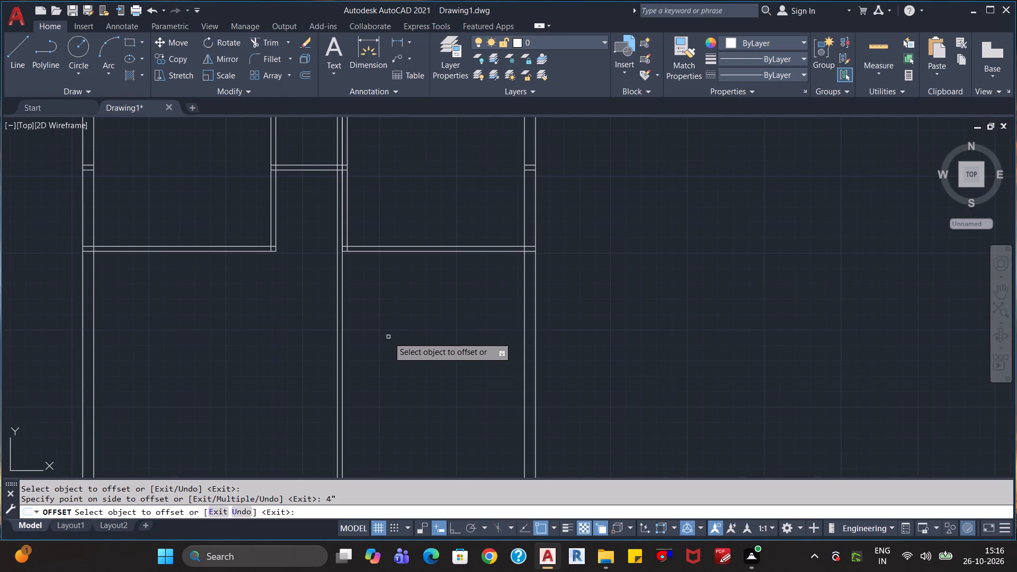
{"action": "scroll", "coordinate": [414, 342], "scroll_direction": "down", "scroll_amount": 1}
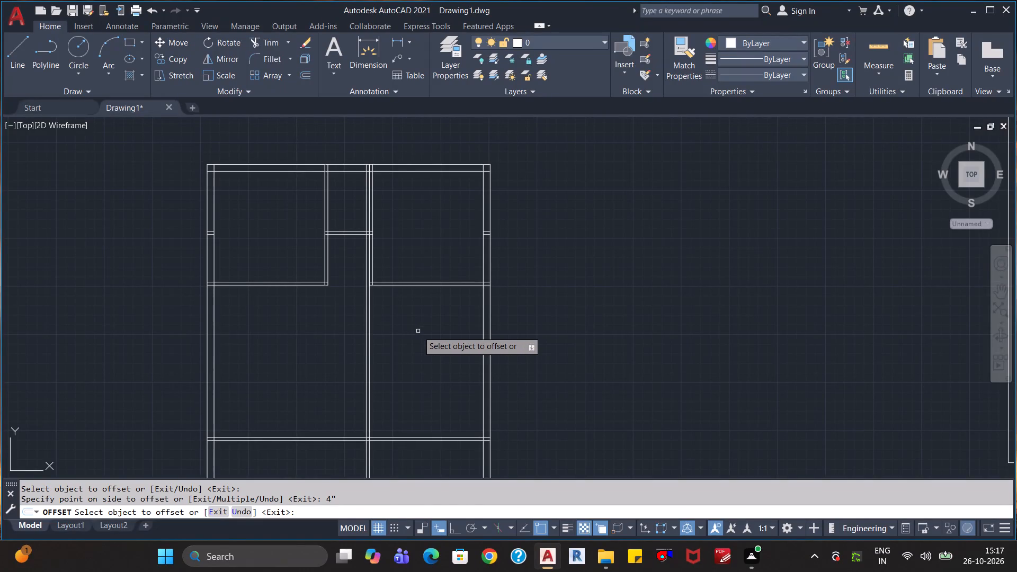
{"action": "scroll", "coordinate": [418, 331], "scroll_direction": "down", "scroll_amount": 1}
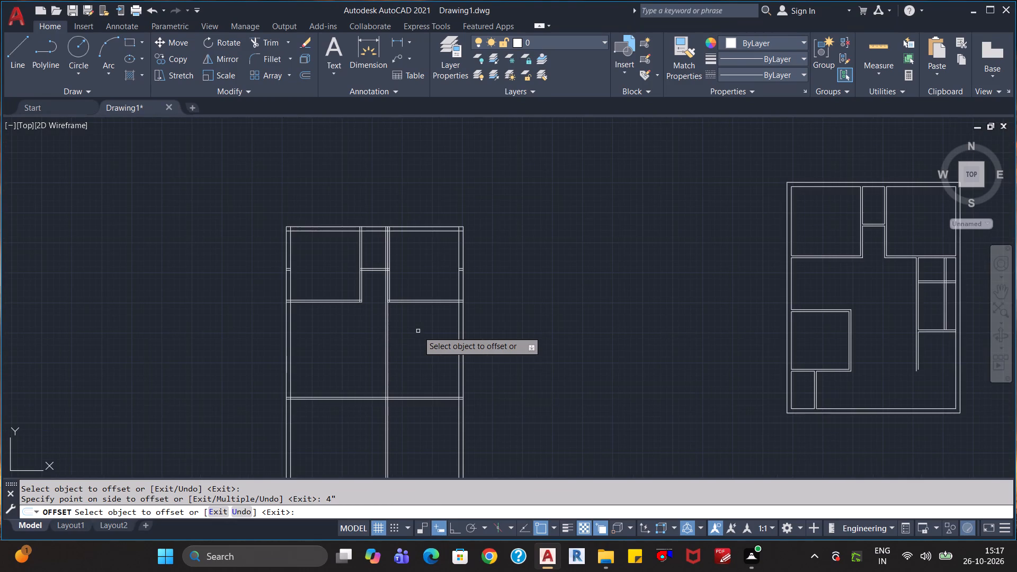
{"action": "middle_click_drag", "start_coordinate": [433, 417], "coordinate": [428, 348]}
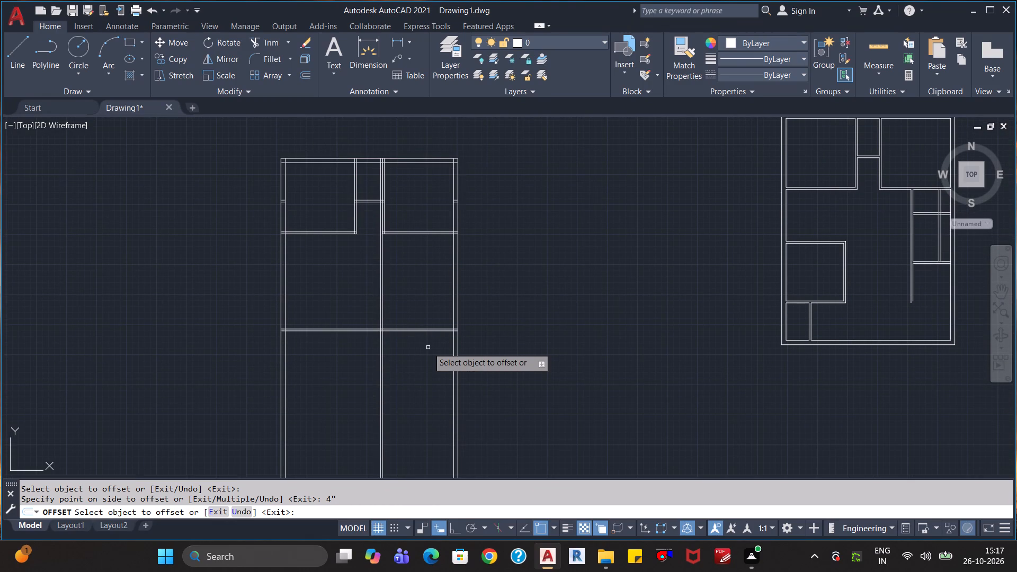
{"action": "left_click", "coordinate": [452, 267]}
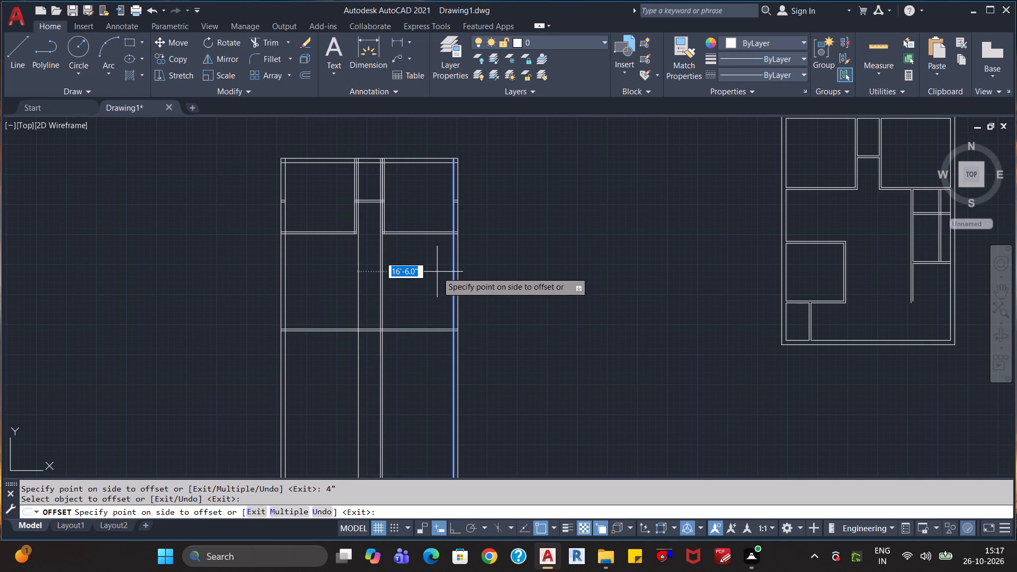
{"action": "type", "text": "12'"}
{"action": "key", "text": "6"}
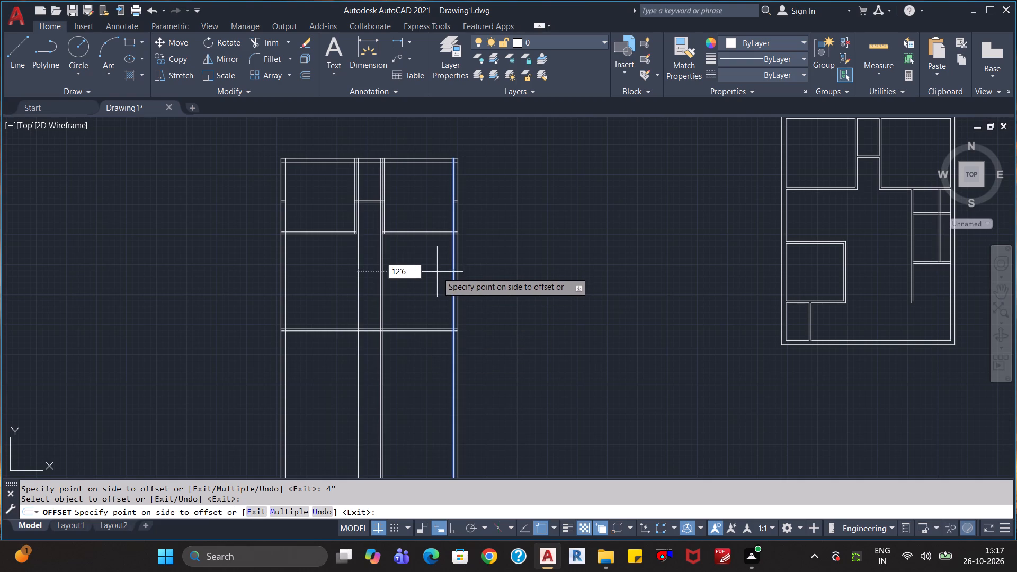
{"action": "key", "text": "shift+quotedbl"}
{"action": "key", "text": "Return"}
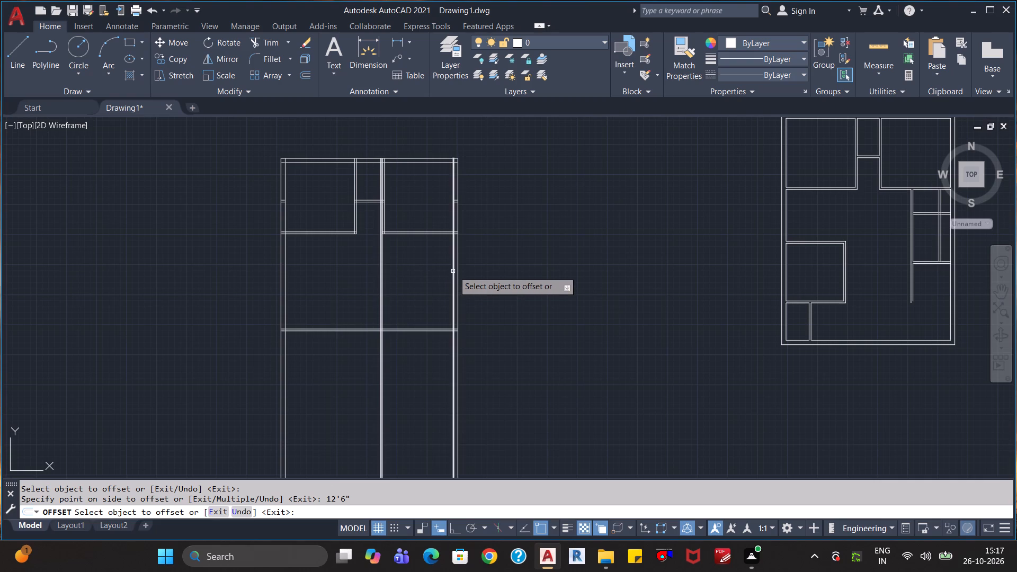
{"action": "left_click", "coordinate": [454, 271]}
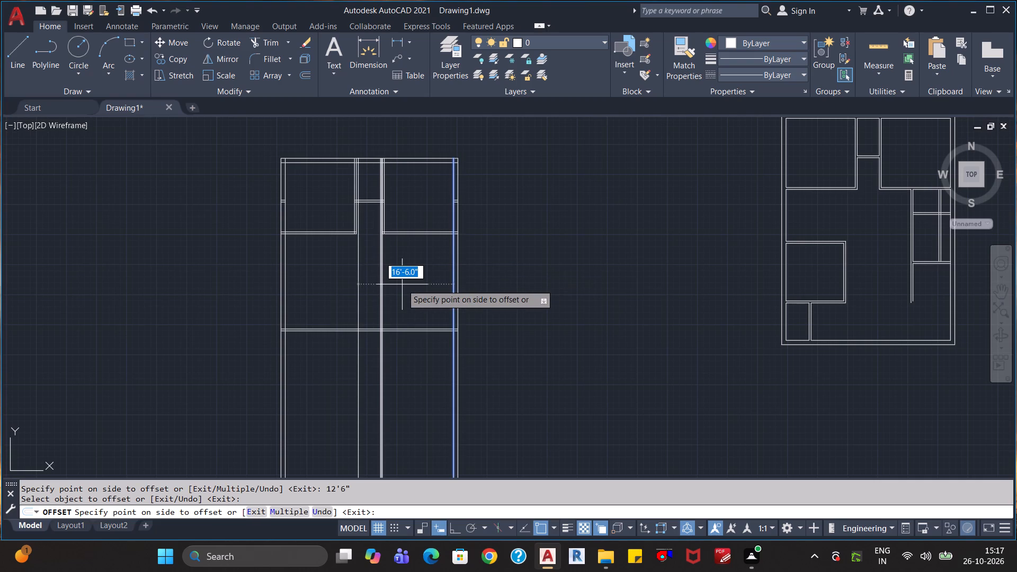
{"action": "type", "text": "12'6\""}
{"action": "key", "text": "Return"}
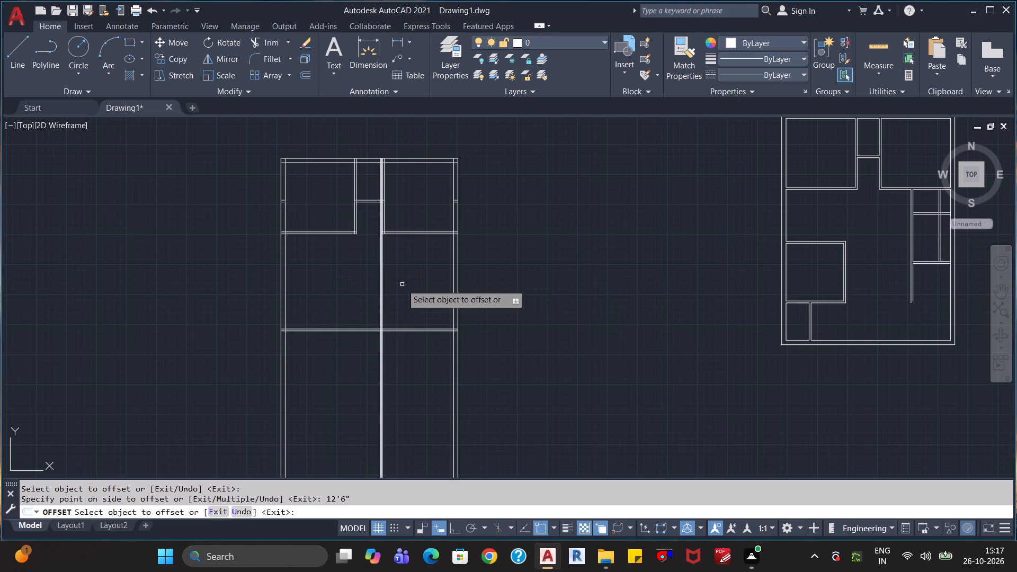
Erase the closely spaced offset vertical lines running through the large room below the upper rooms.
{"action": "scroll", "coordinate": [402, 284], "scroll_direction": "up", "scroll_amount": 4}
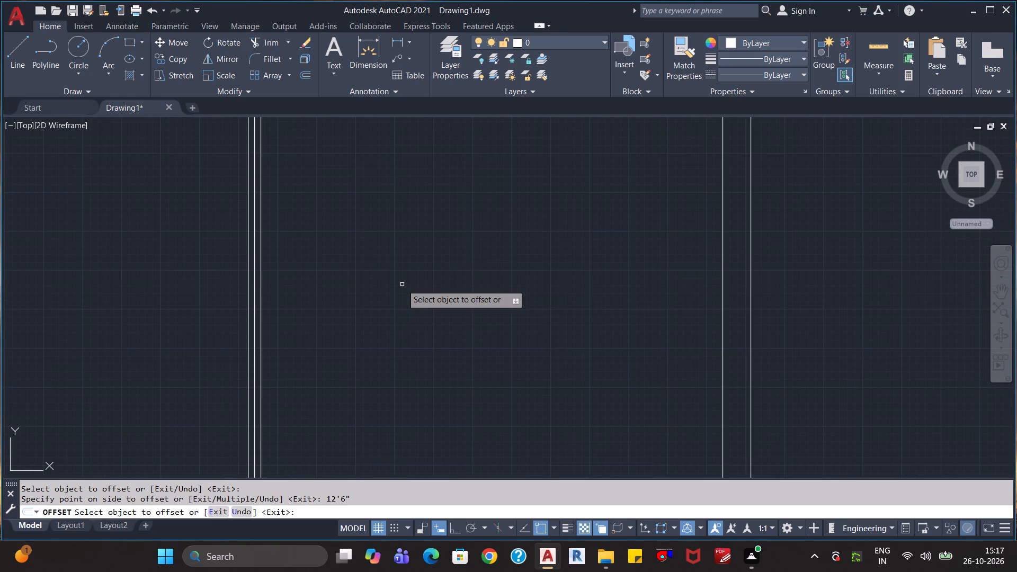
{"action": "scroll", "coordinate": [402, 284], "scroll_direction": "down", "scroll_amount": 2}
{"action": "key", "text": "Escape"}
{"action": "key", "text": "Escape"}
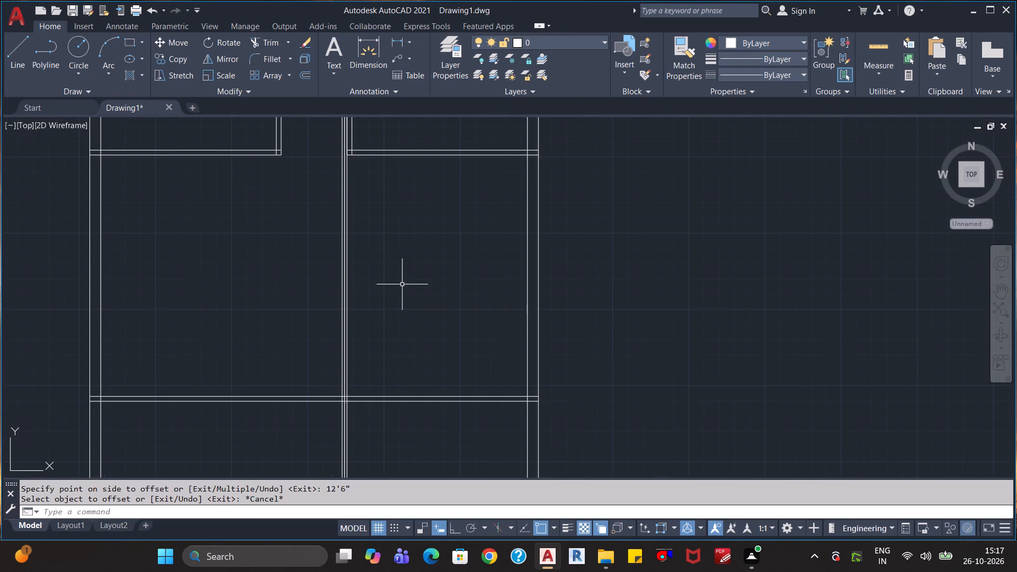
{"action": "key", "text": "Escape"}
{"action": "left_click", "coordinate": [410, 283]}
{"action": "left_click", "coordinate": [317, 313]}
{"action": "key", "text": "Delete"}
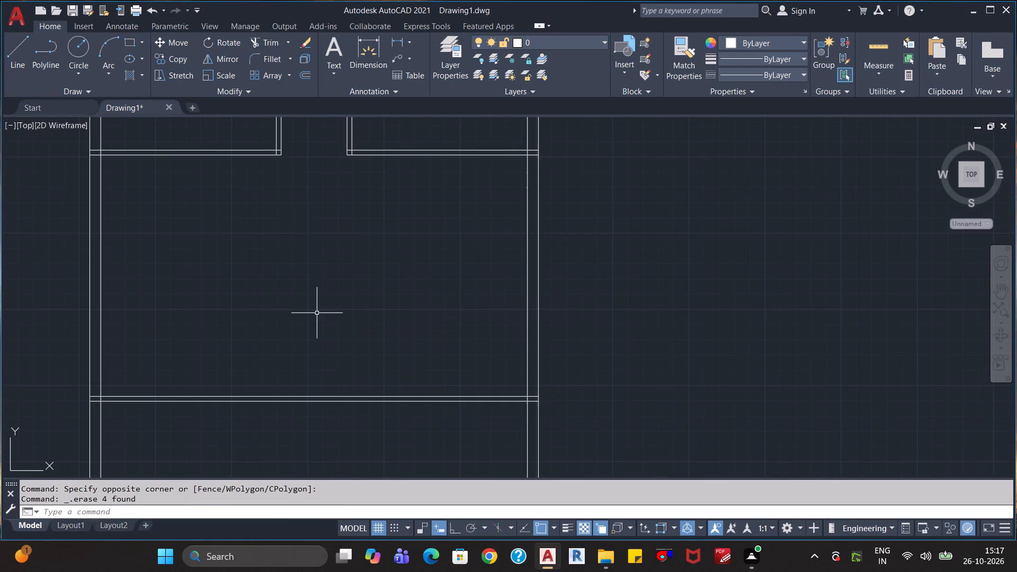
Offset the right exterior wall's inner line 12'6" to the left, into the plan.
{"action": "scroll", "coordinate": [343, 302], "scroll_direction": "down", "scroll_amount": 1}
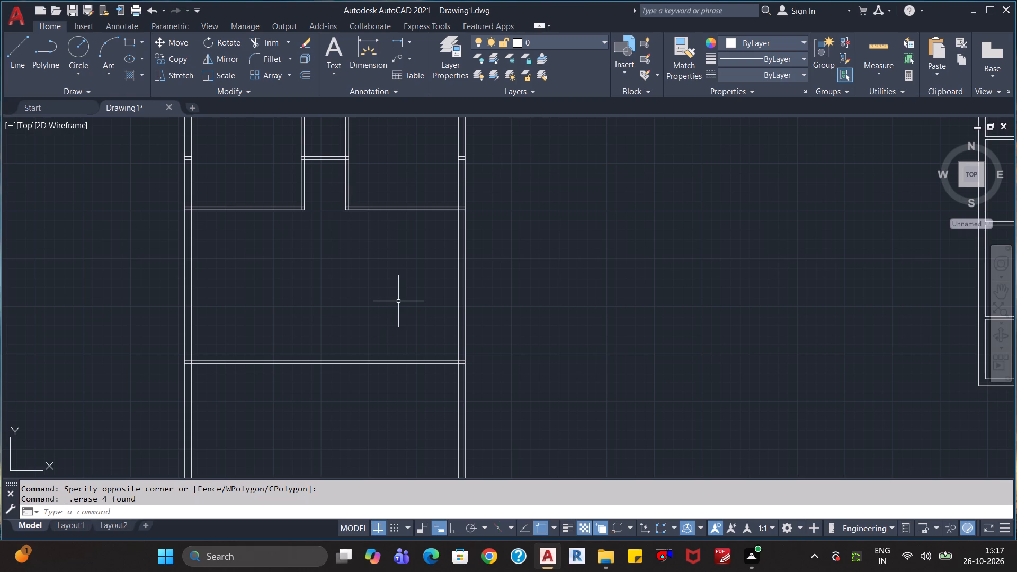
{"action": "key", "text": "o"}
{"action": "key", "text": "Return"}
{"action": "type", "text": "12'6\""}
{"action": "key", "text": "Return"}
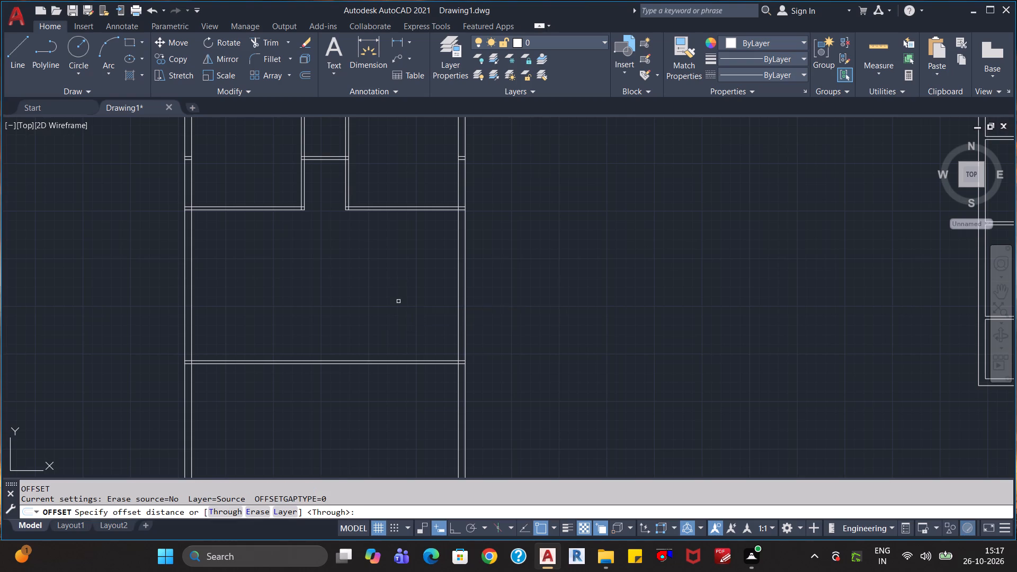
{"action": "left_click", "coordinate": [458, 276]}
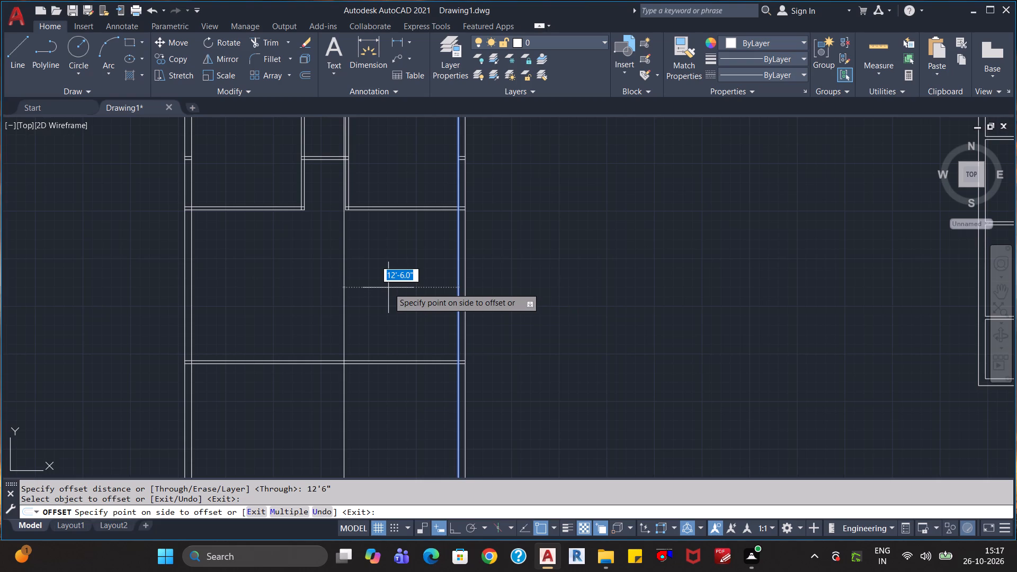
{"action": "left_click", "coordinate": [388, 288]}
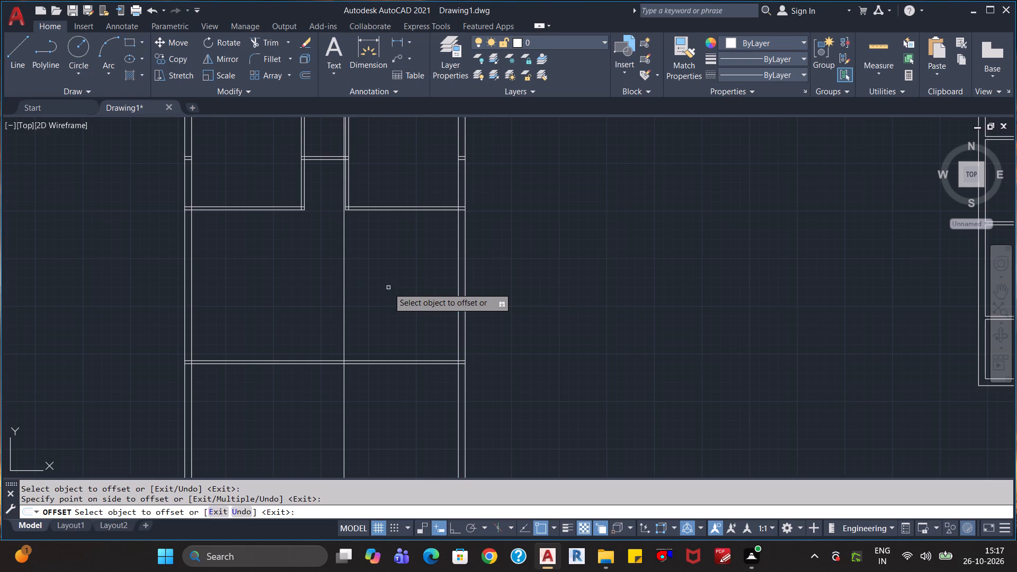
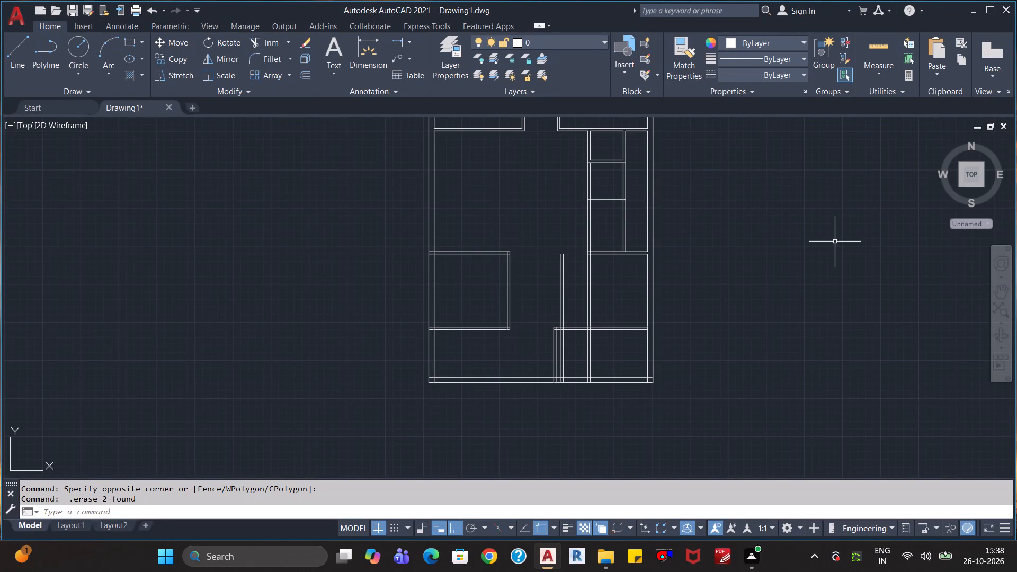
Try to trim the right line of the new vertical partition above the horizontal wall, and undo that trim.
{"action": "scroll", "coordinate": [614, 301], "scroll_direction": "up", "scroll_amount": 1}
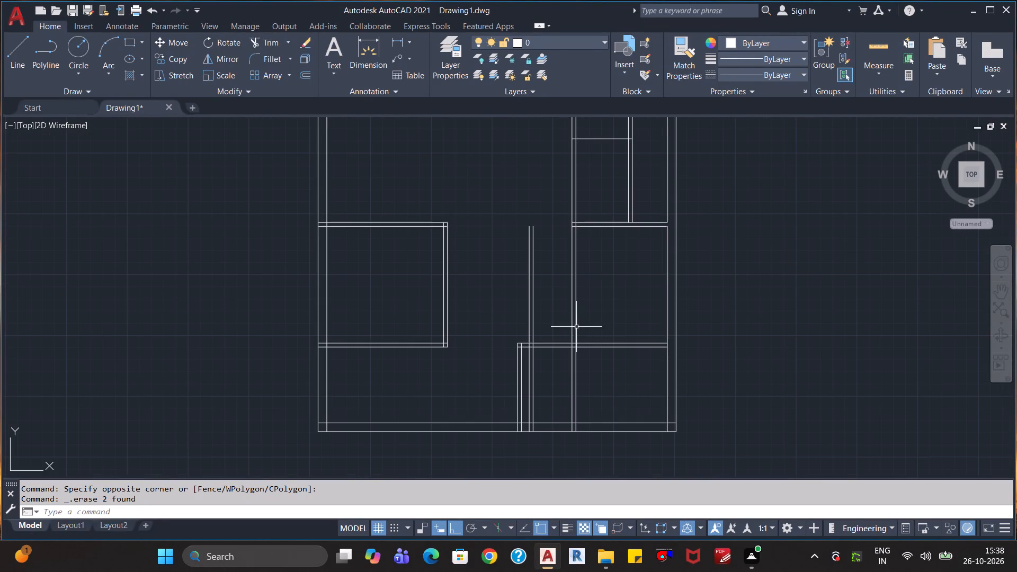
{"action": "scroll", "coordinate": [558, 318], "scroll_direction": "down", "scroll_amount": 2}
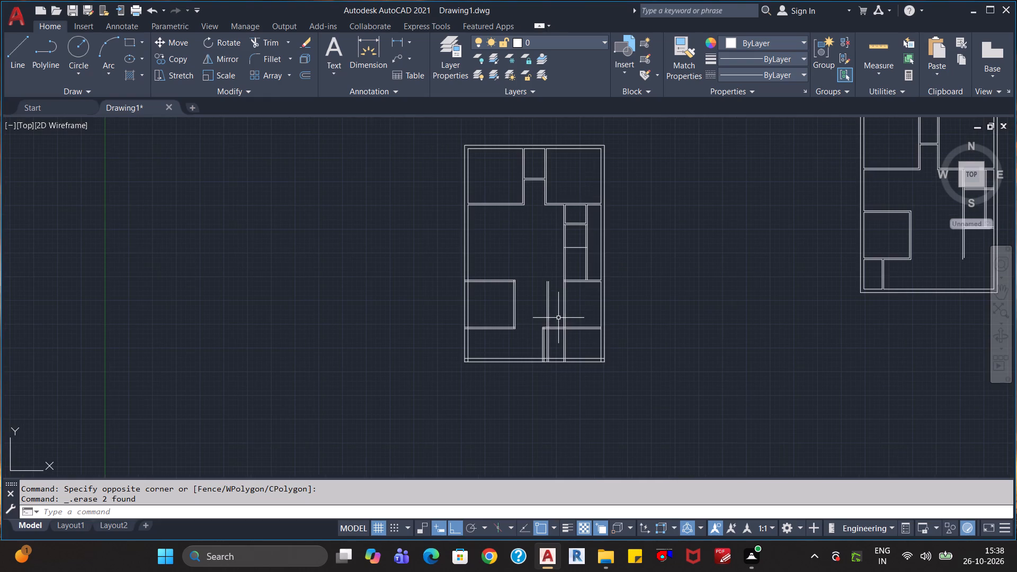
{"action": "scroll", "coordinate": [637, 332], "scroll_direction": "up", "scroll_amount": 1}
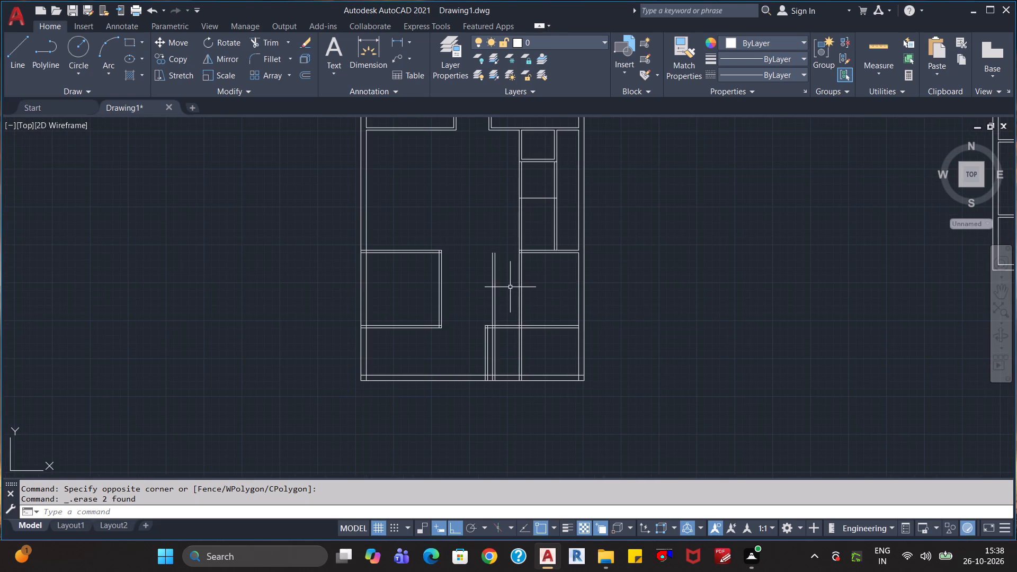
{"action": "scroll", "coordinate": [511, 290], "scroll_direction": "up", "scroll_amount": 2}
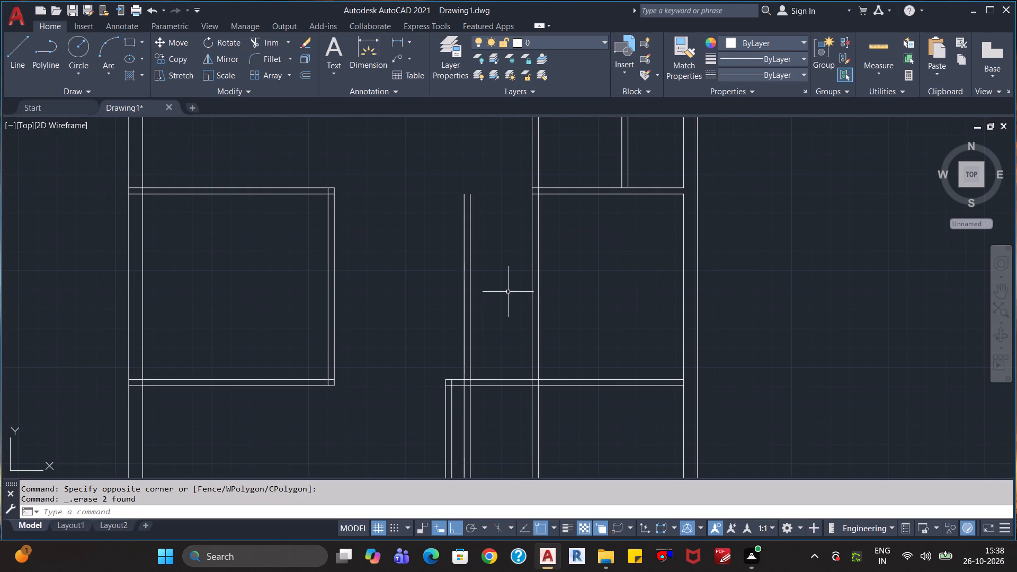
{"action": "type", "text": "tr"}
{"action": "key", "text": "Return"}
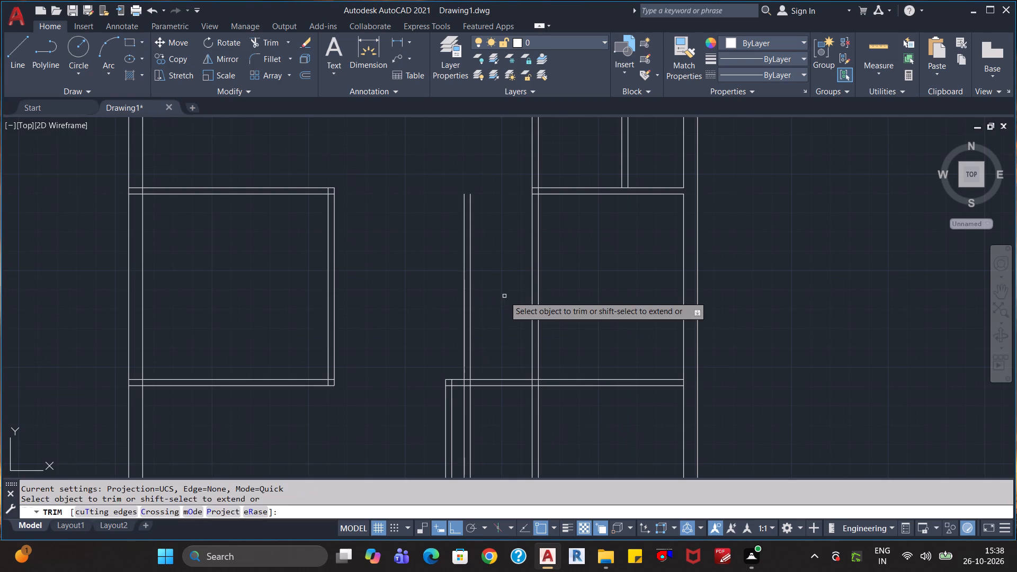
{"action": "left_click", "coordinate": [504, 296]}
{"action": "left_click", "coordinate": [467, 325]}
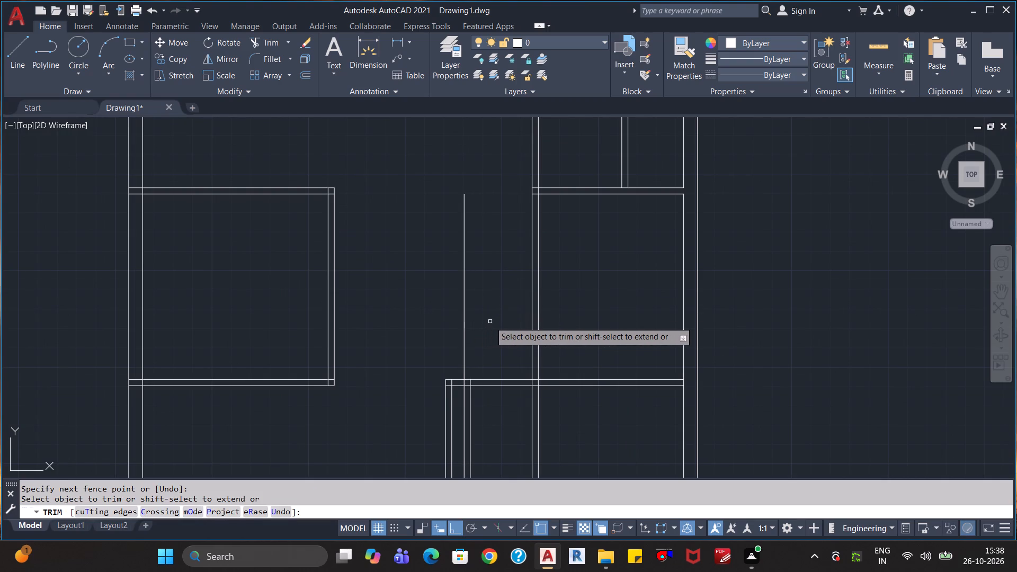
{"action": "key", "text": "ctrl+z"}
Trim away the old vertical partition just left of the new one in the lower right area, including the horizontal wall's overhanging ends.
{"action": "scroll", "coordinate": [500, 345], "scroll_direction": "down", "scroll_amount": 1}
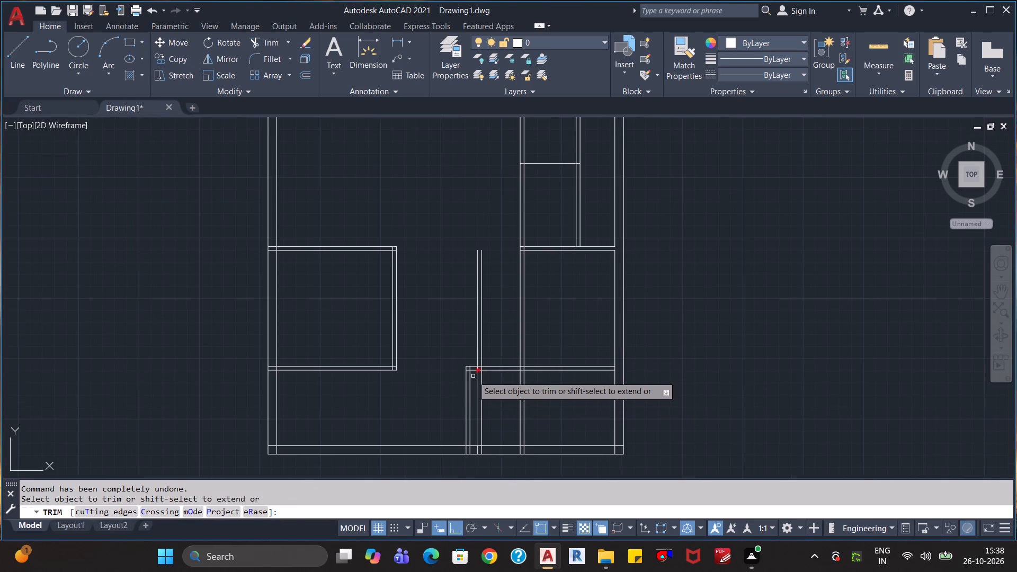
{"action": "scroll", "coordinate": [469, 370], "scroll_direction": "up", "scroll_amount": 3}
{"action": "left_click", "coordinate": [468, 346]}
{"action": "left_click", "coordinate": [453, 402]}
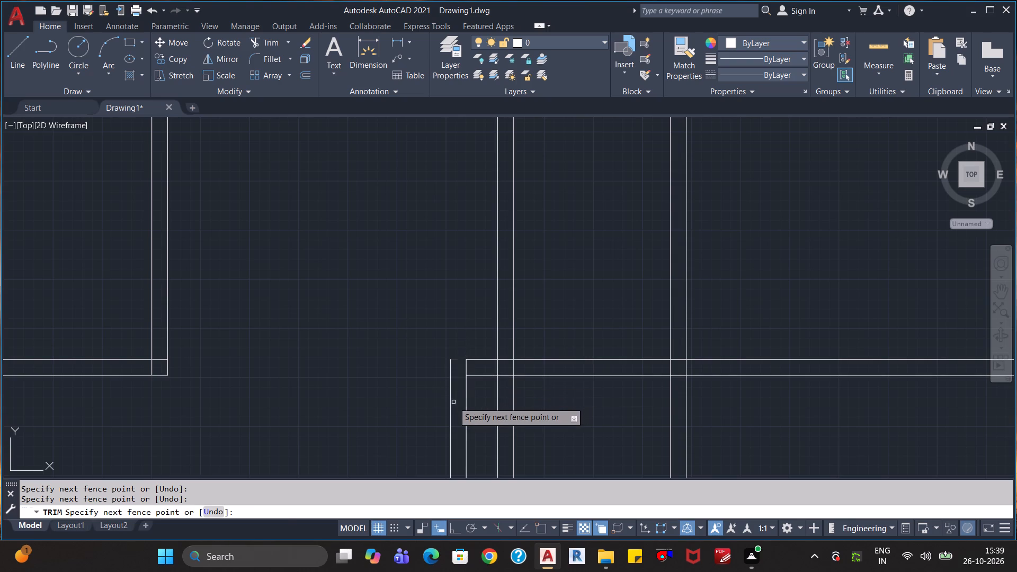
{"action": "left_click", "coordinate": [481, 347]}
{"action": "left_click", "coordinate": [481, 385]}
{"action": "left_click", "coordinate": [481, 388]}
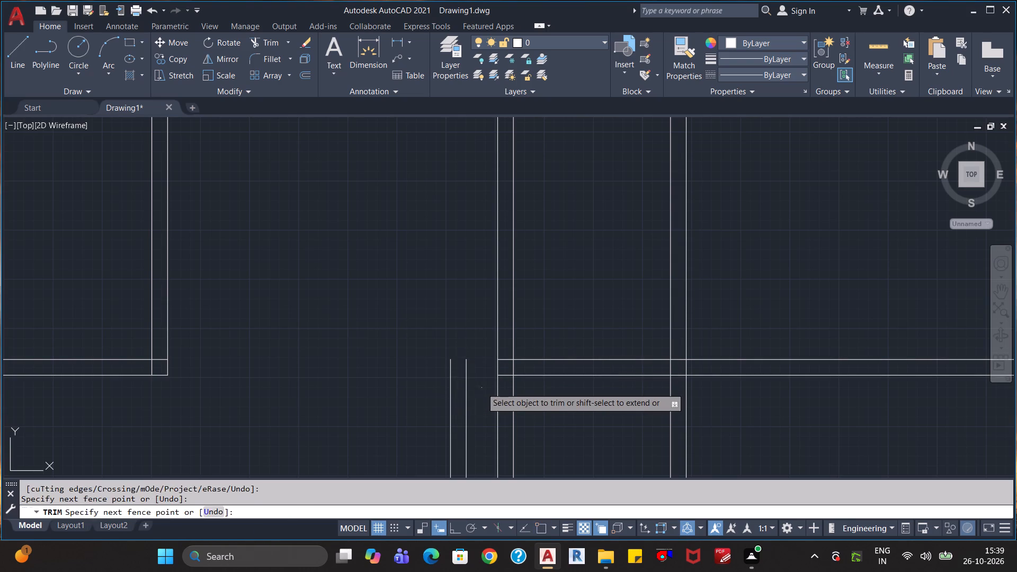
{"action": "left_click", "coordinate": [448, 395]}
Trim the pair of vertical partition lines crossing the lower right room, below the horizontal wall.
{"action": "scroll", "coordinate": [457, 387], "scroll_direction": "down", "scroll_amount": 1}
{"action": "middle_click_drag", "start_coordinate": [513, 414], "coordinate": [535, 301]}
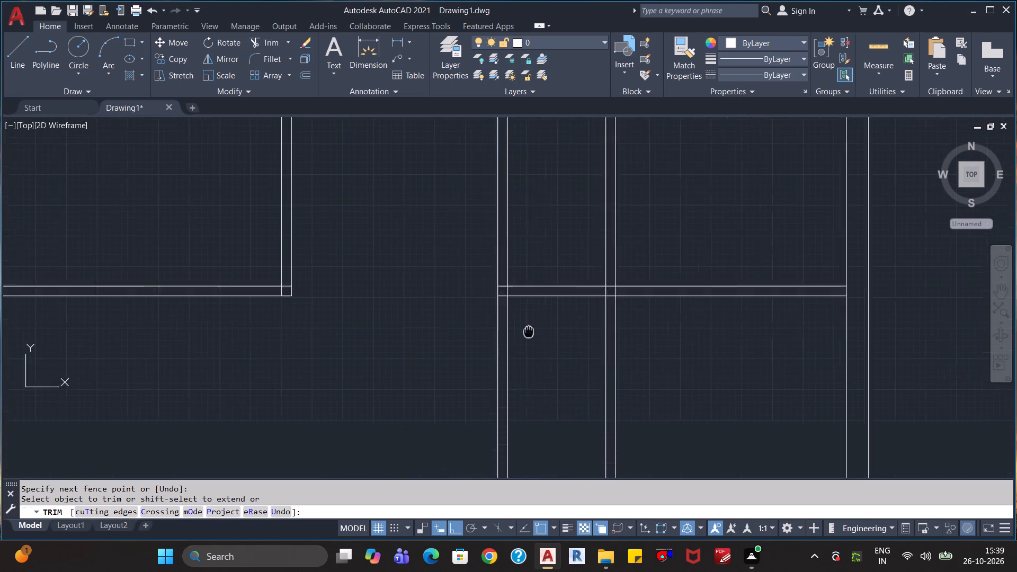
{"action": "middle_click_drag", "start_coordinate": [535, 301], "coordinate": [545, 260]}
{"action": "left_click", "coordinate": [664, 280]}
{"action": "left_click", "coordinate": [600, 326]}
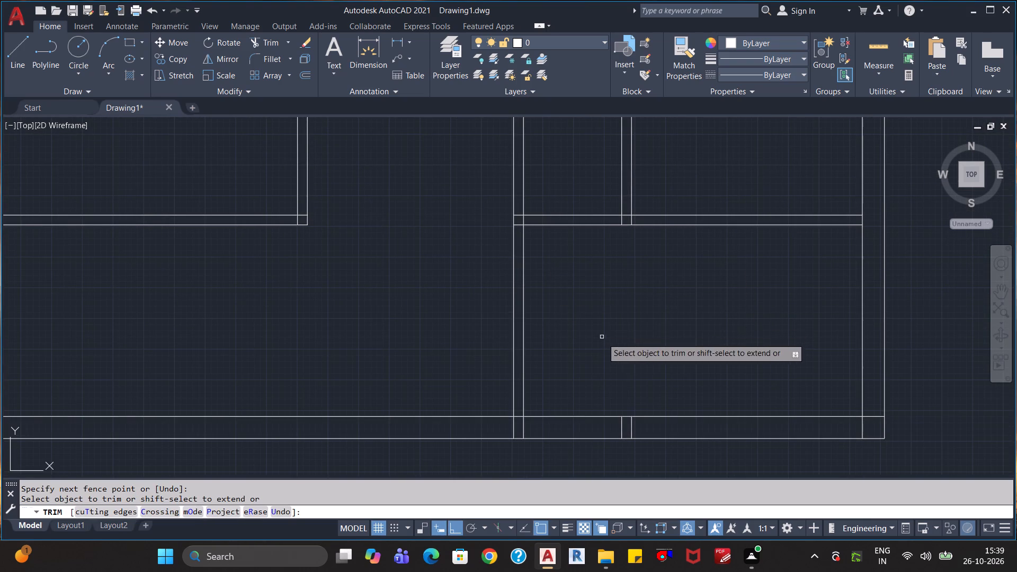
Trim the leftover vertical stubs, the partition opening and the overlapping corner lines along the bottom exterior wall of the lower right room.
{"action": "left_click", "coordinate": [650, 431]}
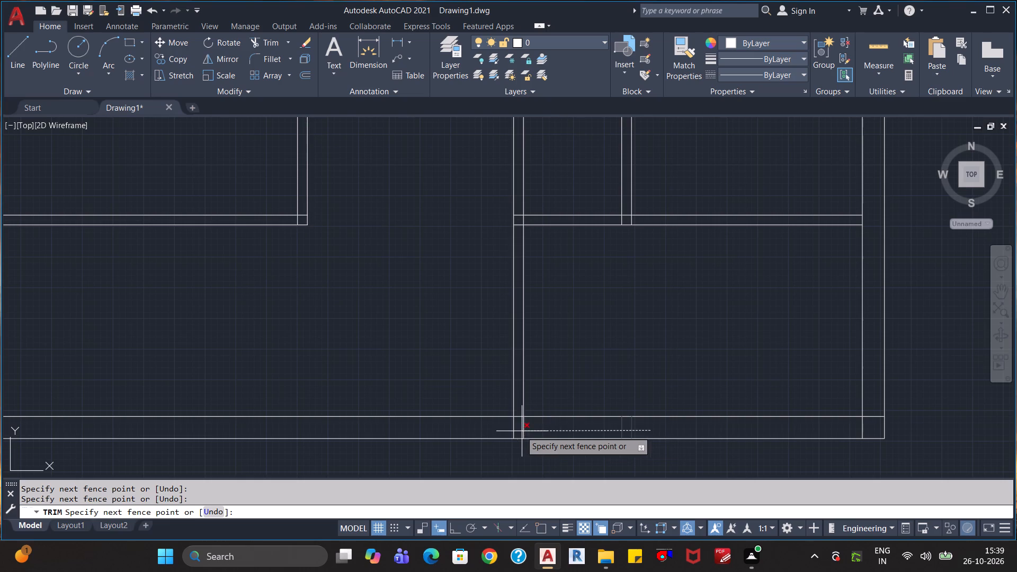
{"action": "left_click", "coordinate": [503, 431]}
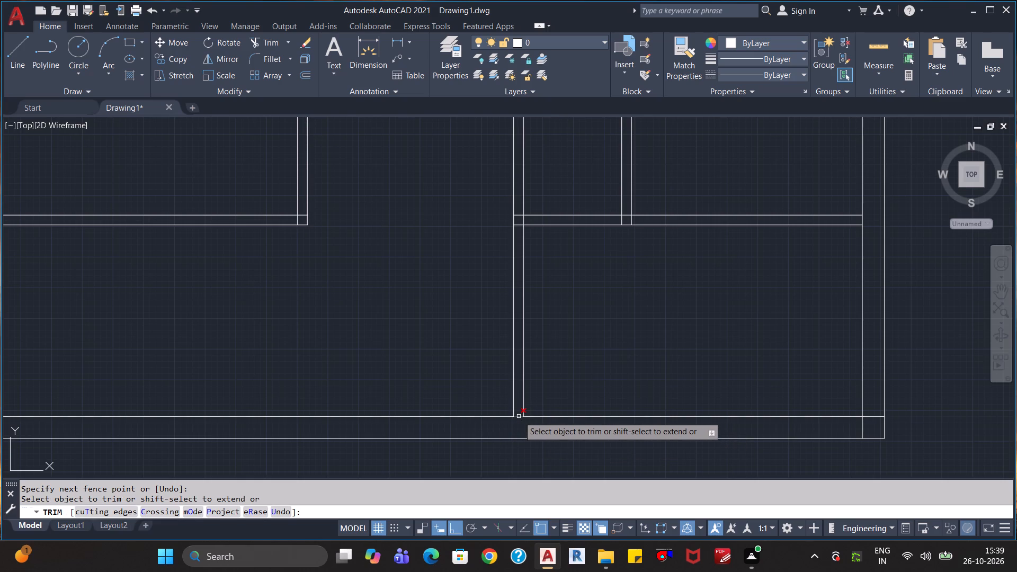
{"action": "left_click", "coordinate": [519, 416]}
{"action": "left_click", "coordinate": [874, 409]}
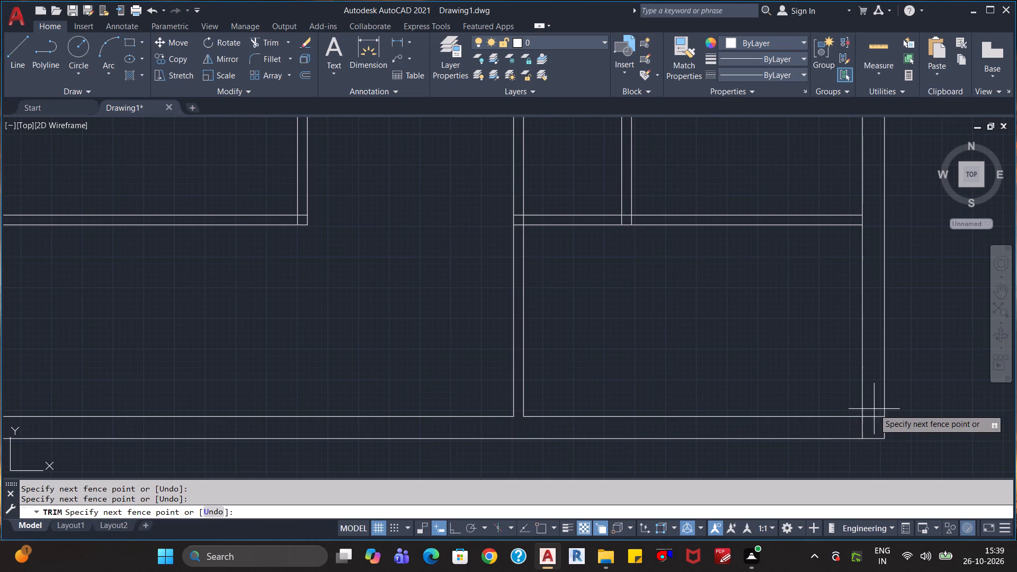
{"action": "left_click", "coordinate": [858, 430]}
Trim the junctions of the middle right room at the right exterior wall below it and at its upper left corner.
{"action": "scroll", "coordinate": [740, 405], "scroll_direction": "down", "scroll_amount": 2}
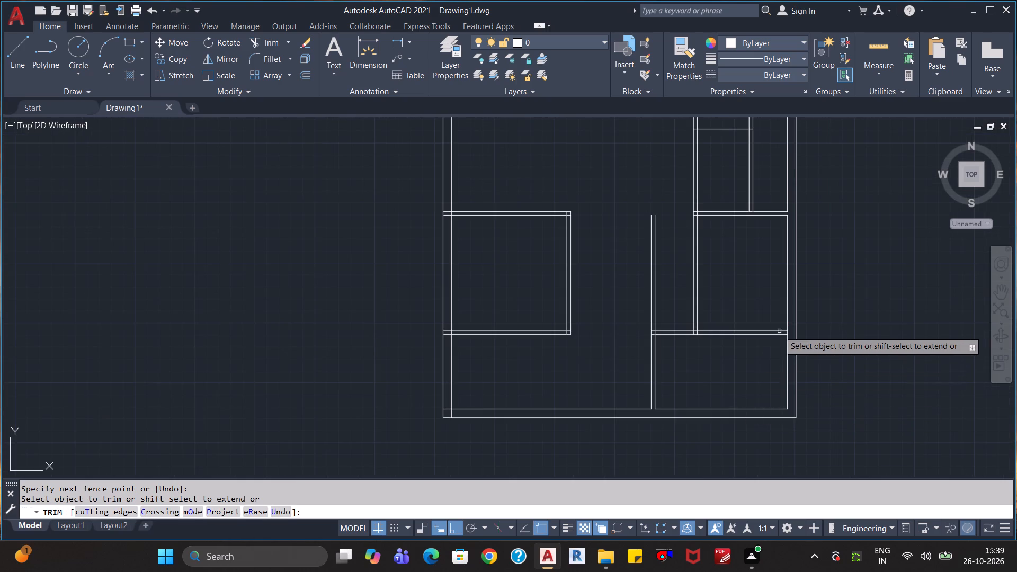
{"action": "scroll", "coordinate": [781, 330], "scroll_direction": "up", "scroll_amount": 3}
{"action": "left_click", "coordinate": [800, 345]}
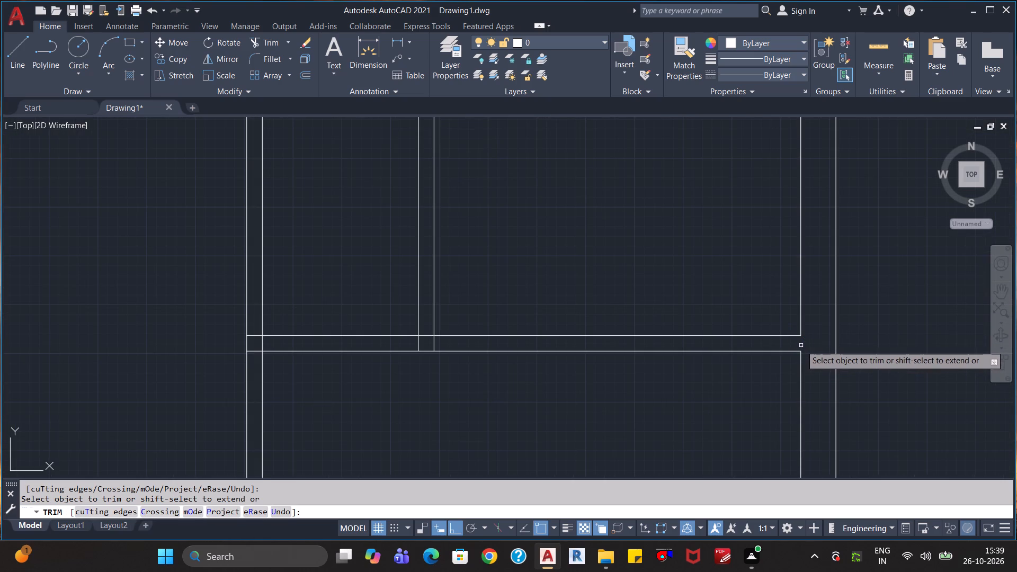
{"action": "scroll", "coordinate": [719, 391], "scroll_direction": "up", "scroll_amount": 1}
{"action": "scroll", "coordinate": [715, 396], "scroll_direction": "down", "scroll_amount": 4}
{"action": "scroll", "coordinate": [638, 254], "scroll_direction": "up", "scroll_amount": 5}
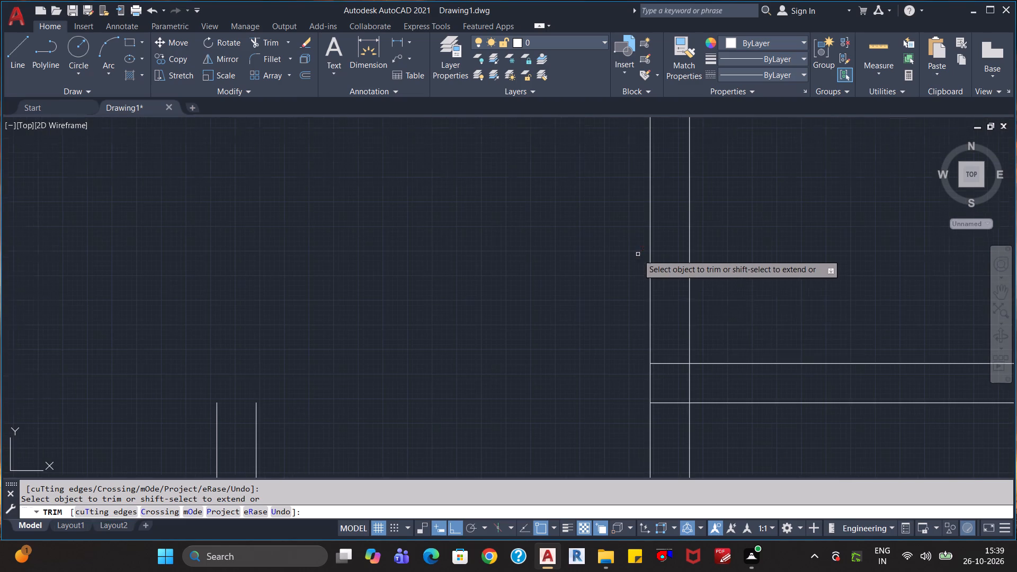
{"action": "left_click_drag", "start_coordinate": [662, 331], "coordinate": [667, 387]}
{"action": "left_click_drag", "start_coordinate": [668, 413], "coordinate": [707, 392]}
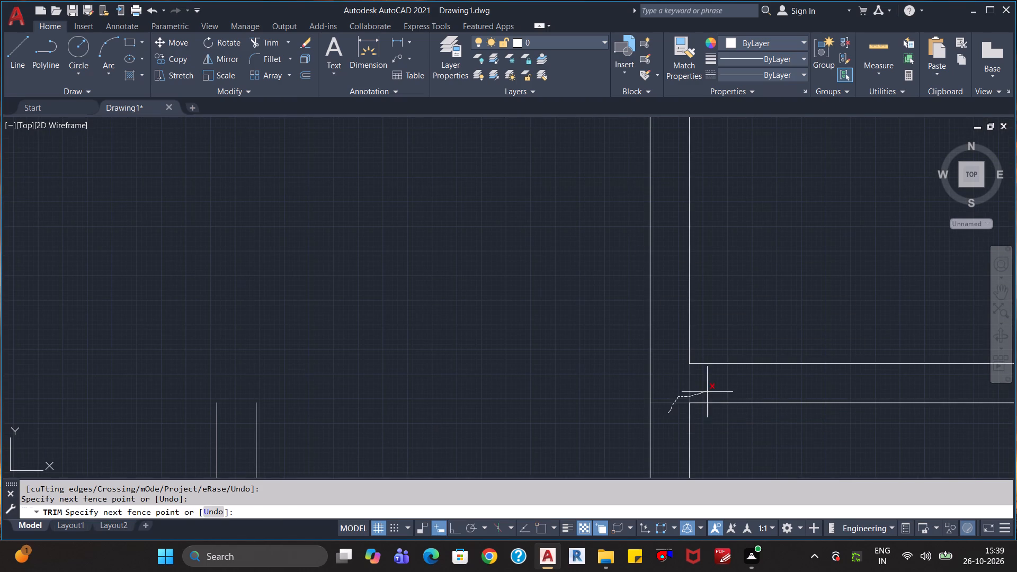
{"action": "left_click_drag", "start_coordinate": [707, 392], "coordinate": [708, 392]}
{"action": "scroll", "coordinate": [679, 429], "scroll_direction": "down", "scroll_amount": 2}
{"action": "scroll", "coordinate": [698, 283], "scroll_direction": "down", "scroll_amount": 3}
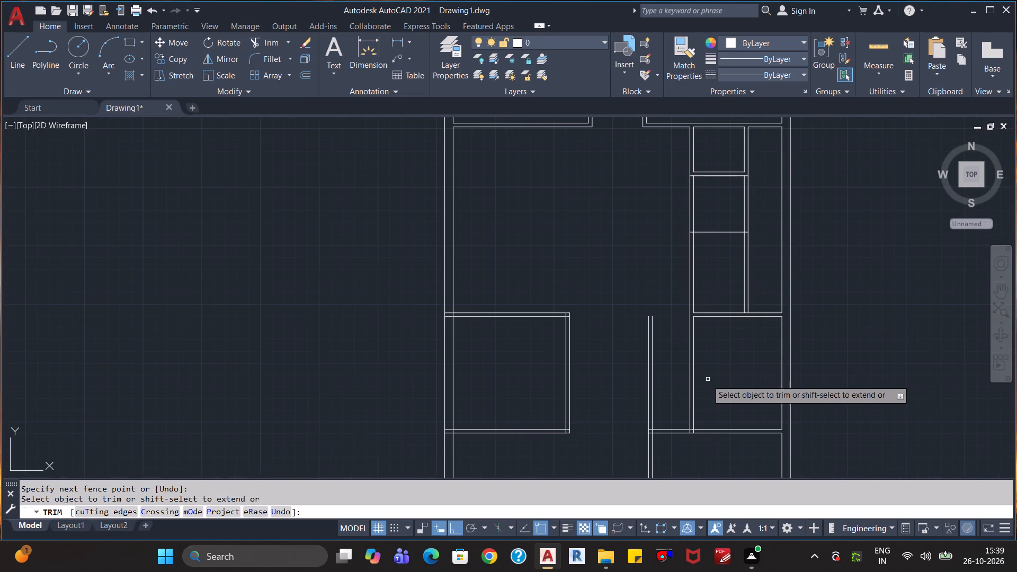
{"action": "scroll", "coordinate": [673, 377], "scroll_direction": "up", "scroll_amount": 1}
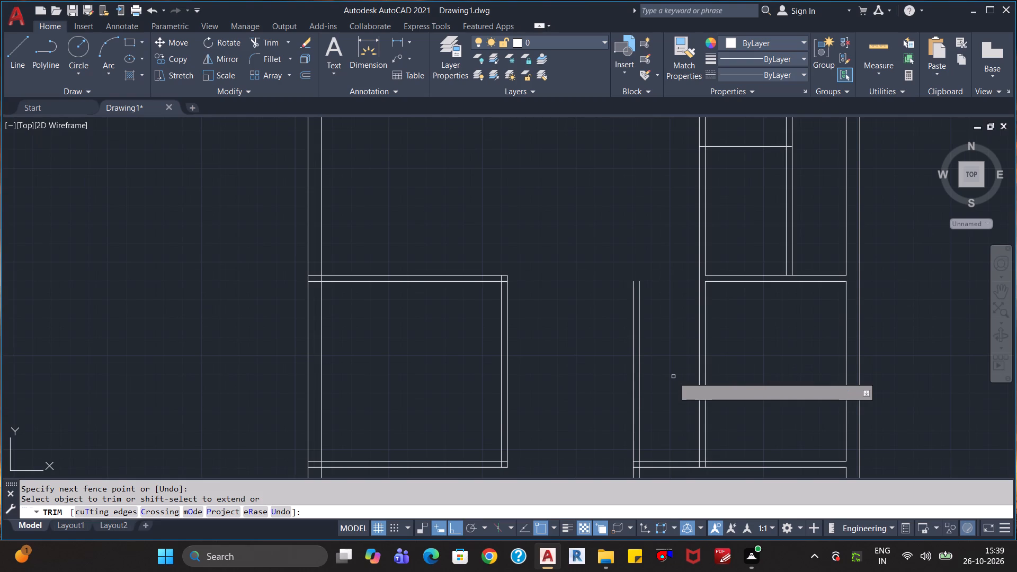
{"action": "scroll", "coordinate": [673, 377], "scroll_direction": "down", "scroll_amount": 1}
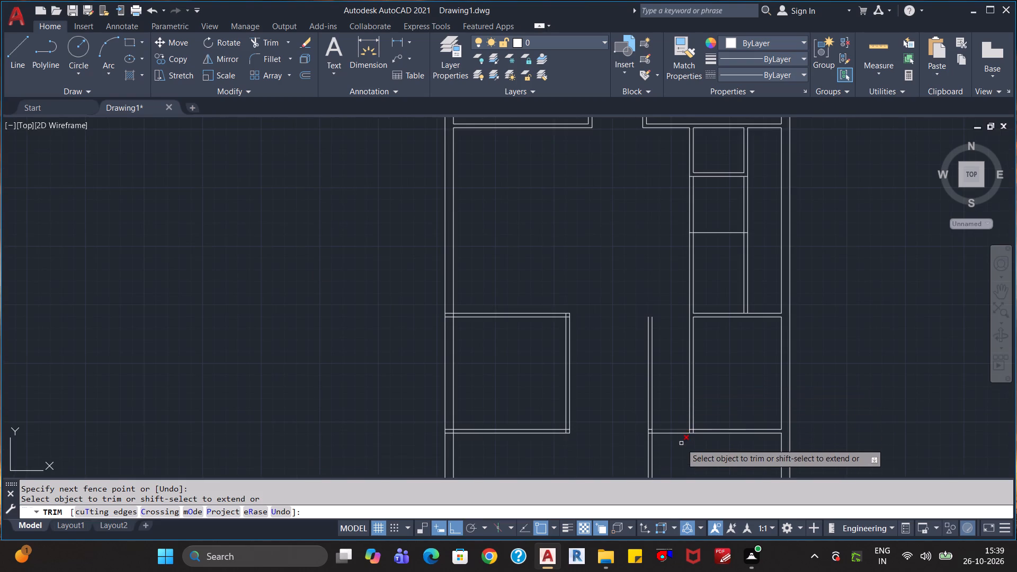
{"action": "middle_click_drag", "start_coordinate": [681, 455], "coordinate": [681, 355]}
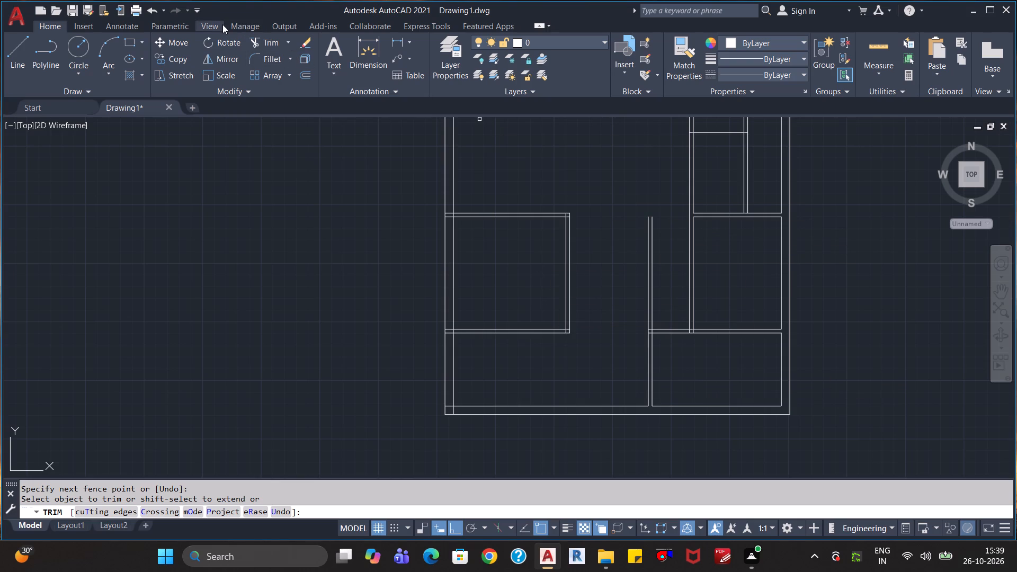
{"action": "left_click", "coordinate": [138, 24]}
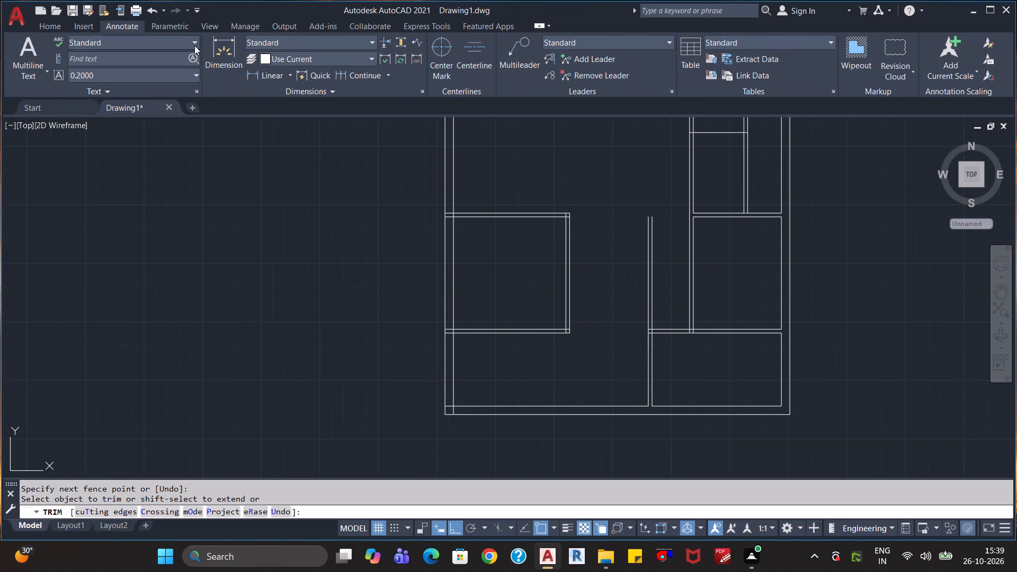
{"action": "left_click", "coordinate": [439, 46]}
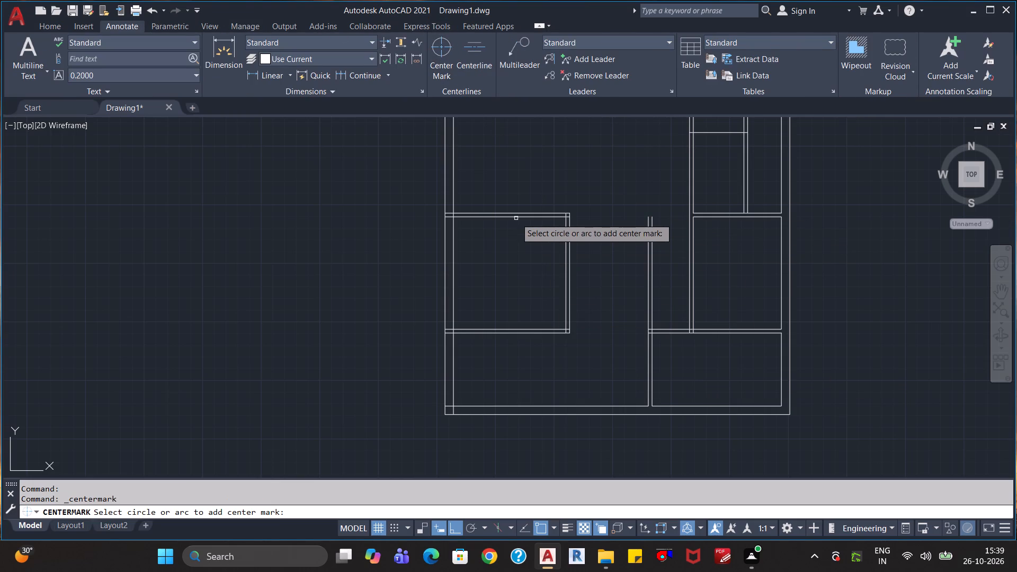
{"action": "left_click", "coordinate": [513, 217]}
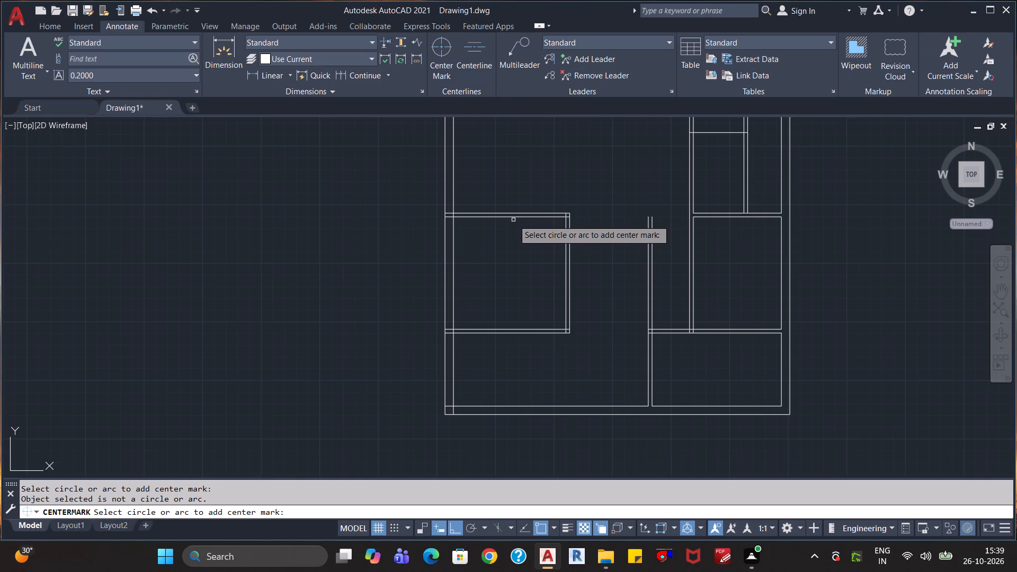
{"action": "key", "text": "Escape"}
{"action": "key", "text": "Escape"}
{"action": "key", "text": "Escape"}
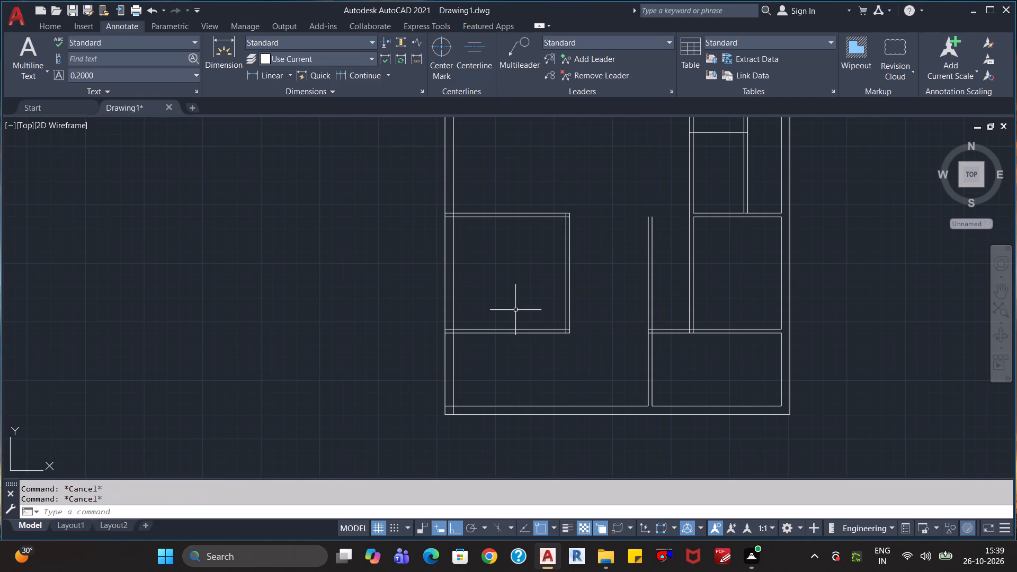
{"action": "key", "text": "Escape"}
Add a centerline between the inner lines of the left room's upper and lower walls.
{"action": "left_click", "coordinate": [473, 46]}
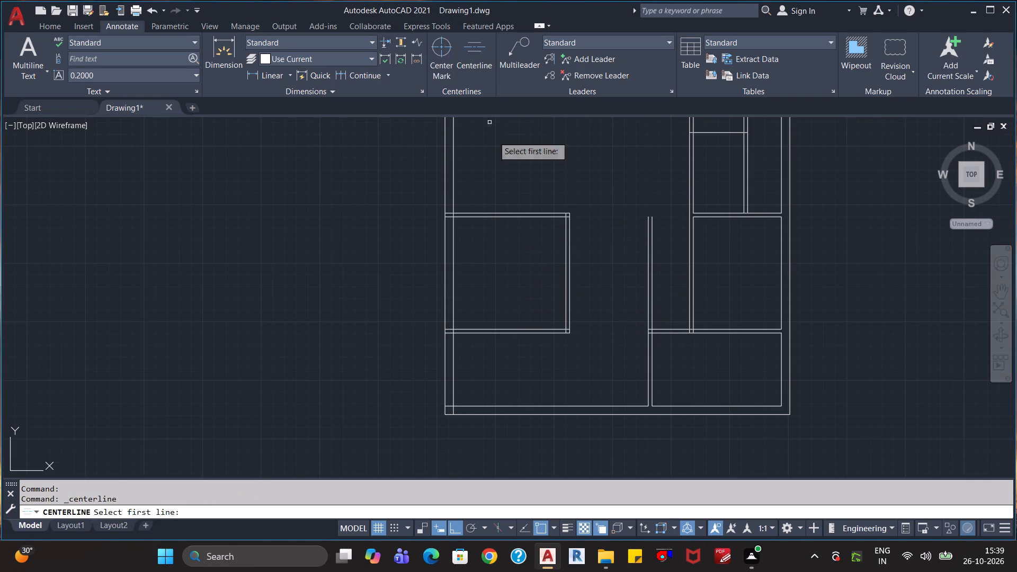
{"action": "scroll", "coordinate": [508, 223], "scroll_direction": "up", "scroll_amount": 3}
{"action": "left_click", "coordinate": [504, 198]}
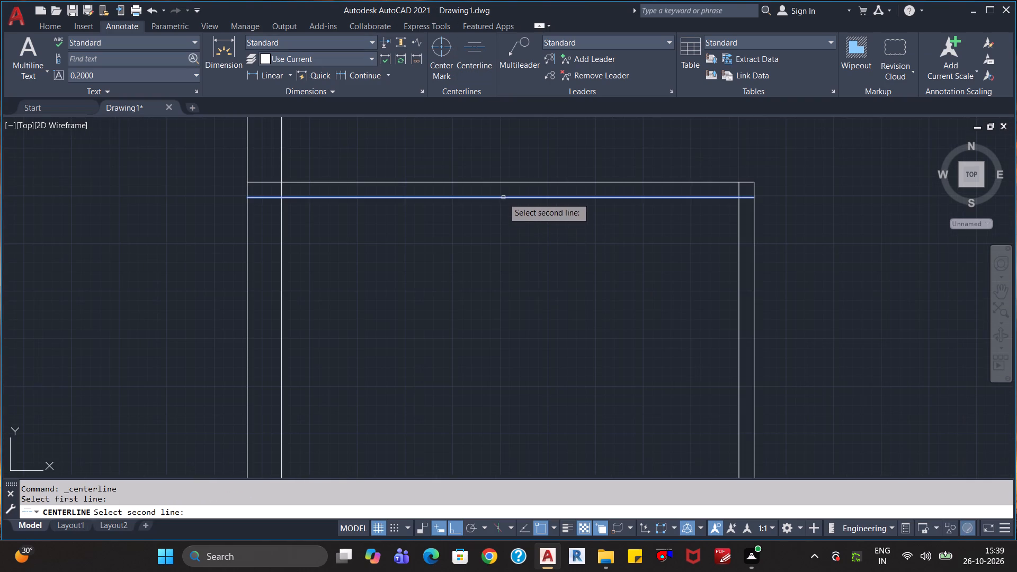
{"action": "scroll", "coordinate": [510, 236], "scroll_direction": "down", "scroll_amount": 3}
{"action": "left_click", "coordinate": [514, 346]}
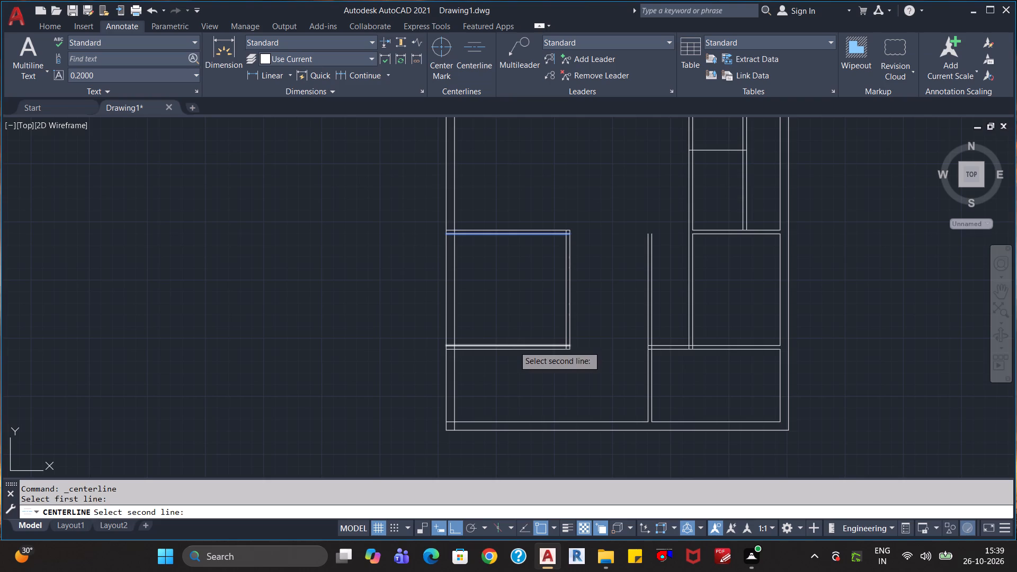
{"action": "key", "text": "Escape"}
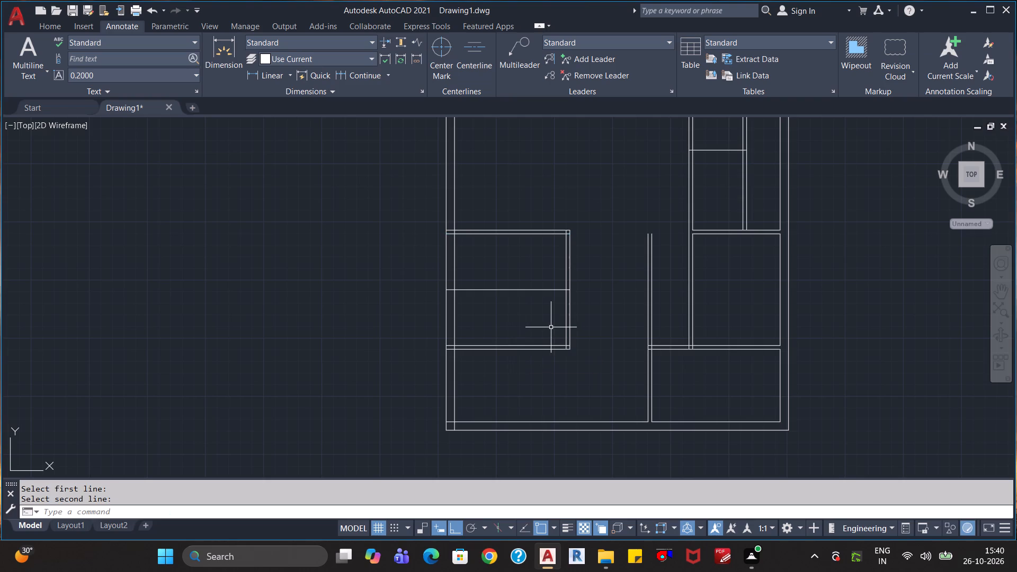
{"action": "key", "text": "Escape"}
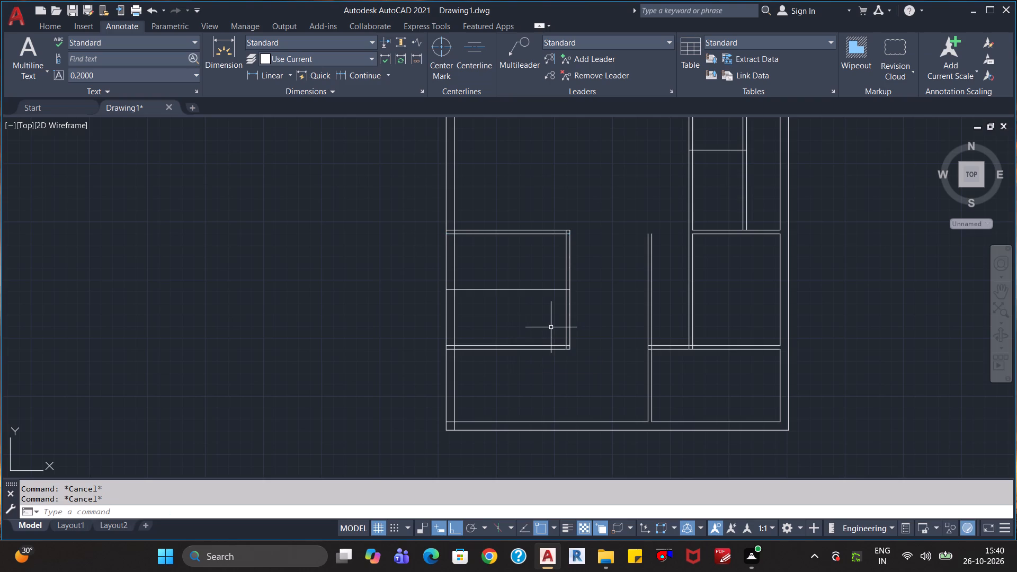
Draw a horizontal construction line through the left room's centerline where it meets the room's right wall.
{"action": "key", "text": "c"}
{"action": "key", "text": "BackSpace"}
{"action": "type", "text": "xl"}
{"action": "key", "text": "Return"}
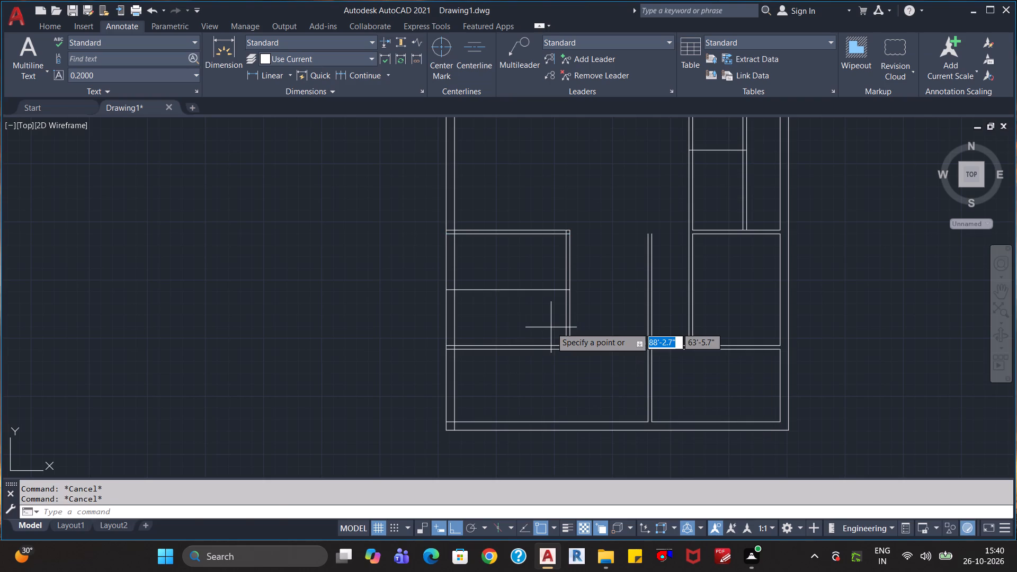
{"action": "key", "text": "h"}
{"action": "key", "text": "Return"}
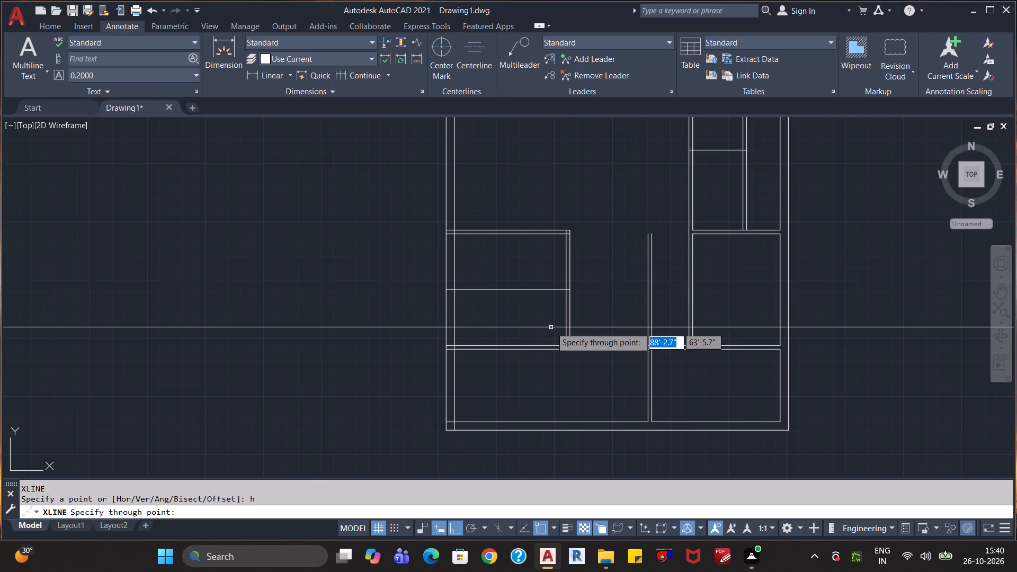
{"action": "left_click", "coordinate": [570, 291]}
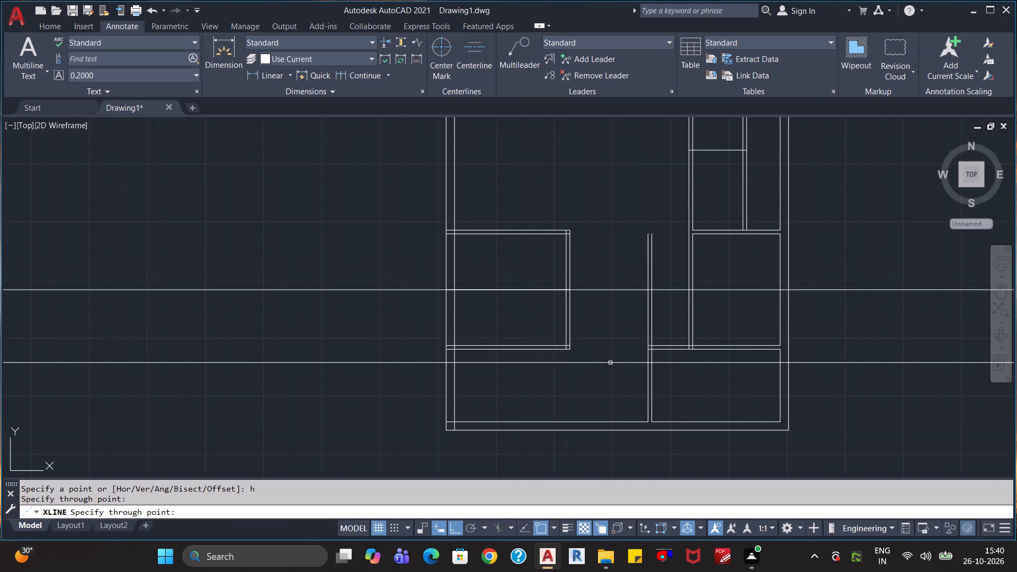
{"action": "key", "text": "Escape"}
{"action": "key", "text": "Escape"}
{"action": "key", "text": "Escape"}
Trim the two vertical lines of the lower right room's left partition above the horizontal construction line.
{"action": "type", "text": "tr"}
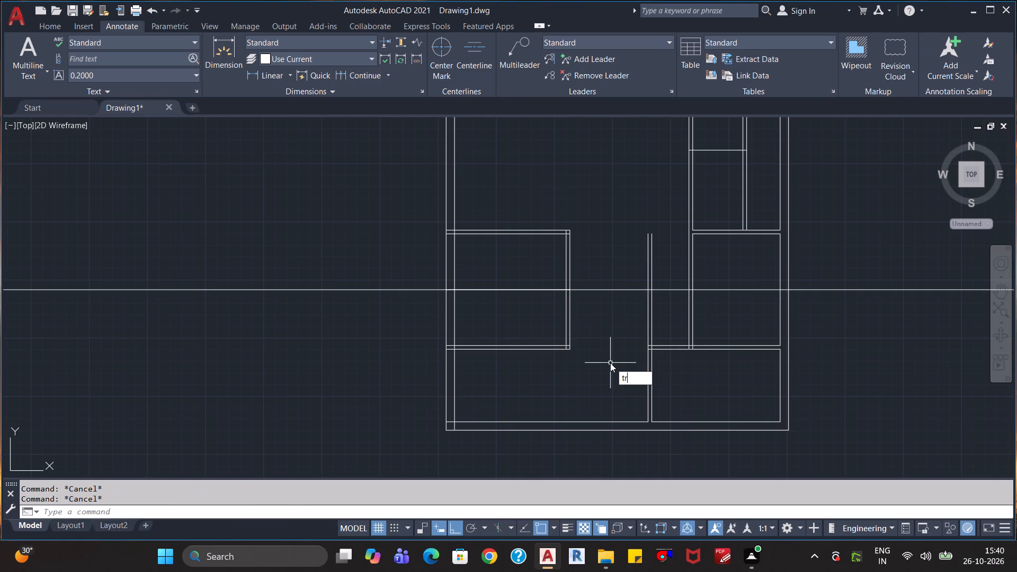
{"action": "key", "text": "Return"}
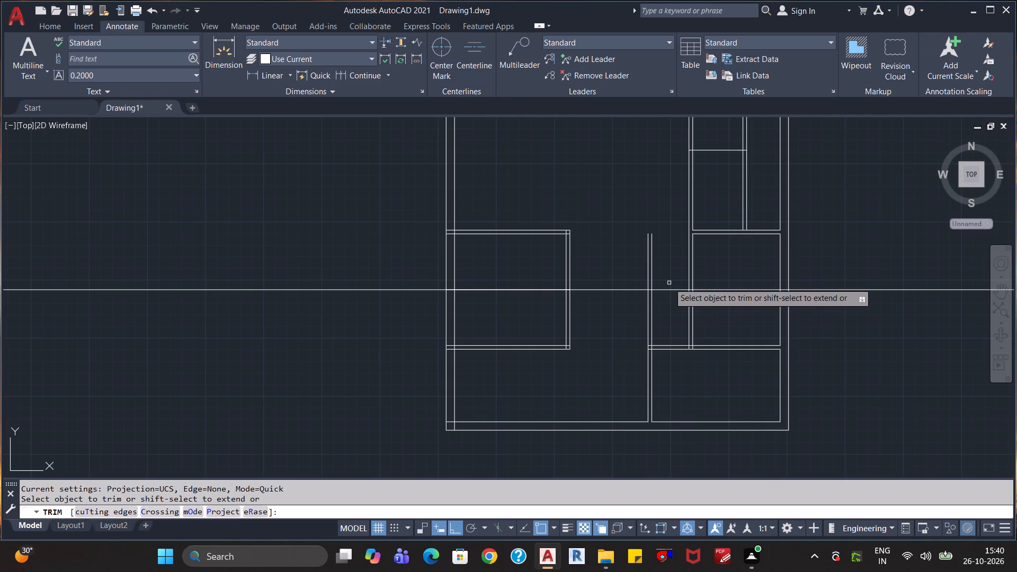
{"action": "left_click", "coordinate": [667, 269]}
{"action": "left_click", "coordinate": [638, 277]}
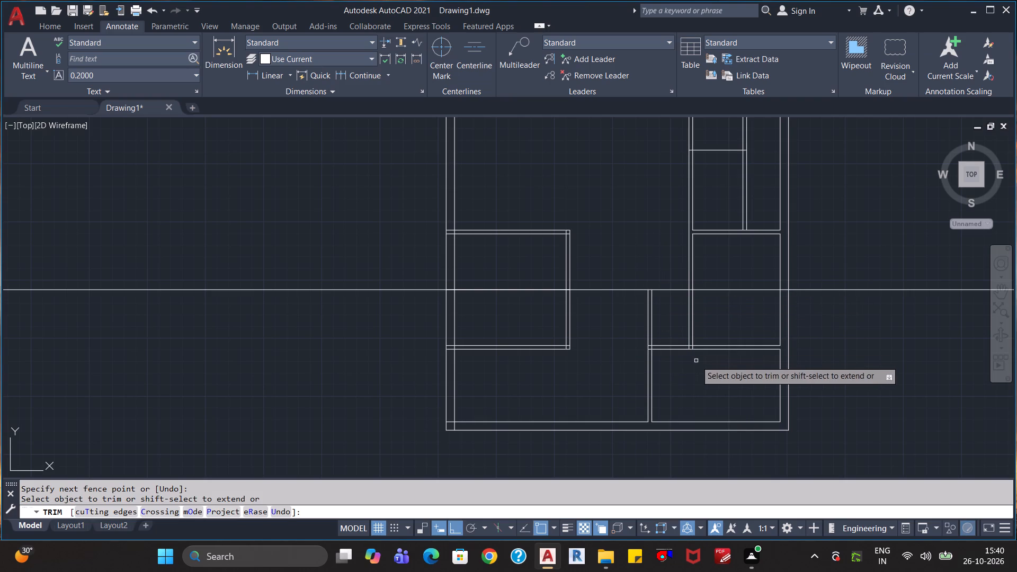
{"action": "key", "text": "Escape"}
{"action": "key", "text": "Escape"}
{"action": "key", "text": "Escape"}
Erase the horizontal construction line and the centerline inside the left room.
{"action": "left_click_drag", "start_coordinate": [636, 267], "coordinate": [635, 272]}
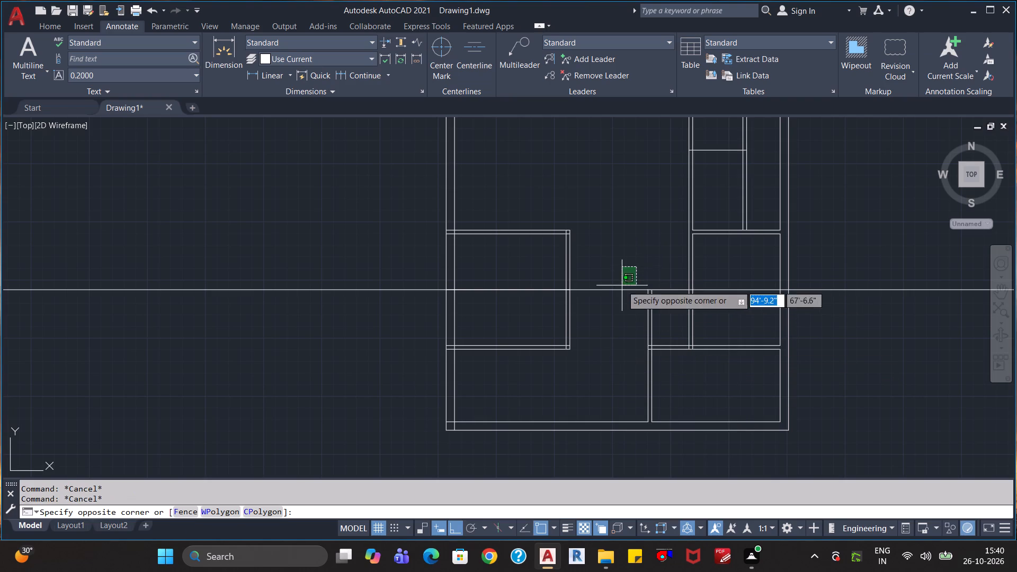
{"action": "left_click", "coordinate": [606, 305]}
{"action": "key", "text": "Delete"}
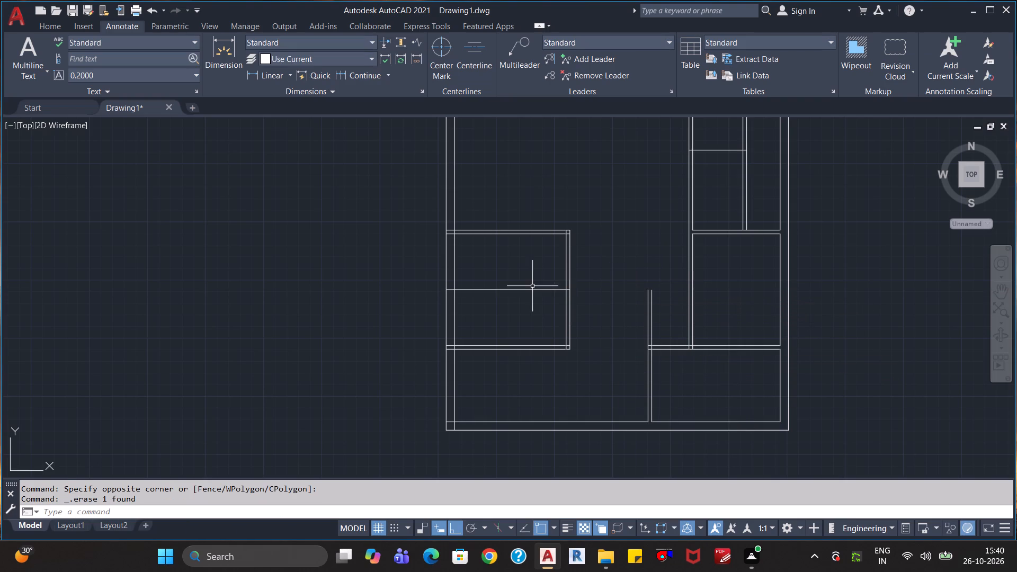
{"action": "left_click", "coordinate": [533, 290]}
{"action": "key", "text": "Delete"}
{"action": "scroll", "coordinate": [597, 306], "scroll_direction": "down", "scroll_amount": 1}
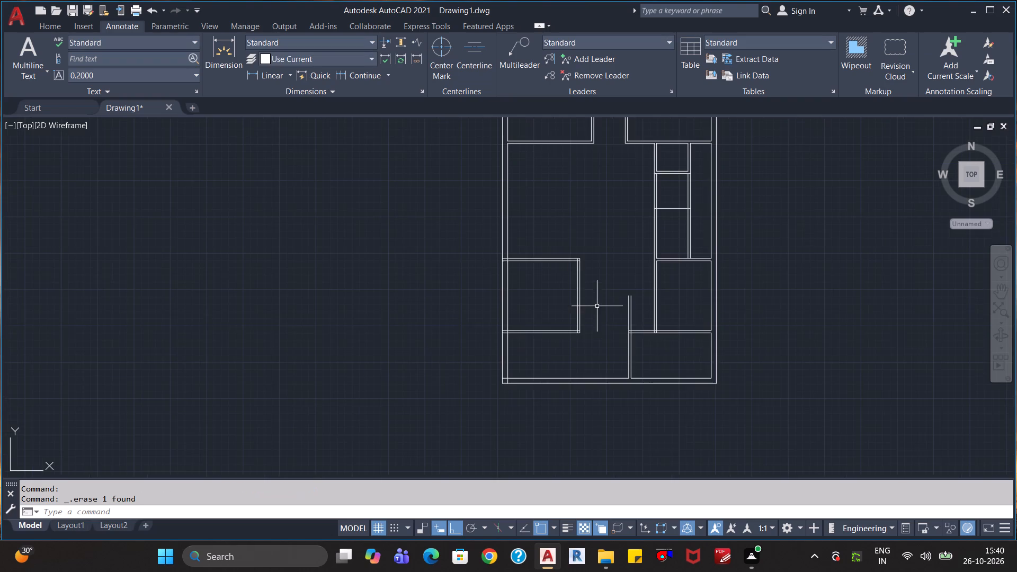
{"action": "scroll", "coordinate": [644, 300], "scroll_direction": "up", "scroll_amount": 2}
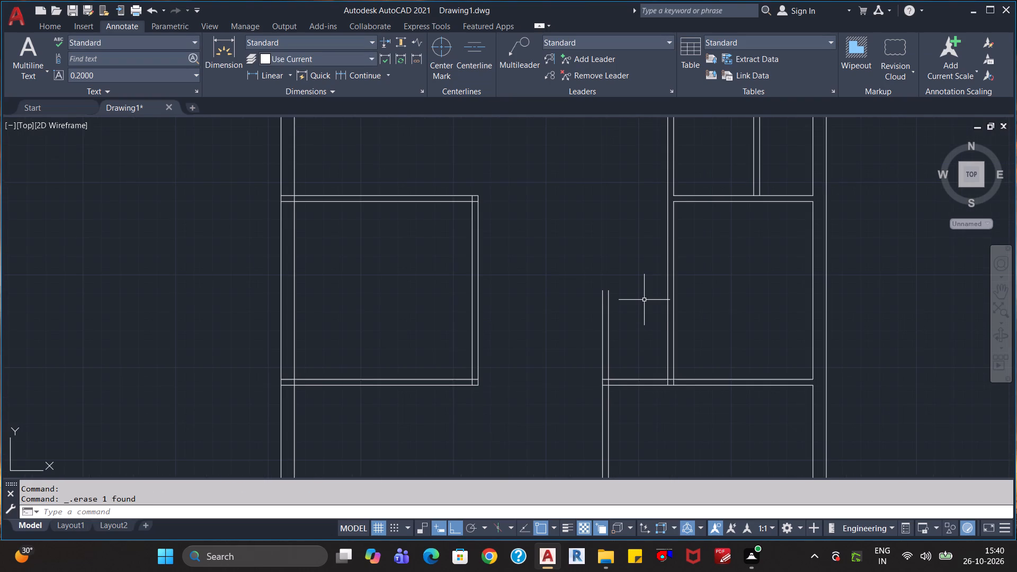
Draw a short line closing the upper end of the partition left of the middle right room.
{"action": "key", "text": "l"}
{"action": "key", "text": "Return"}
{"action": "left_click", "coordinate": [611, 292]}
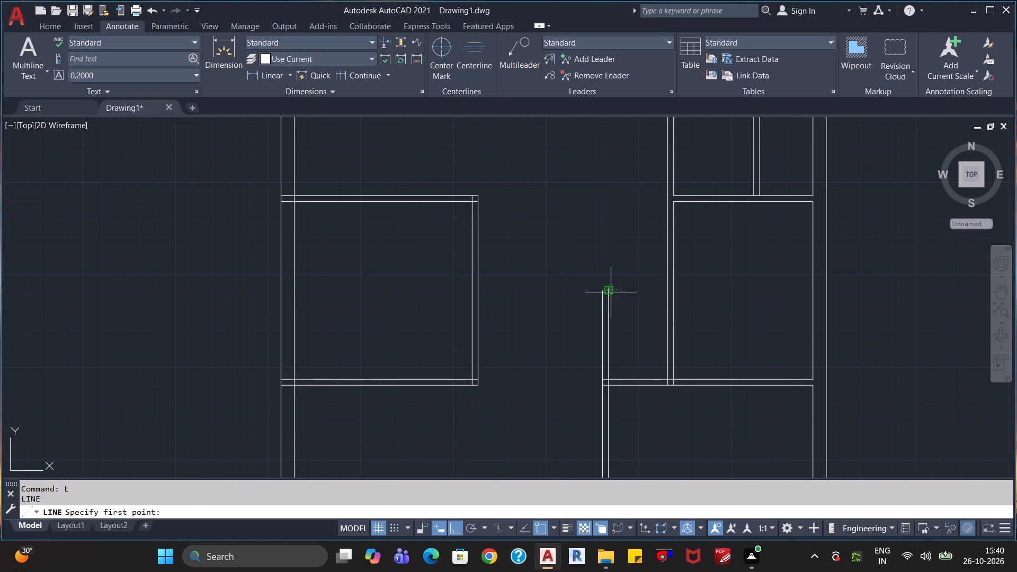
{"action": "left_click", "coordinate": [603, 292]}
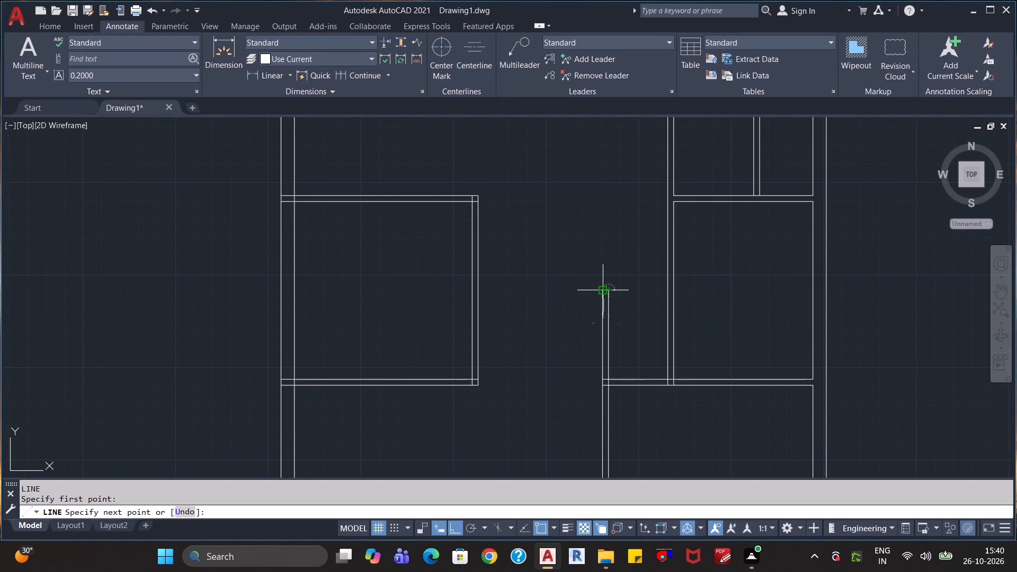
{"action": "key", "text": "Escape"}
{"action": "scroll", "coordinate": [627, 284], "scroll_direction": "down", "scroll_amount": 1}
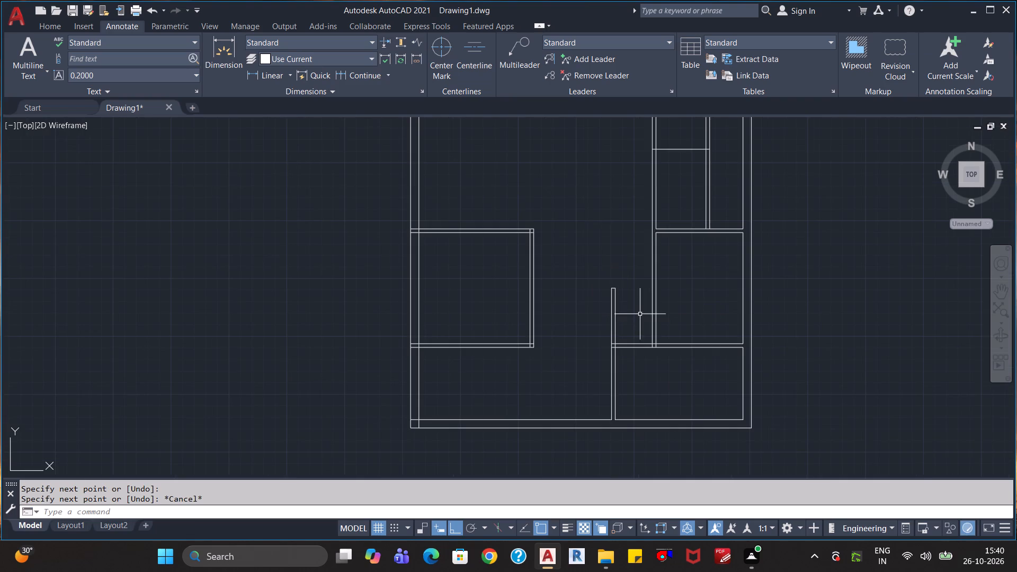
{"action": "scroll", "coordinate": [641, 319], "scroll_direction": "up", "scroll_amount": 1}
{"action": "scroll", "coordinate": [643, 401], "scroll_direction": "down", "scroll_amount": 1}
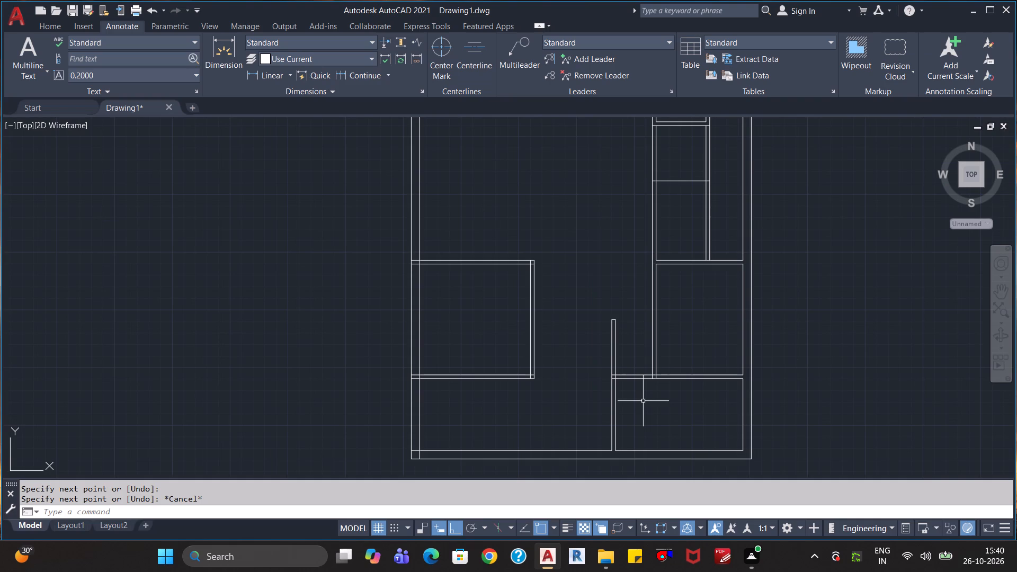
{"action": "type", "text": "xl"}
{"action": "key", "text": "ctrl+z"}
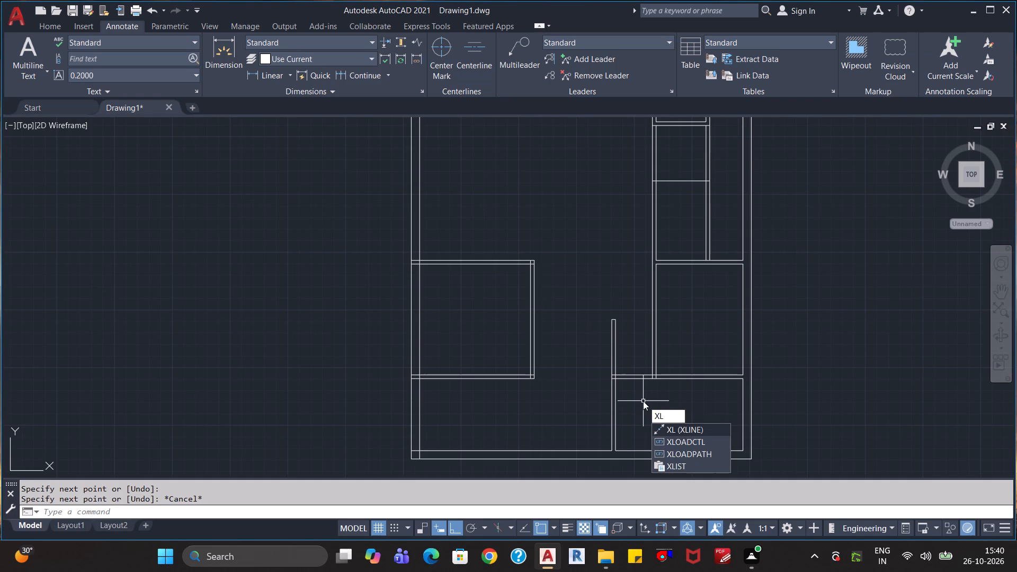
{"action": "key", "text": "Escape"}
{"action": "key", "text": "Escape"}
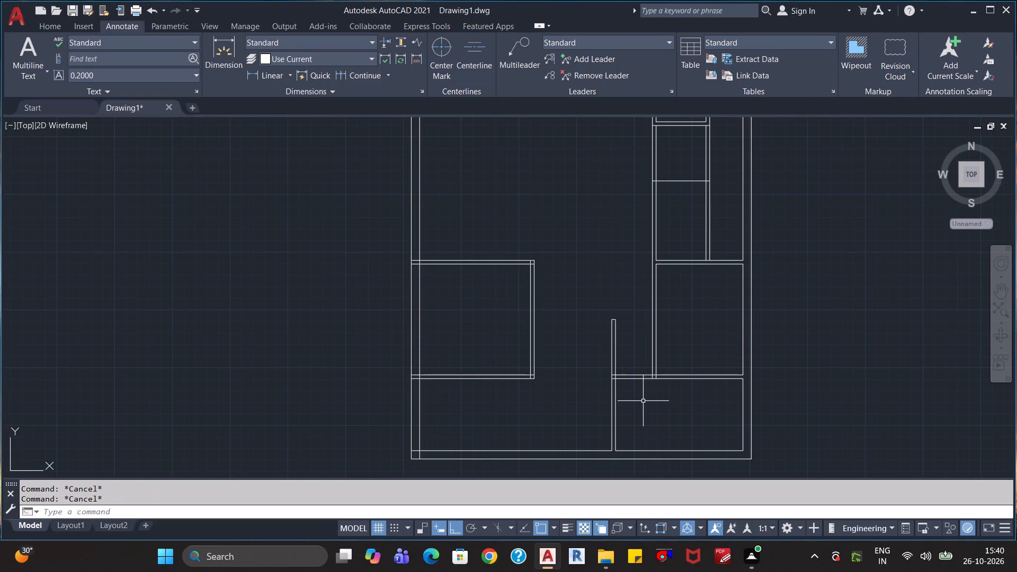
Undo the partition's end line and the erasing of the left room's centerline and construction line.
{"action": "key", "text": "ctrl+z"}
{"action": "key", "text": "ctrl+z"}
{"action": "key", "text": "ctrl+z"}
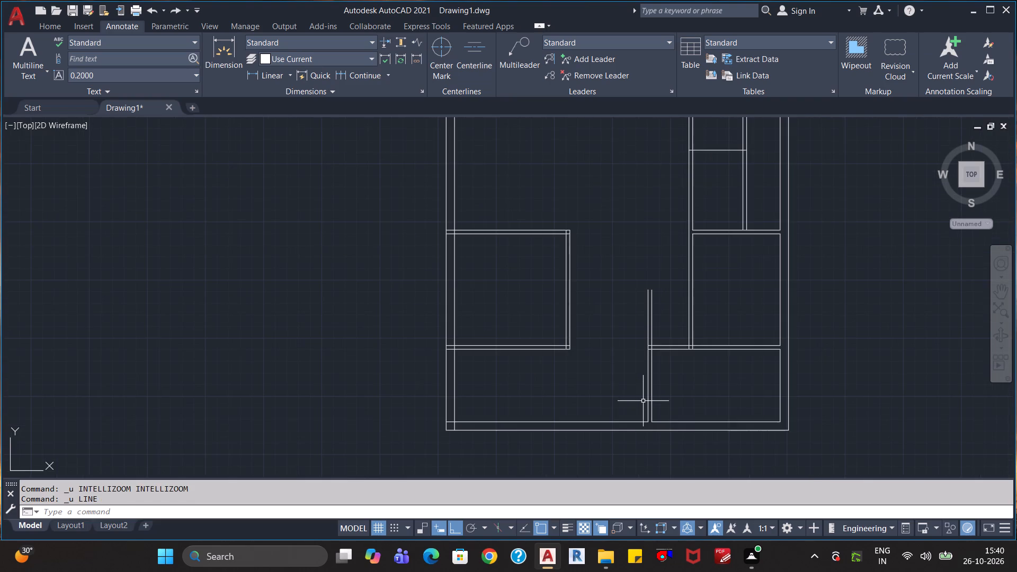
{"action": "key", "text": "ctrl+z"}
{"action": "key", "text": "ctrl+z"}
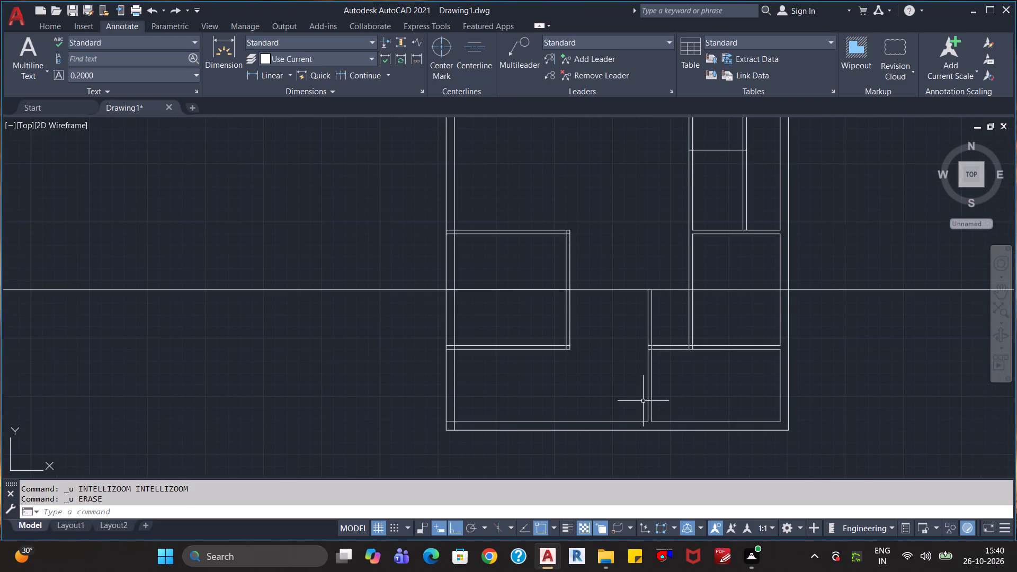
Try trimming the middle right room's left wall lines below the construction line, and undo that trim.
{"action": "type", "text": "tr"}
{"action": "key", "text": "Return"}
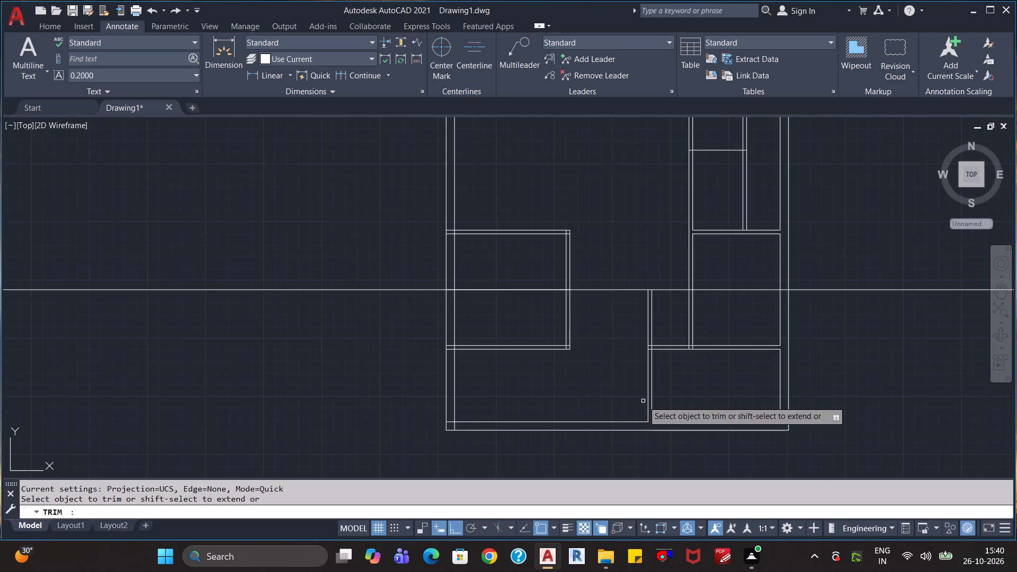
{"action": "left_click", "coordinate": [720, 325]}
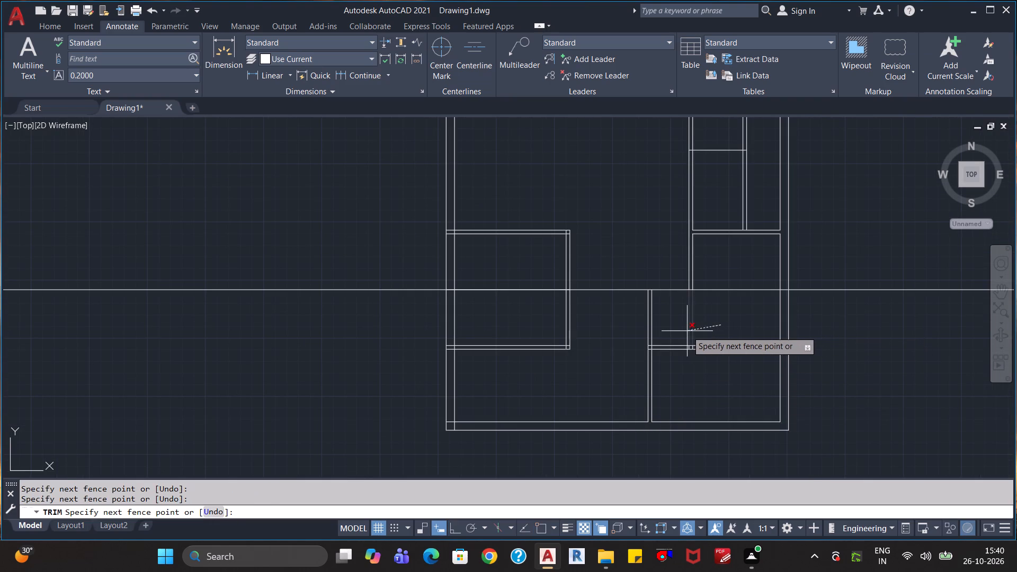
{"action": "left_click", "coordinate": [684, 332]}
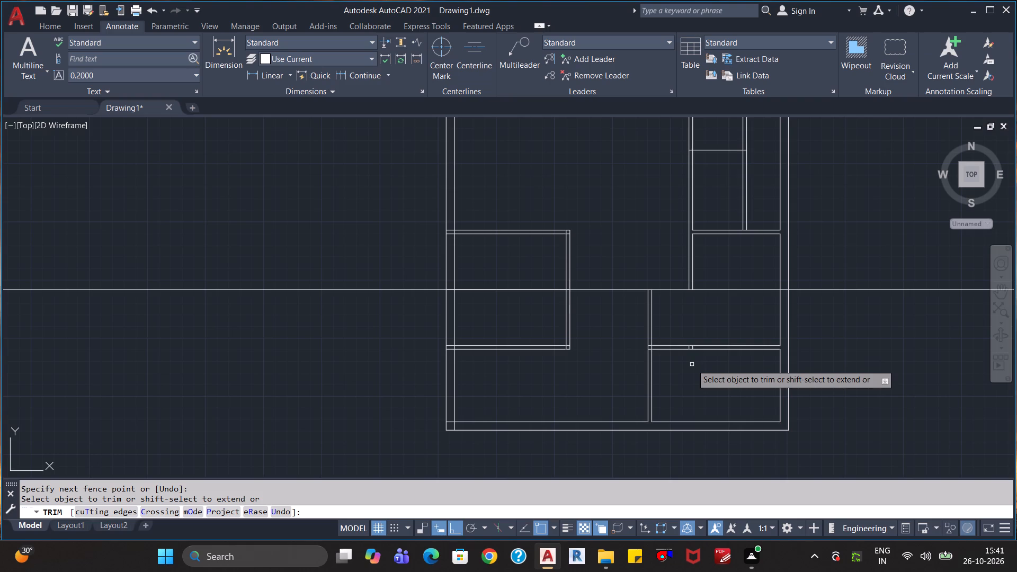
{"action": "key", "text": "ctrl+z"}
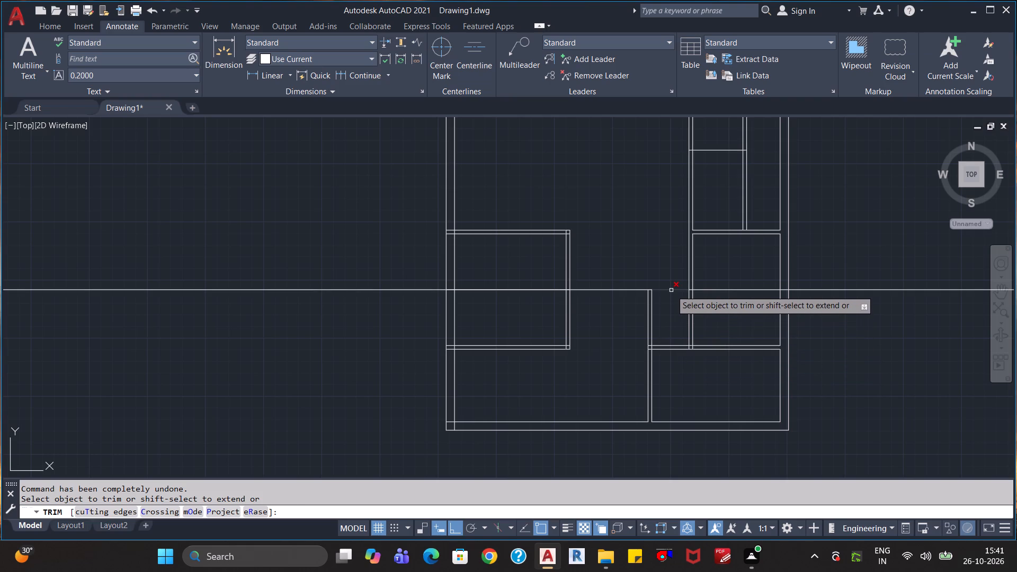
Trim away the double horizontal wall above the lower right room, including the leftover pieces below the middle right room's left wall.
{"action": "left_click", "coordinate": [670, 333]}
{"action": "left_click", "coordinate": [669, 363]}
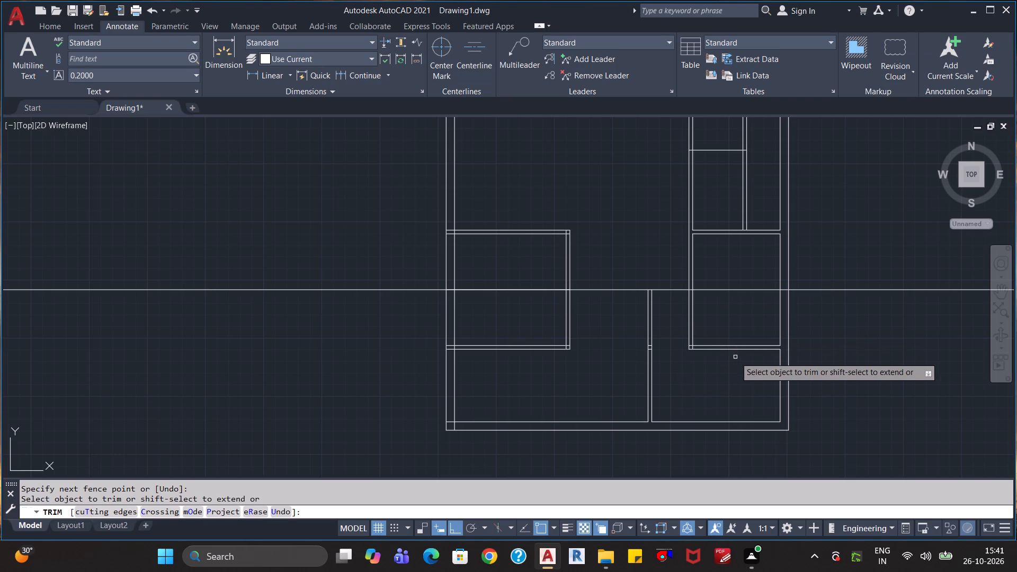
{"action": "left_click", "coordinate": [745, 338]}
{"action": "left_click", "coordinate": [722, 360]}
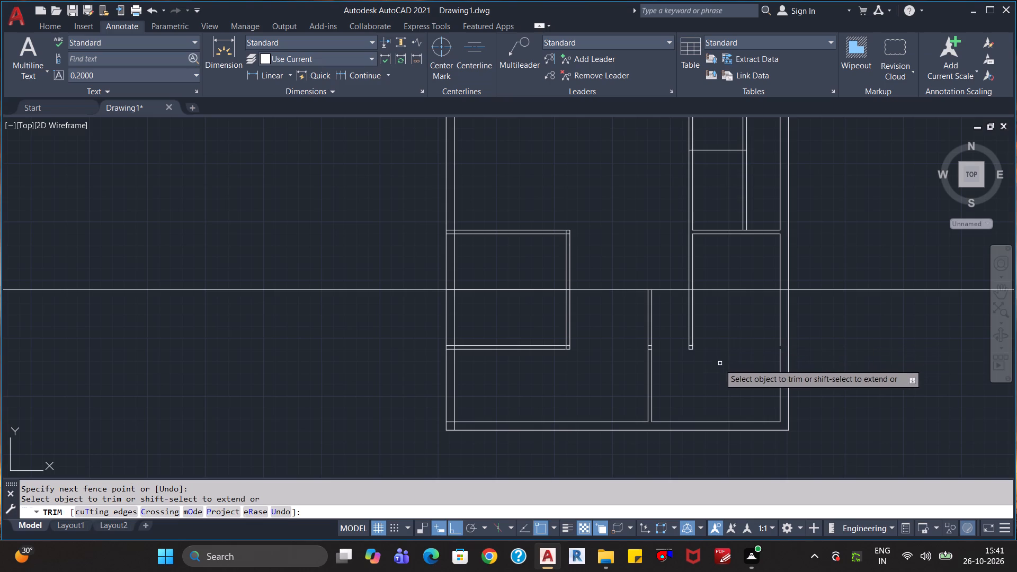
{"action": "left_click", "coordinate": [698, 347]}
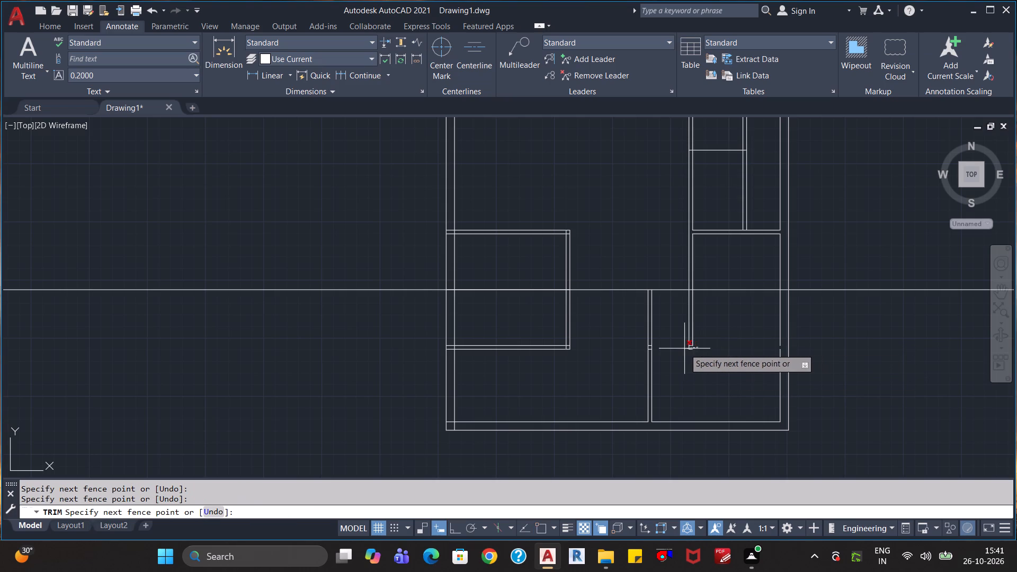
{"action": "left_click", "coordinate": [683, 348]}
{"action": "left_click", "coordinate": [691, 350]}
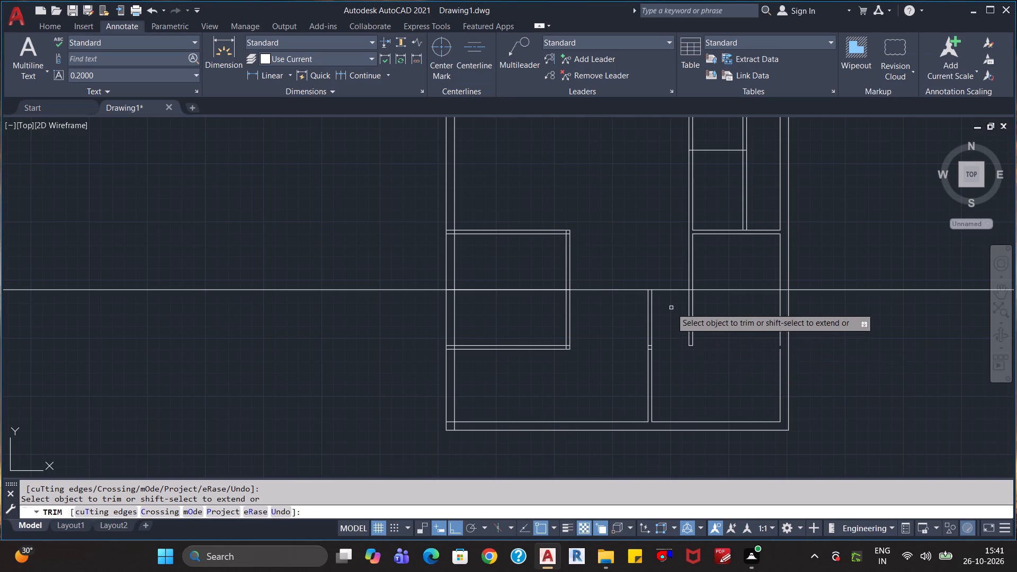
{"action": "key", "text": "Escape"}
{"action": "key", "text": "Escape"}
Offset the horizontal construction line upward by 4".
{"action": "key", "text": "o"}
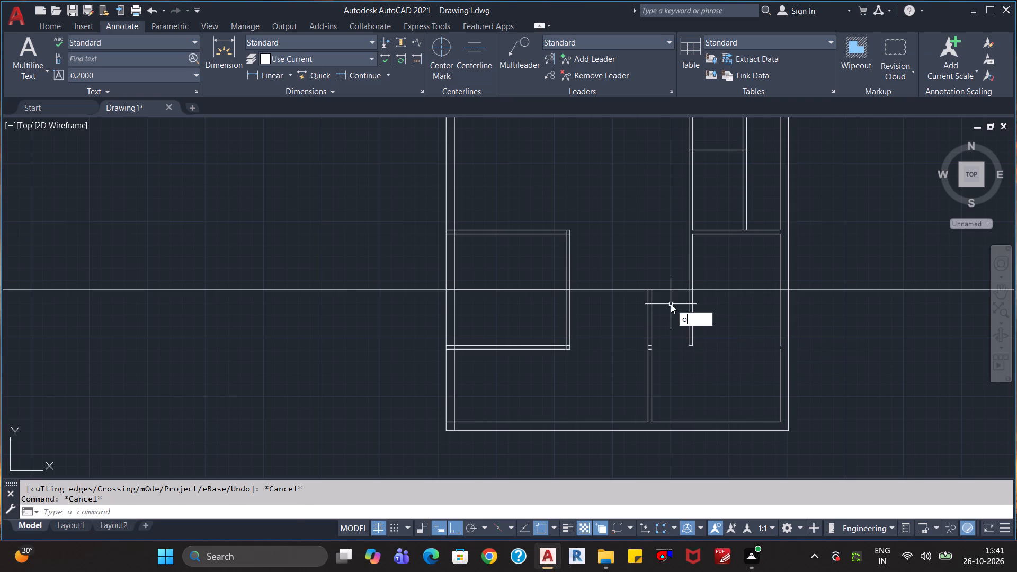
{"action": "key", "text": "Return"}
{"action": "key", "text": "4"}
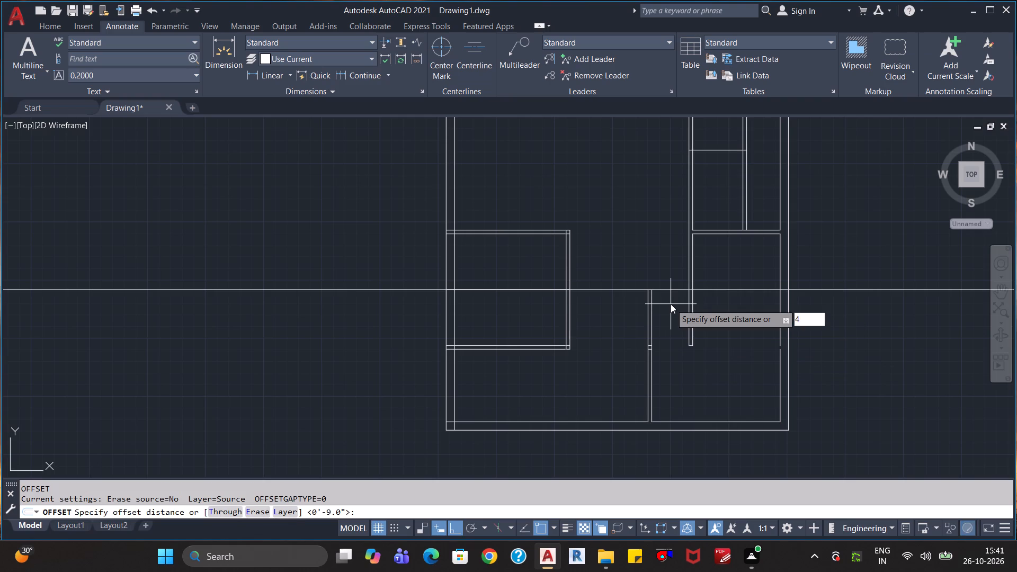
{"action": "key", "text": "shift+quotedbl"}
{"action": "key", "text": "Return"}
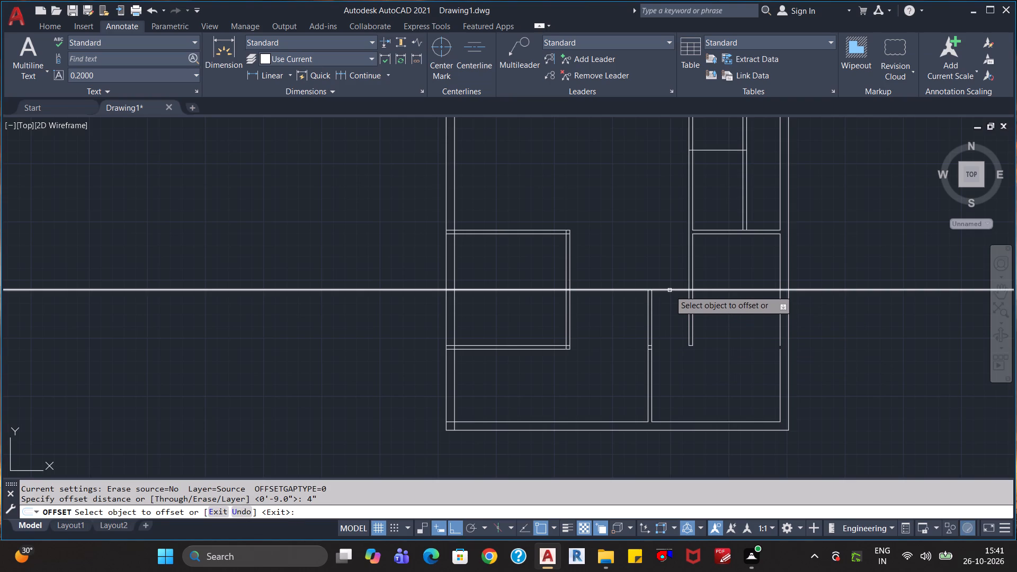
{"action": "left_click", "coordinate": [670, 290]}
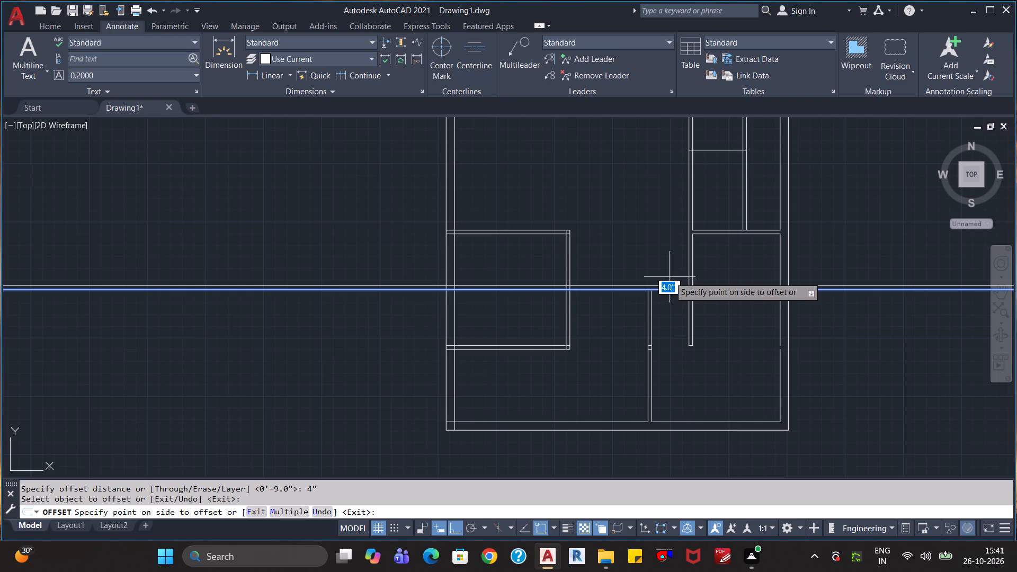
{"action": "left_click", "coordinate": [672, 270]}
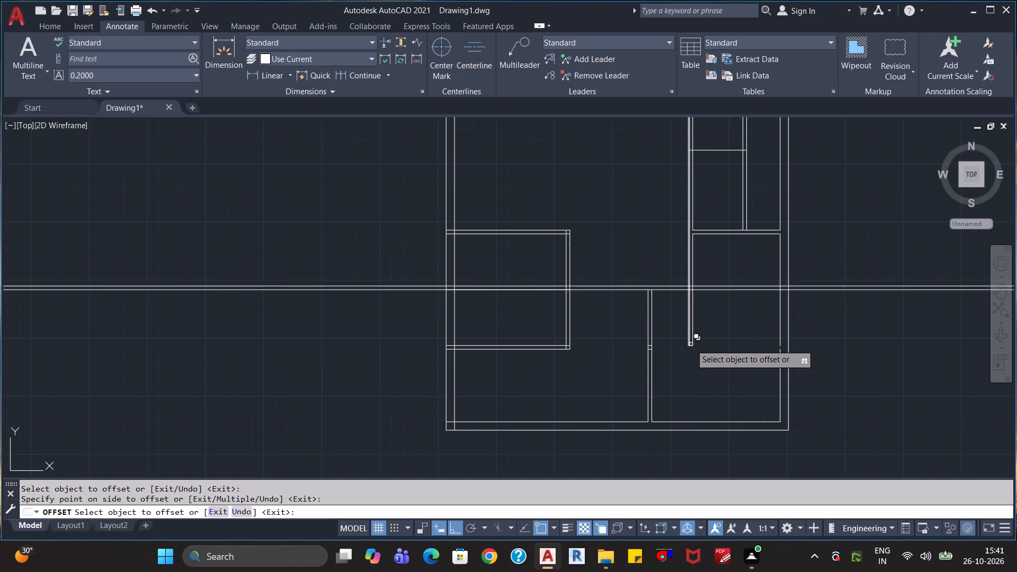
{"action": "key", "text": "Escape"}
{"action": "key", "text": "Escape"}
{"action": "key", "text": "Escape"}
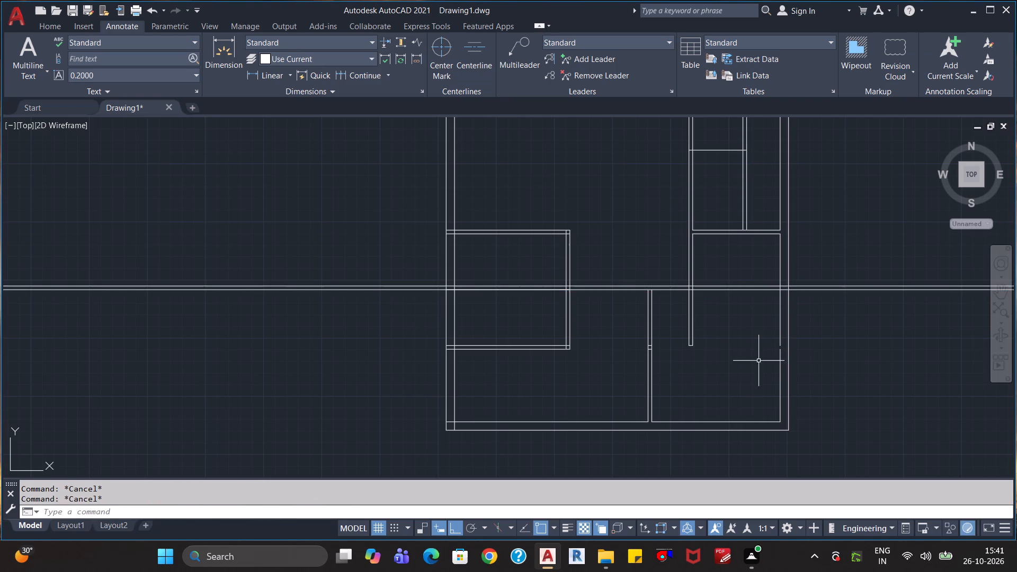
Erase the right exterior wall's inner line beside the lower right room and extend the line above it down to the bottom wall.
{"action": "left_click", "coordinate": [780, 357]}
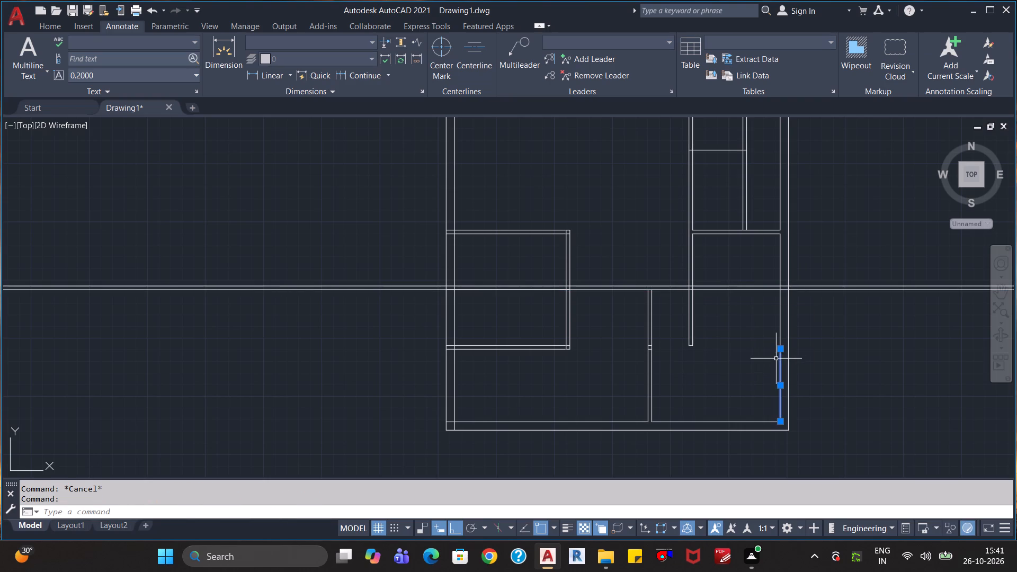
{"action": "key", "text": "Delete"}
{"action": "type", "text": "ex"}
{"action": "key", "text": "Return"}
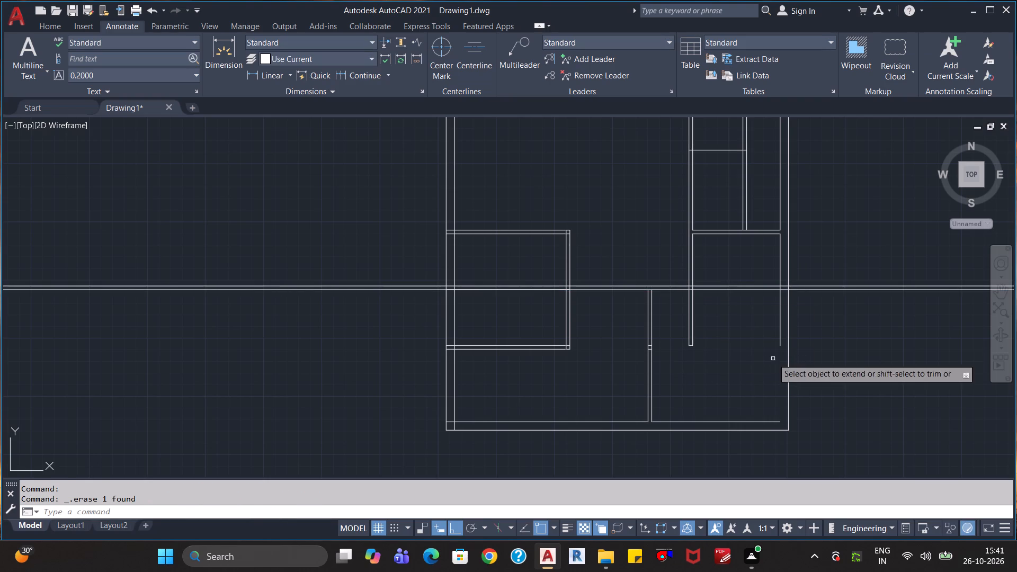
{"action": "left_click", "coordinate": [782, 334]}
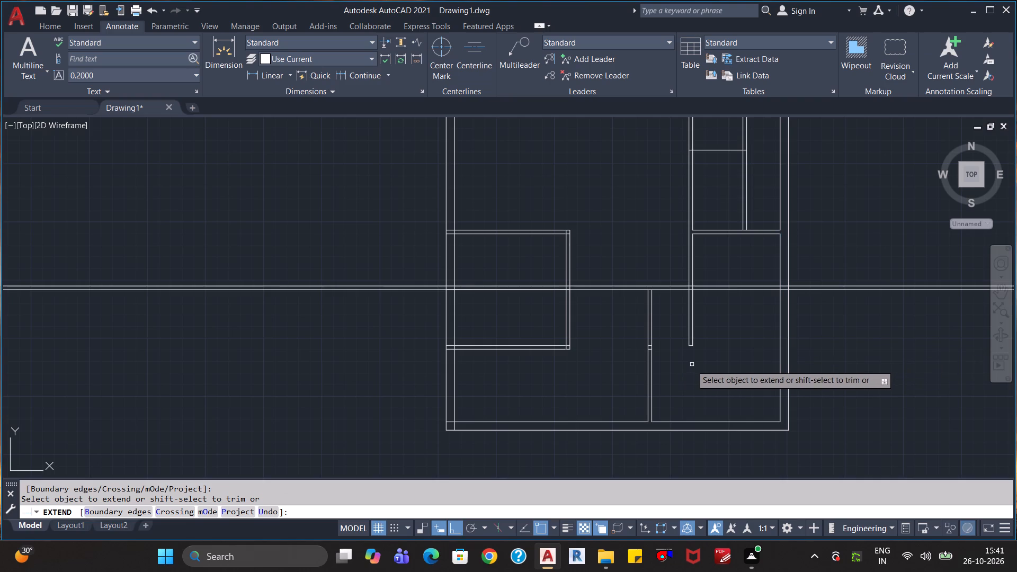
{"action": "scroll", "coordinate": [708, 372], "scroll_direction": "down", "scroll_amount": 1}
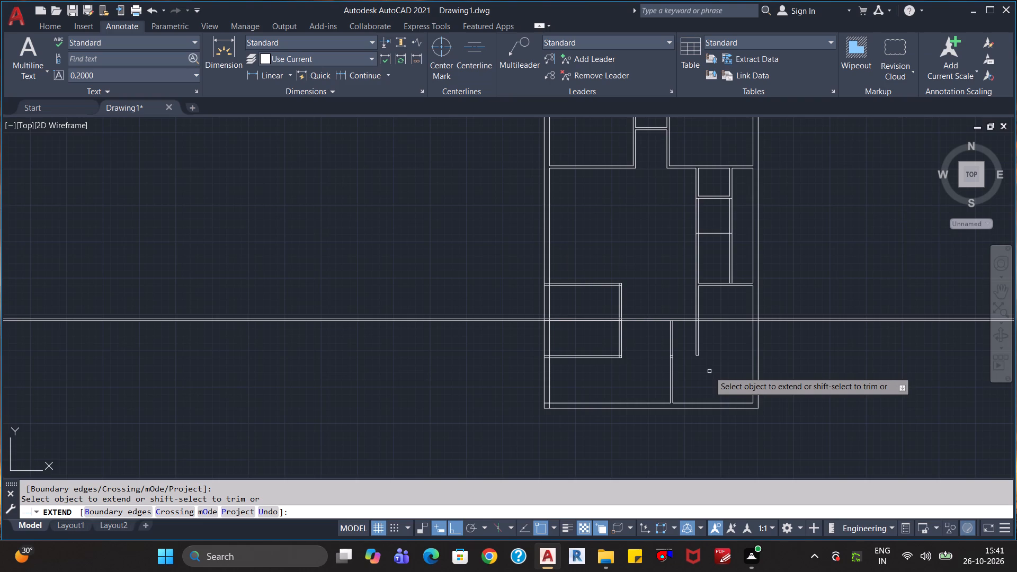
{"action": "scroll", "coordinate": [697, 371], "scroll_direction": "up", "scroll_amount": 3}
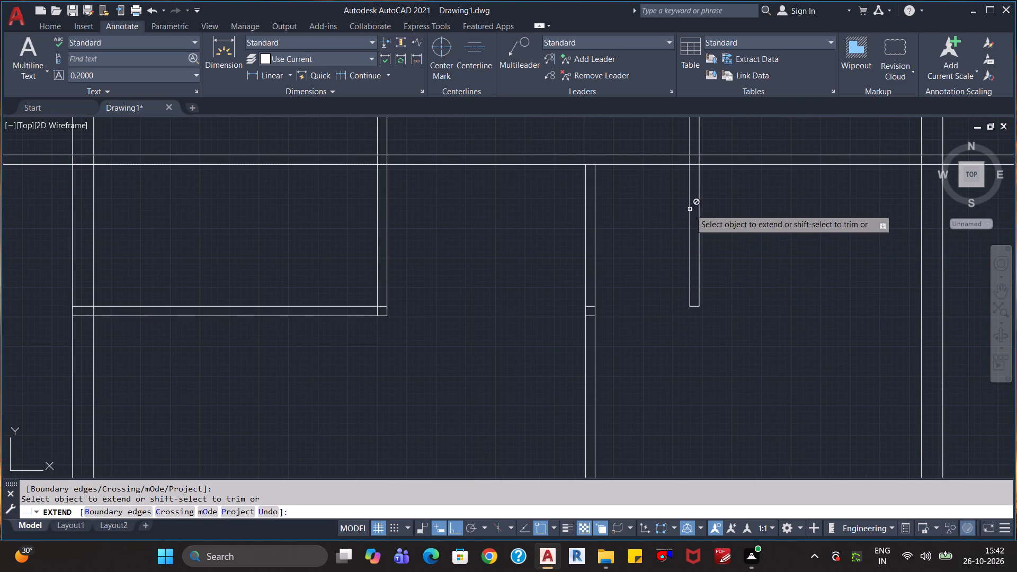
{"action": "key", "text": "Escape"}
{"action": "key", "text": "Escape"}
{"action": "key", "text": "Escape"}
{"action": "key", "text": "Escape"}
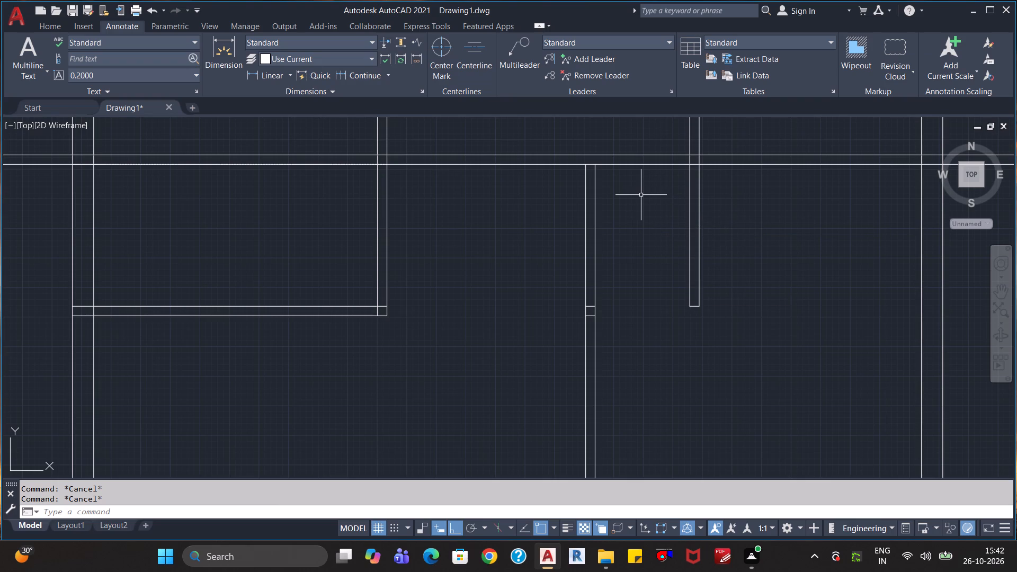
Extend both lines of the lower right room's left wall up to the upper horizontal construction line.
{"action": "type", "text": "ex"}
{"action": "key", "text": "Return"}
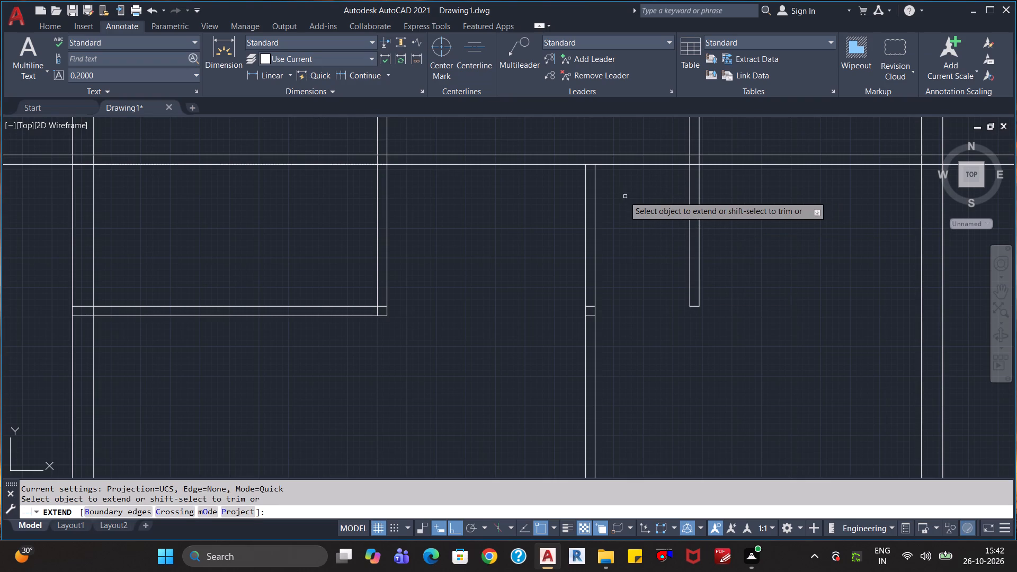
{"action": "left_click", "coordinate": [585, 178]}
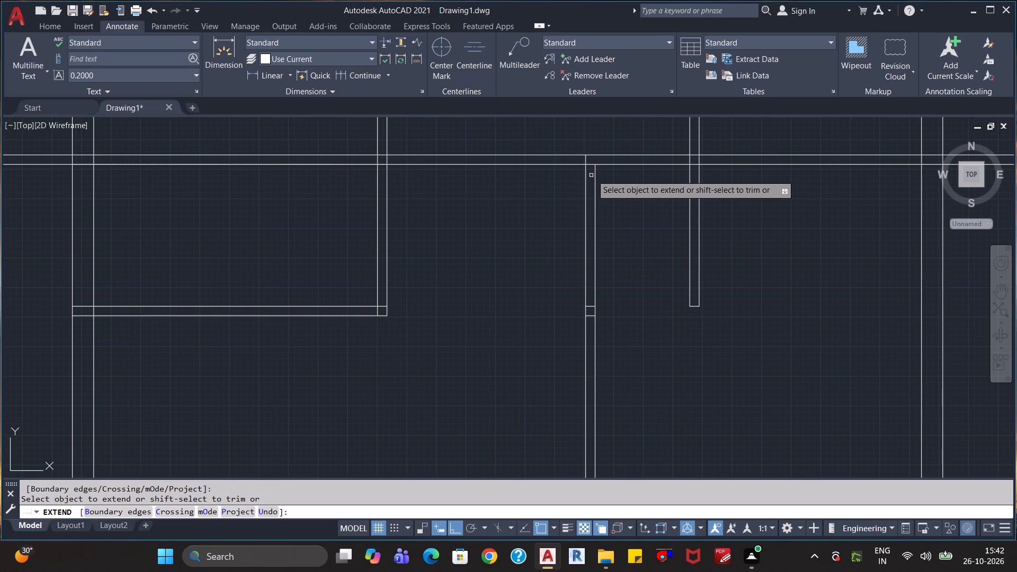
{"action": "left_click", "coordinate": [595, 173]}
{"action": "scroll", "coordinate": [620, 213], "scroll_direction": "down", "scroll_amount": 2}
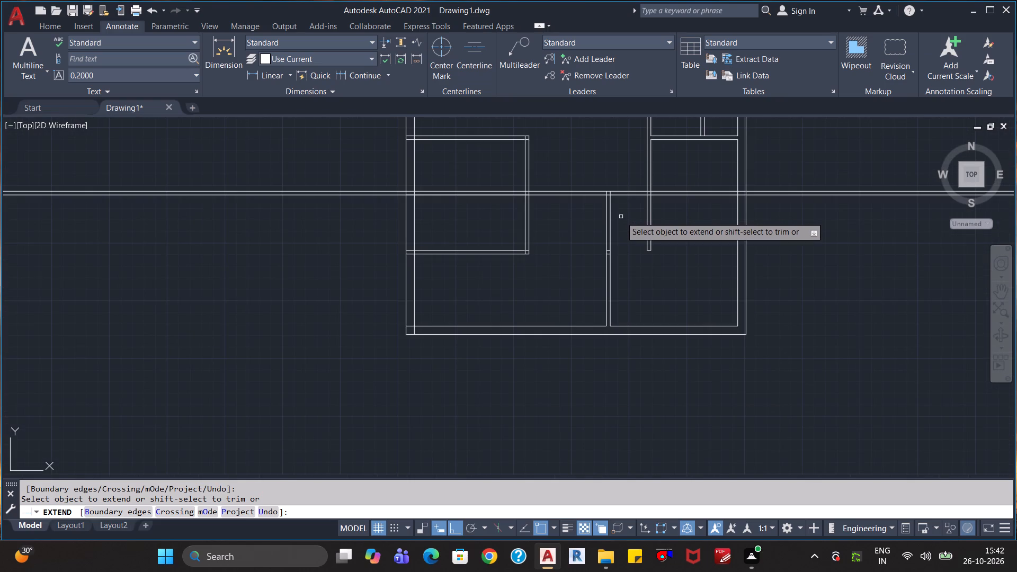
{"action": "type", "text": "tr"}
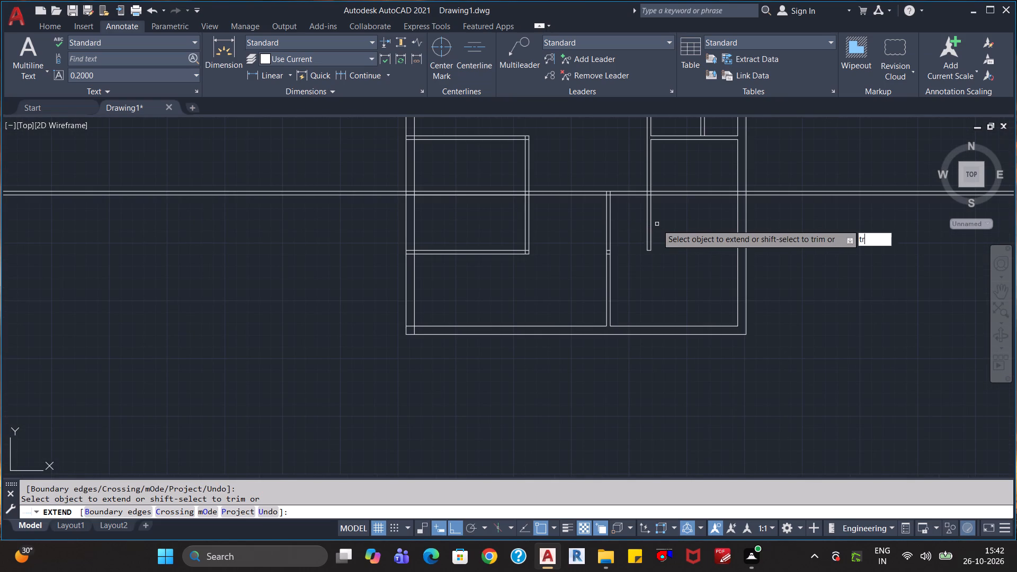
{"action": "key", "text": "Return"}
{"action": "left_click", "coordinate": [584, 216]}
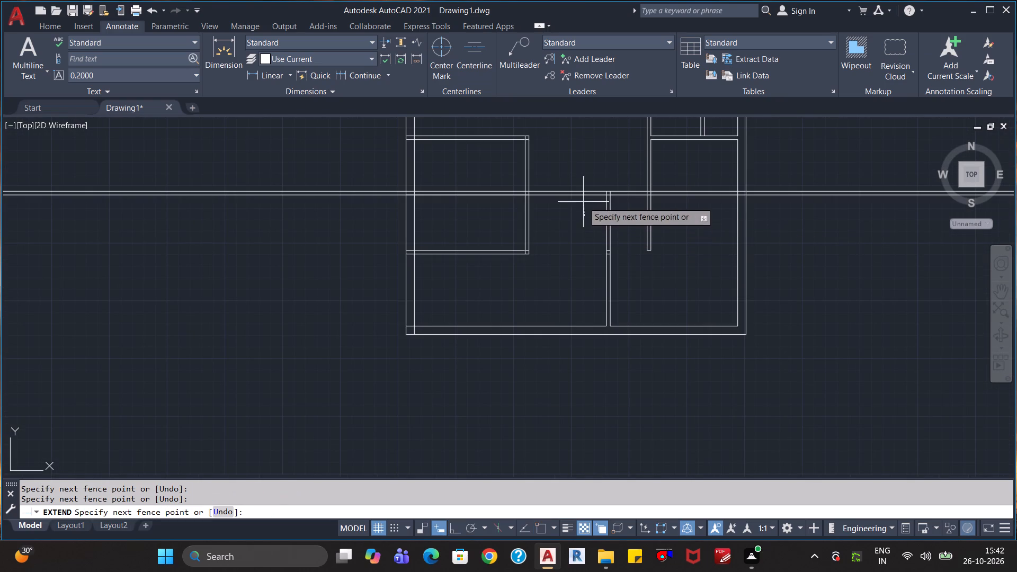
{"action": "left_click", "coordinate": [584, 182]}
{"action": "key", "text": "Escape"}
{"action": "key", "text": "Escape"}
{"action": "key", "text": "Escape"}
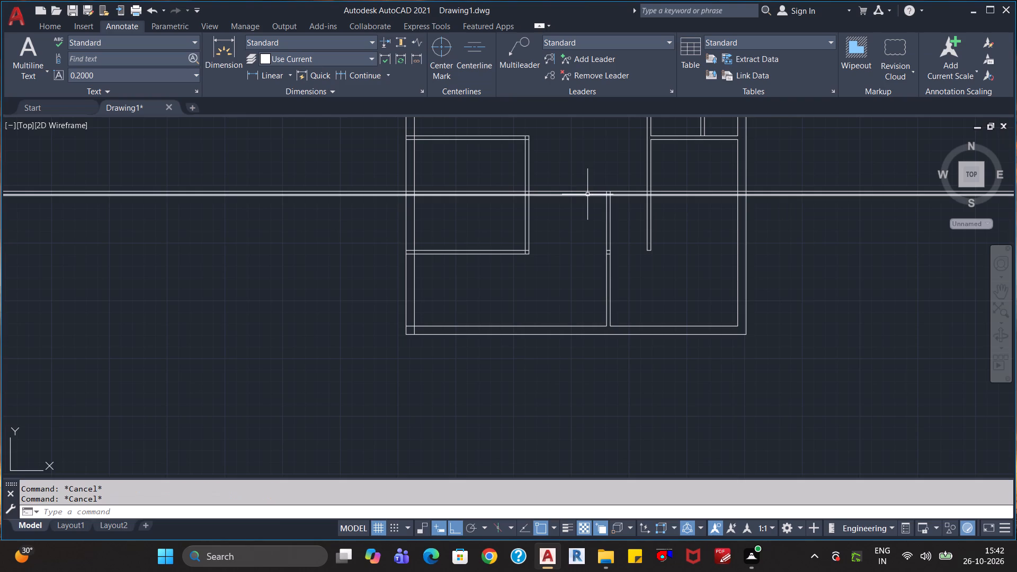
Trim both horizontal construction lines between the lower left room and the lower right room's left wall, and across the right room's interior.
{"action": "type", "text": "tr"}
{"action": "key", "text": "Return"}
{"action": "left_click", "coordinate": [589, 169]}
{"action": "left_click", "coordinate": [586, 220]}
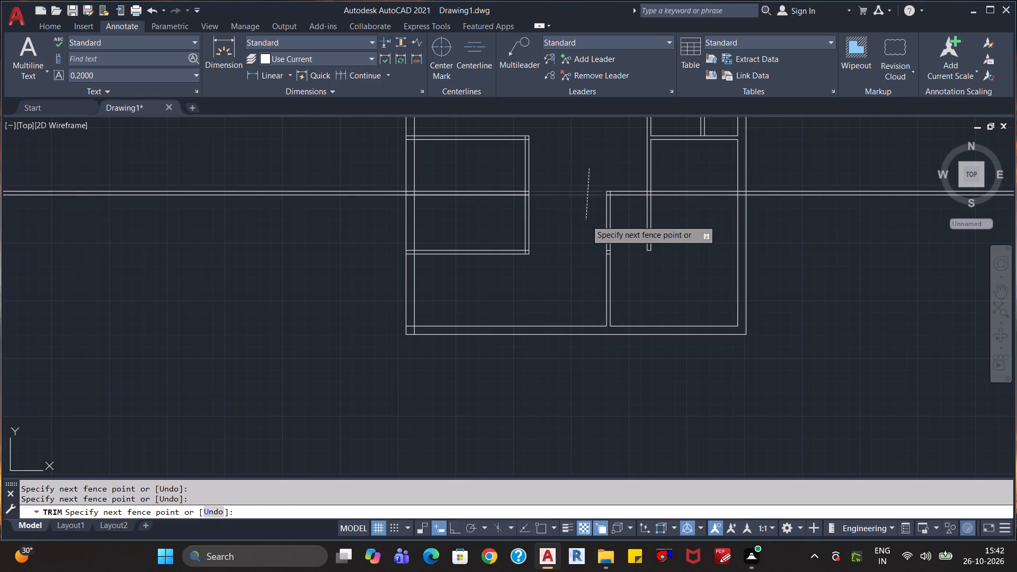
{"action": "left_click", "coordinate": [672, 178]}
{"action": "left_click", "coordinate": [670, 205]}
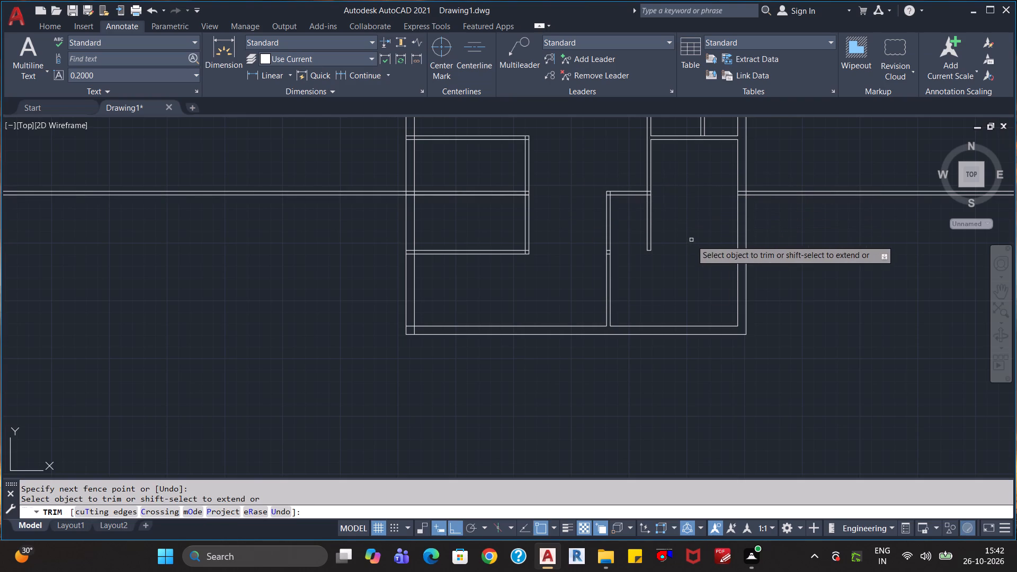
{"action": "key", "text": "Escape"}
{"action": "key", "text": "Escape"}
Erase the leftover construction line pieces beyond the right exterior wall and across the lower left room.
{"action": "left_click", "coordinate": [811, 168]}
{"action": "left_click", "coordinate": [803, 221]}
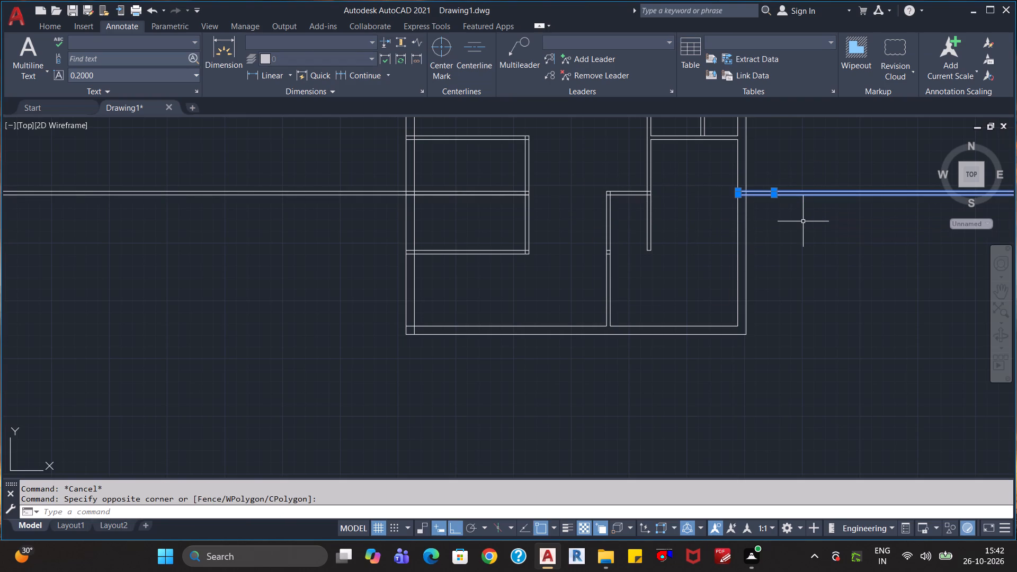
{"action": "key", "text": "Delete"}
{"action": "left_click", "coordinate": [362, 174]}
{"action": "left_click_drag", "start_coordinate": [347, 230], "coordinate": [347, 236]}
{"action": "key", "text": "Delete"}
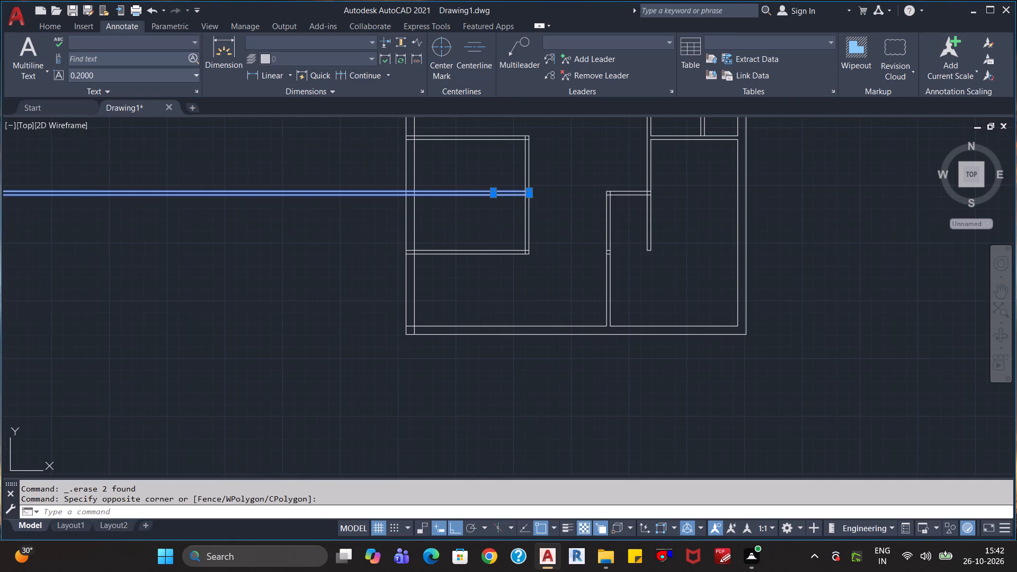
{"action": "left_click", "coordinate": [464, 190]}
{"action": "left_click", "coordinate": [462, 203]}
{"action": "key", "text": "Delete"}
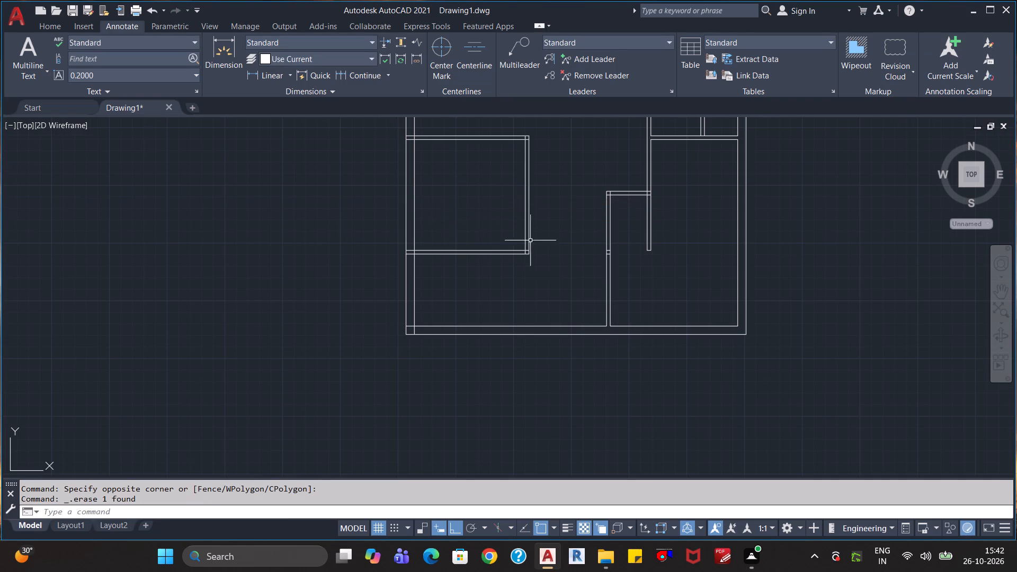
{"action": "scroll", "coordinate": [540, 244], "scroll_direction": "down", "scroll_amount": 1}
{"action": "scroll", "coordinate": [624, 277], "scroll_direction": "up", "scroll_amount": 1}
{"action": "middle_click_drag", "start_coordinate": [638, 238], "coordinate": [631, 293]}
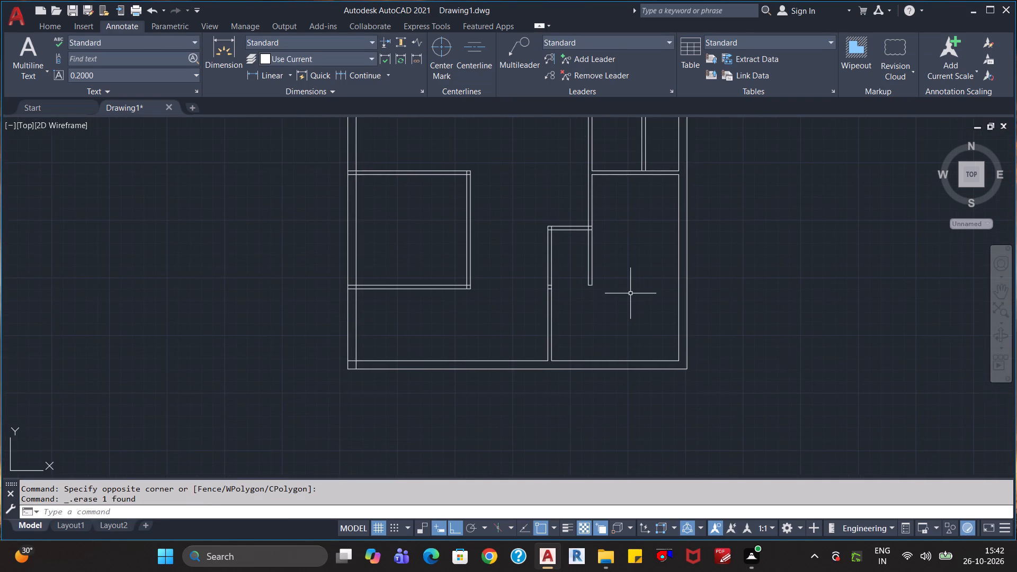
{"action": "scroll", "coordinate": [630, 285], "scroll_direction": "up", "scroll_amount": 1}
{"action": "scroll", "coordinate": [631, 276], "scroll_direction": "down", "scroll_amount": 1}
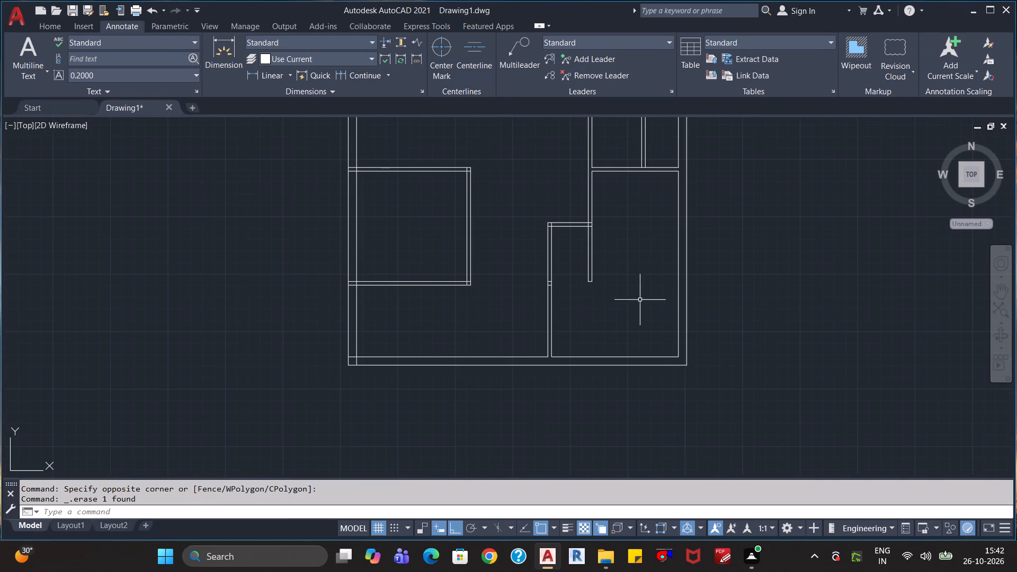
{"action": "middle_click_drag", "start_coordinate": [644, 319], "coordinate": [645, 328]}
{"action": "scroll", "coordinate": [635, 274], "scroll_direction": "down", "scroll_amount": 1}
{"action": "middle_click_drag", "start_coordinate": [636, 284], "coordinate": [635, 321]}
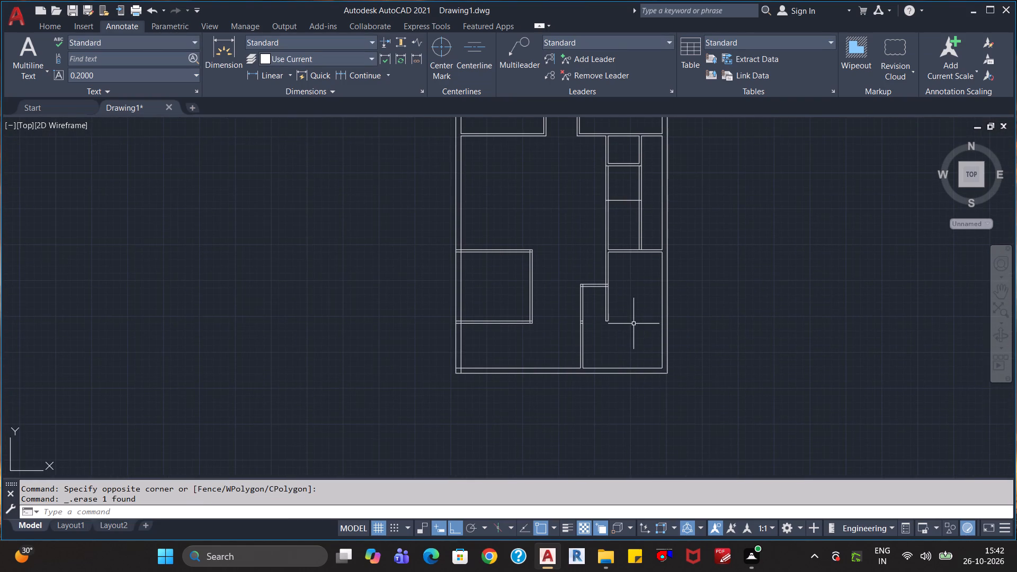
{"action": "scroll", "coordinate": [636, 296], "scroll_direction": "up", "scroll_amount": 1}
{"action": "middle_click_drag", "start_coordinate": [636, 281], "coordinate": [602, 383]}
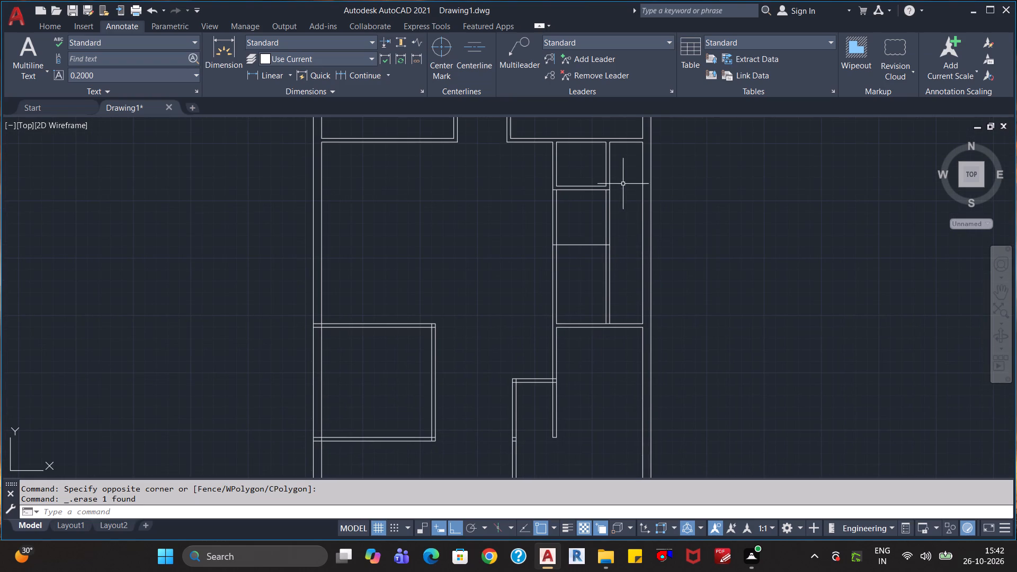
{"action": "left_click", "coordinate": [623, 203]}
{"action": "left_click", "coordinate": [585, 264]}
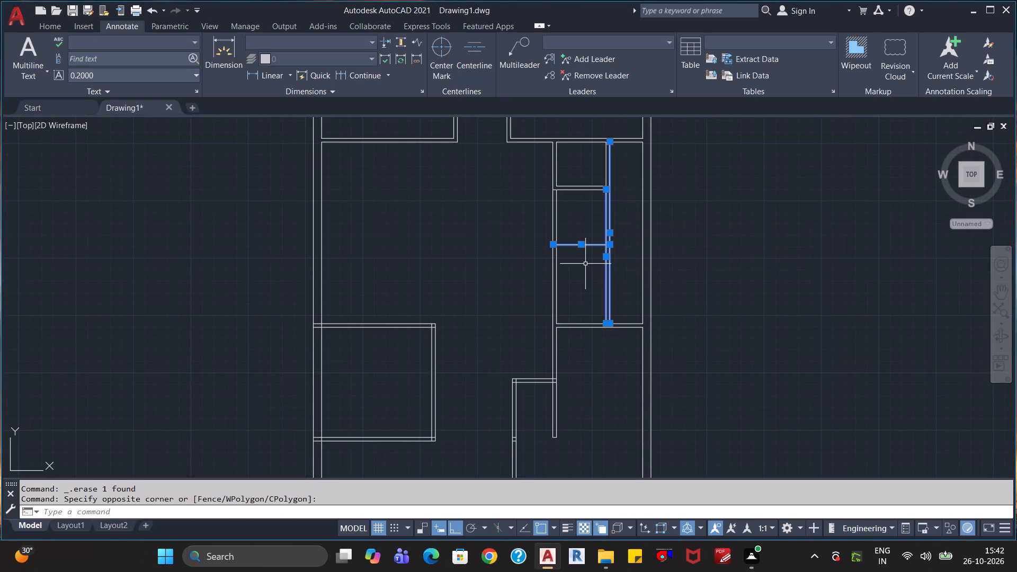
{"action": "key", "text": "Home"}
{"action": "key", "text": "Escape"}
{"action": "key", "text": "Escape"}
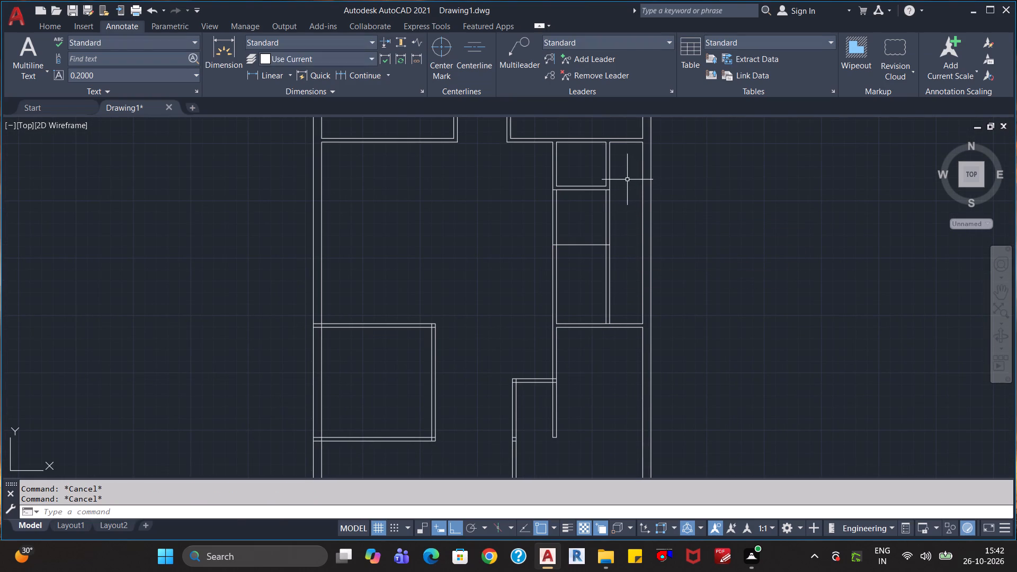
Erase the vertical double partition and the horizontal partition lines inside the middle right room.
{"action": "left_click", "coordinate": [627, 178]}
{"action": "left_click", "coordinate": [572, 251]}
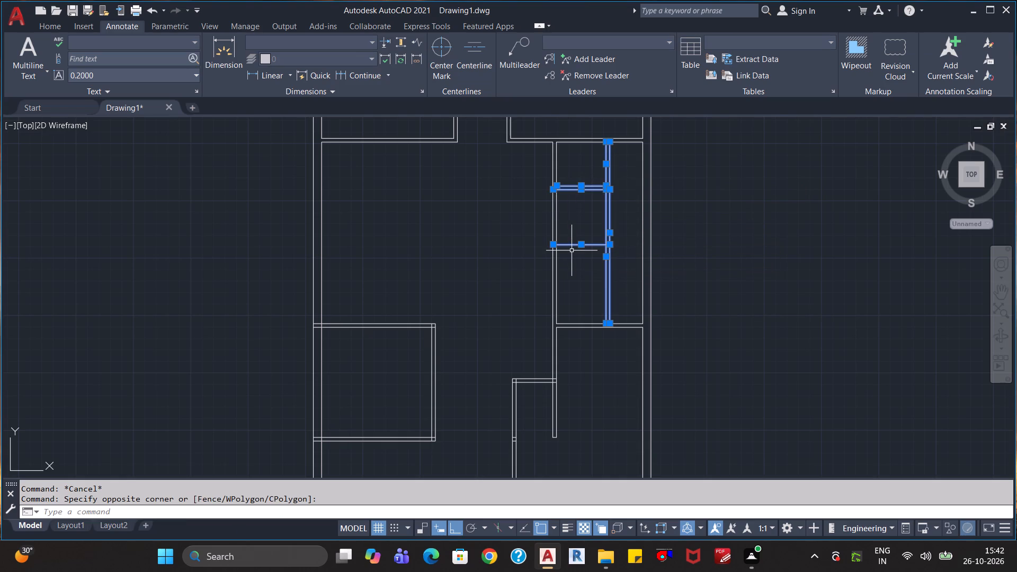
{"action": "key", "text": "Delete"}
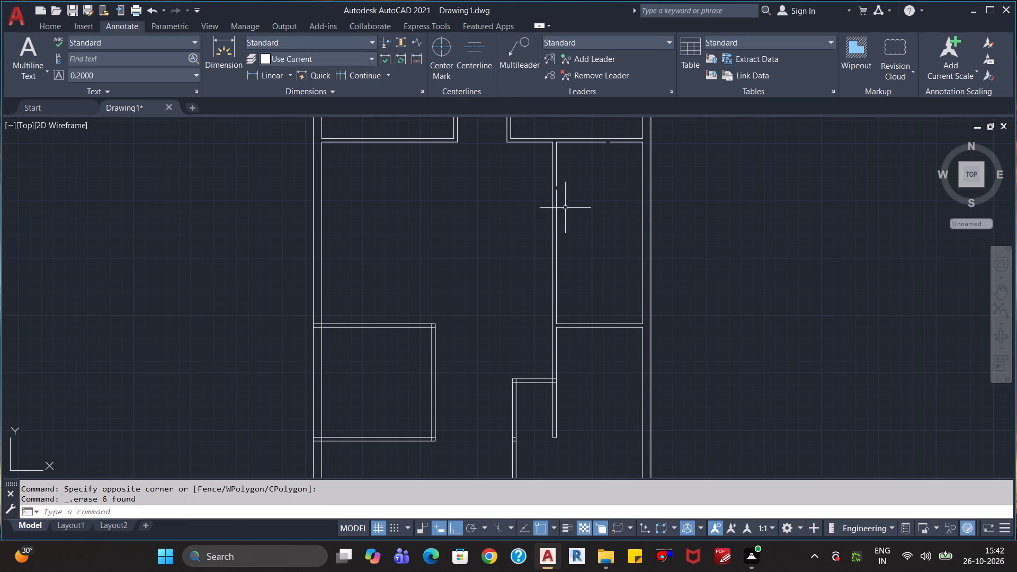
Erase the short upper segment of the middle right room's left inner wall line and the broken segments of the top wall's lower line.
{"action": "left_click", "coordinate": [555, 181]}
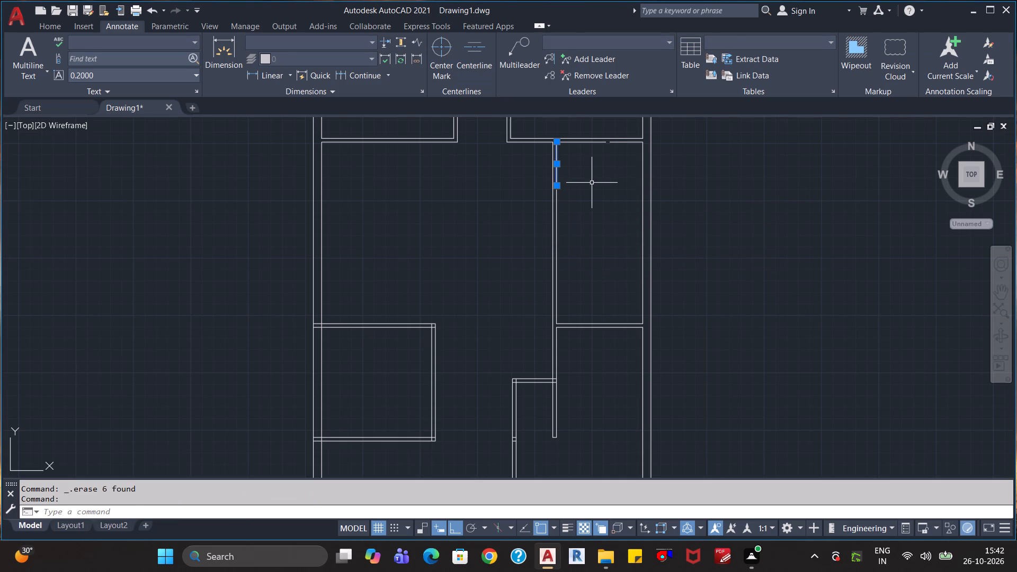
{"action": "key", "text": "Delete"}
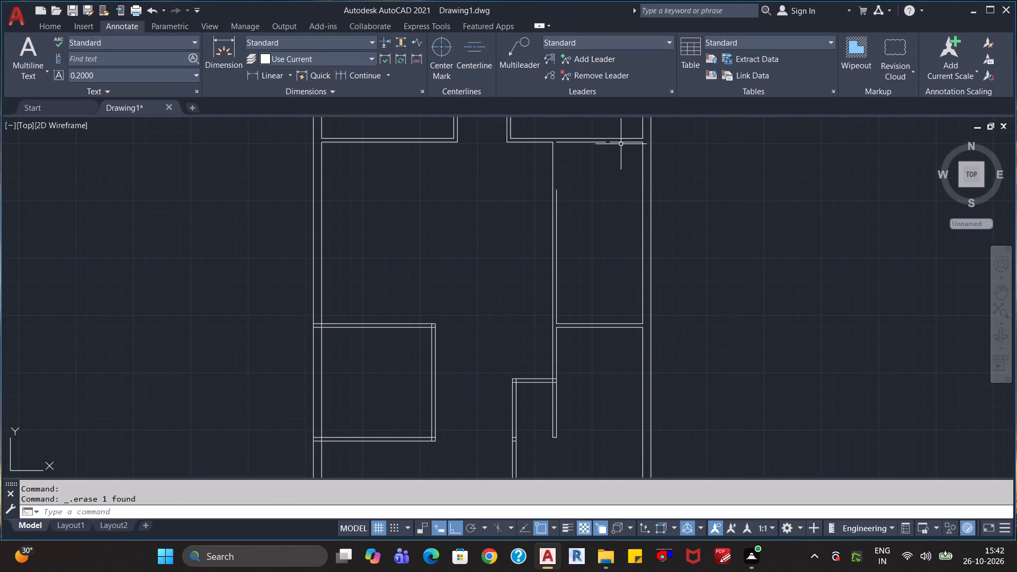
{"action": "left_click", "coordinate": [587, 142]}
{"action": "key", "text": "Delete"}
{"action": "left_click", "coordinate": [541, 141]}
{"action": "key", "text": "Delete"}
Extend the remaining top wall line across to the corridor corner and the left inner wall line up to the top wall.
{"action": "type", "text": "ex"}
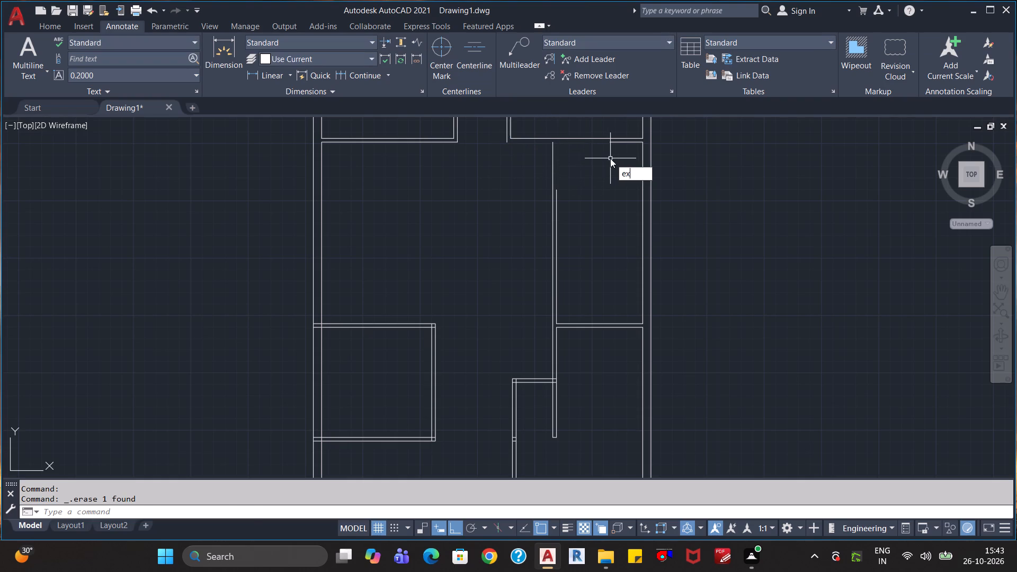
{"action": "key", "text": "Return"}
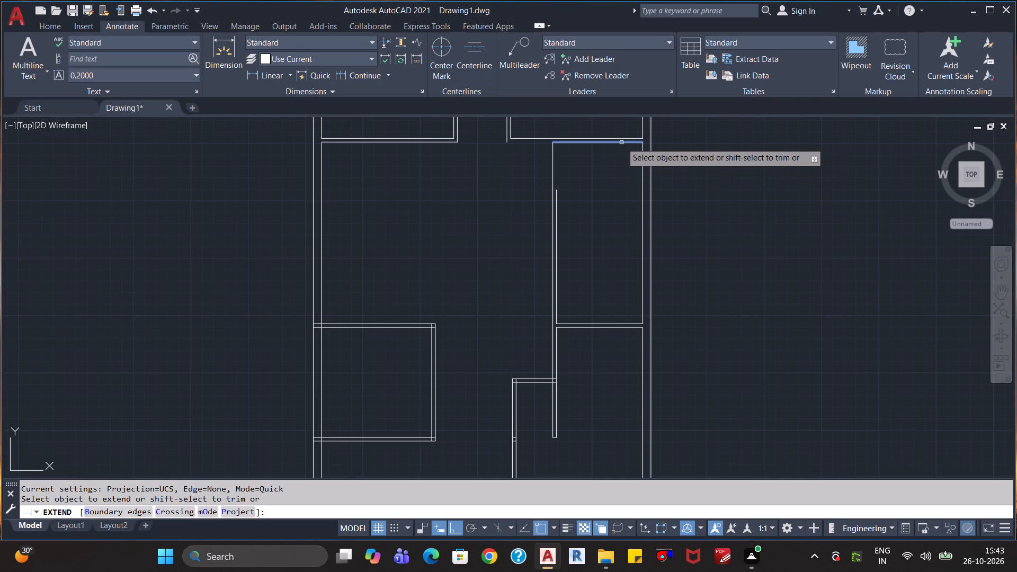
{"action": "left_click", "coordinate": [621, 142]}
{"action": "left_click", "coordinate": [593, 143]}
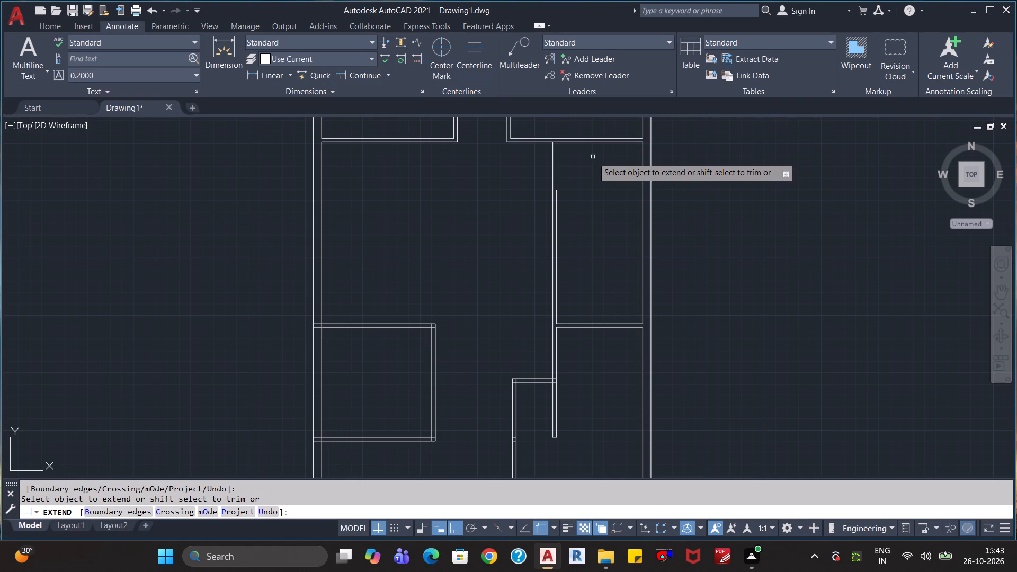
{"action": "left_click", "coordinate": [557, 201]}
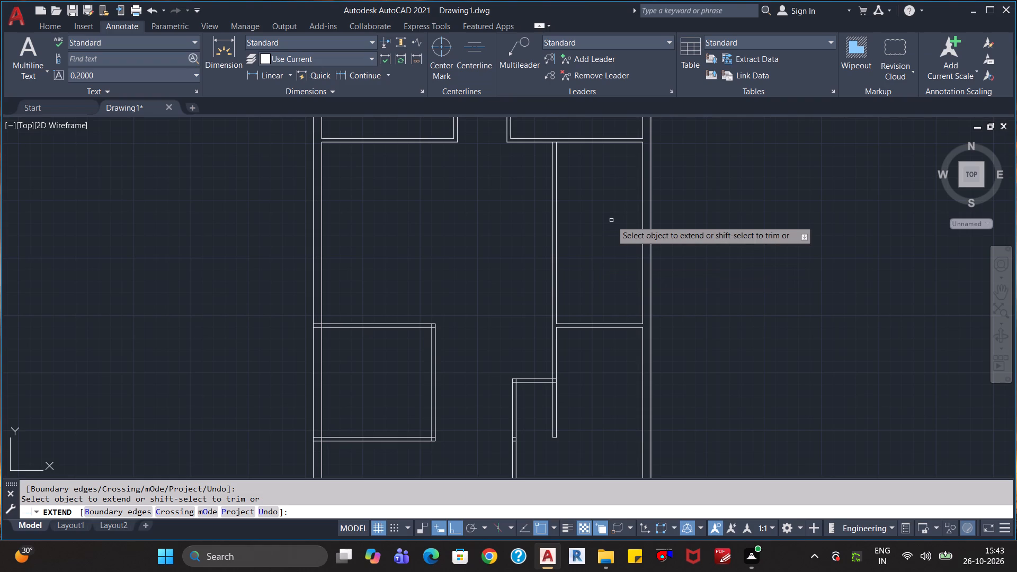
{"action": "key", "text": "Escape"}
{"action": "key", "text": "Escape"}
{"action": "key", "text": "Escape"}
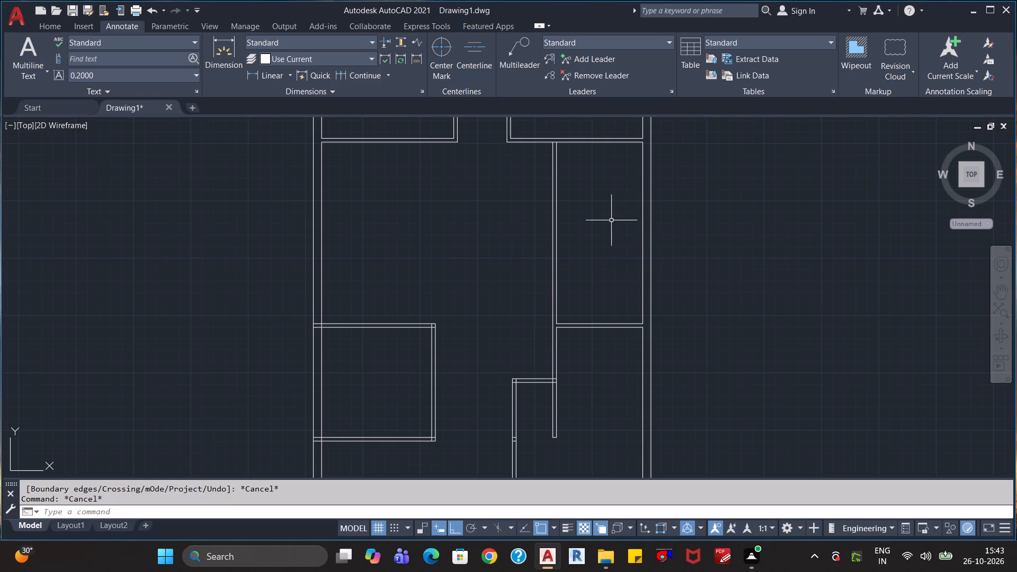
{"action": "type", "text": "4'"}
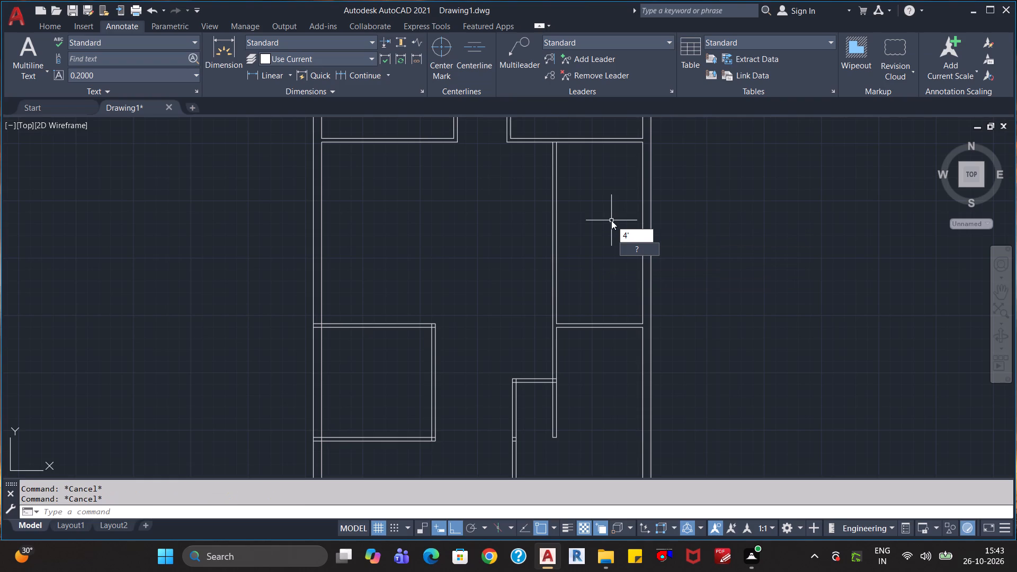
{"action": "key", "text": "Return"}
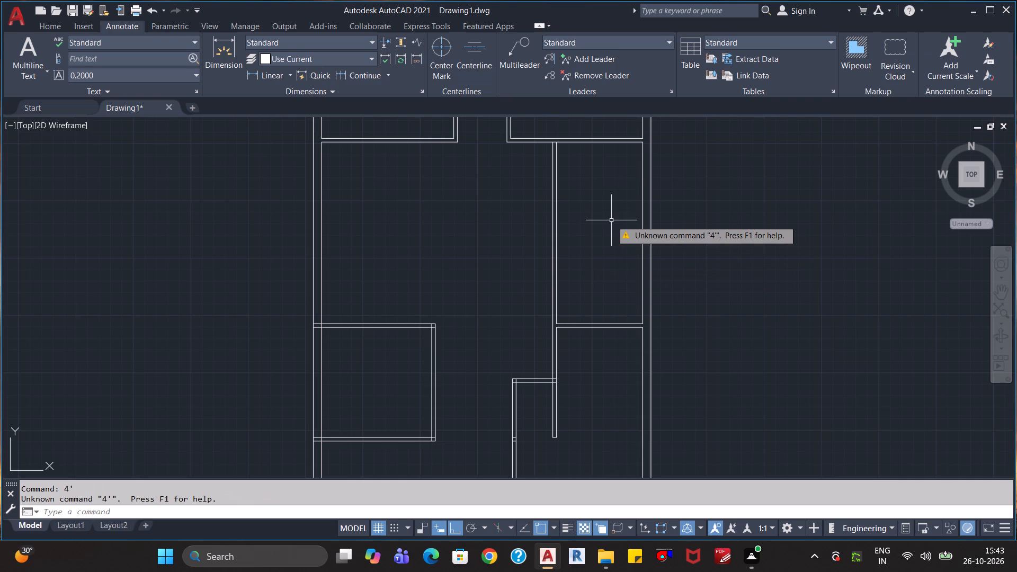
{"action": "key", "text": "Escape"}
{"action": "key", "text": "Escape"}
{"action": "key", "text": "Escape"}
Offset the middle right room's top wall line 4' downward, and offset the new line another 4" downward as a partition.
{"action": "key", "text": "o"}
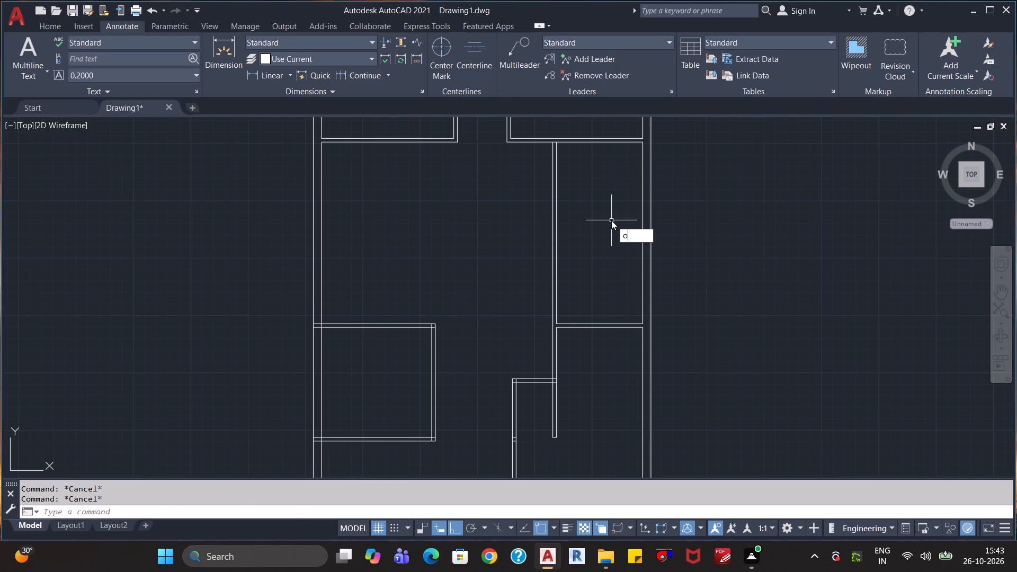
{"action": "key", "text": "Return"}
{"action": "type", "text": "4'"}
{"action": "key", "text": "Return"}
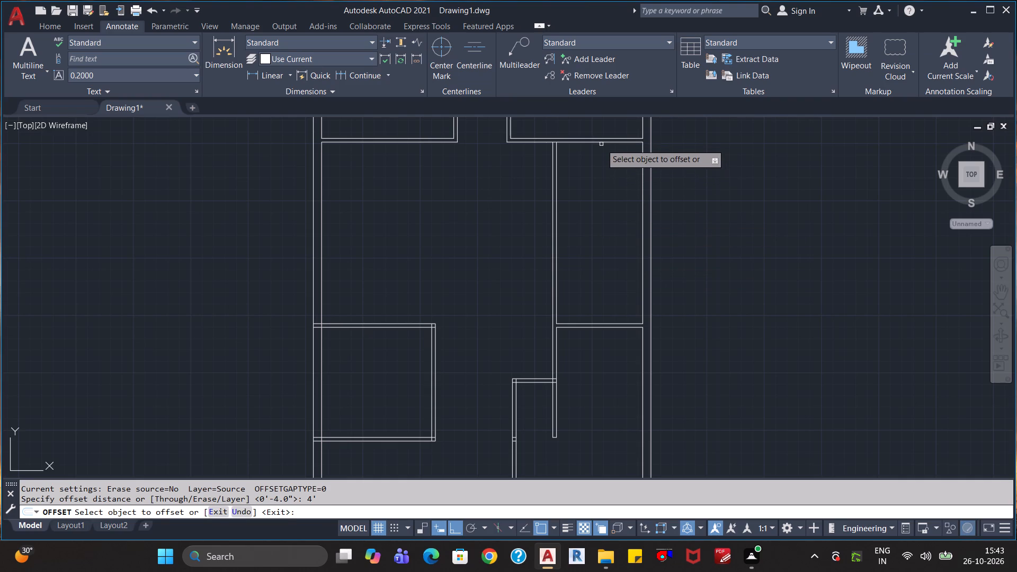
{"action": "left_click", "coordinate": [603, 143]}
{"action": "left_click", "coordinate": [610, 229]}
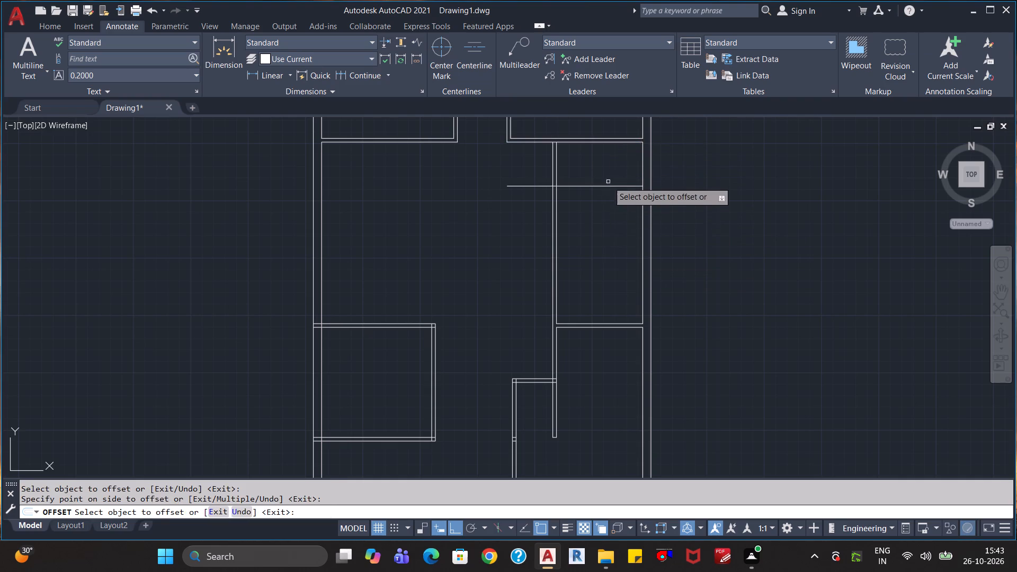
{"action": "left_click", "coordinate": [605, 187]}
{"action": "type", "text": "4\""}
{"action": "key", "text": "Return"}
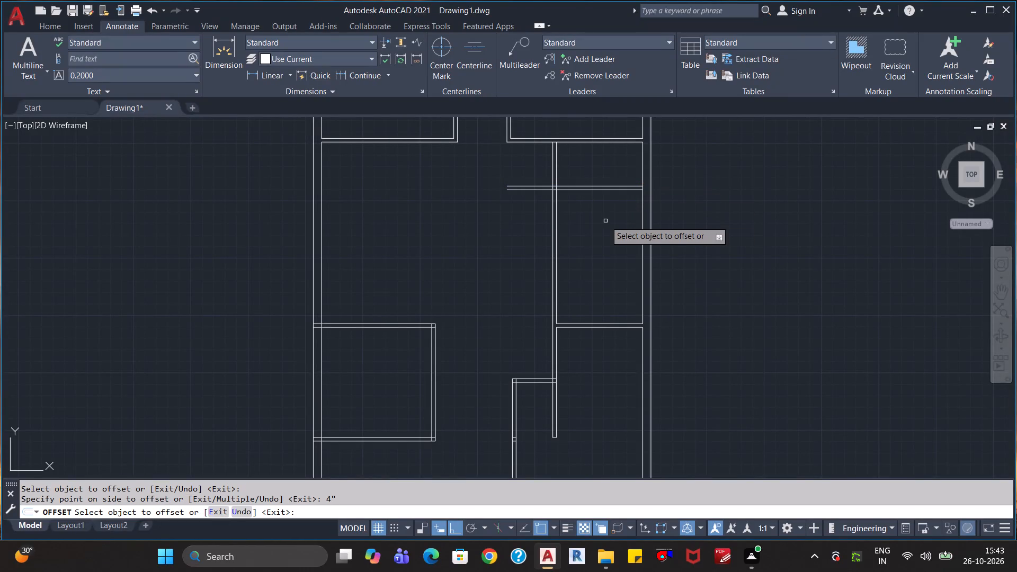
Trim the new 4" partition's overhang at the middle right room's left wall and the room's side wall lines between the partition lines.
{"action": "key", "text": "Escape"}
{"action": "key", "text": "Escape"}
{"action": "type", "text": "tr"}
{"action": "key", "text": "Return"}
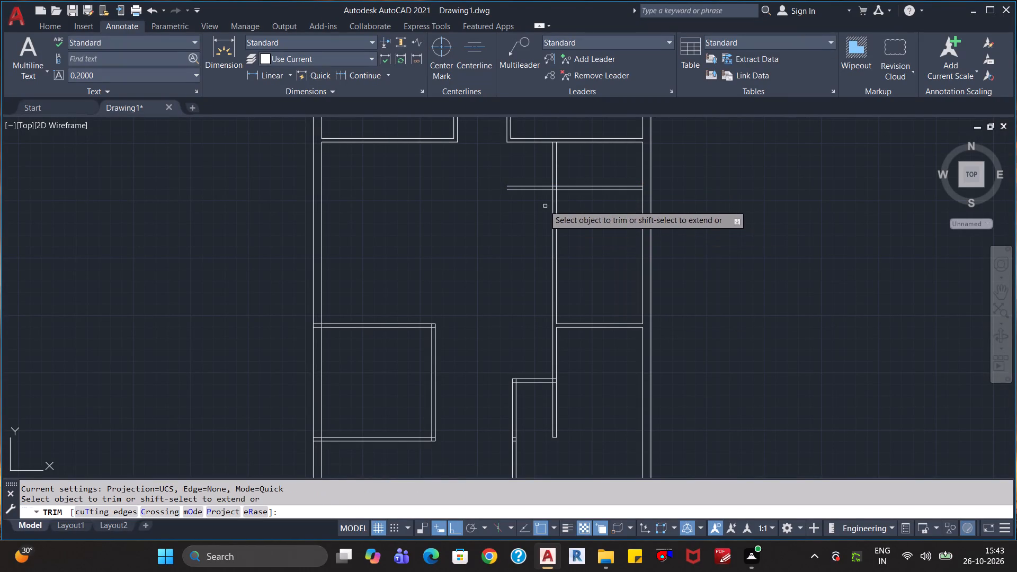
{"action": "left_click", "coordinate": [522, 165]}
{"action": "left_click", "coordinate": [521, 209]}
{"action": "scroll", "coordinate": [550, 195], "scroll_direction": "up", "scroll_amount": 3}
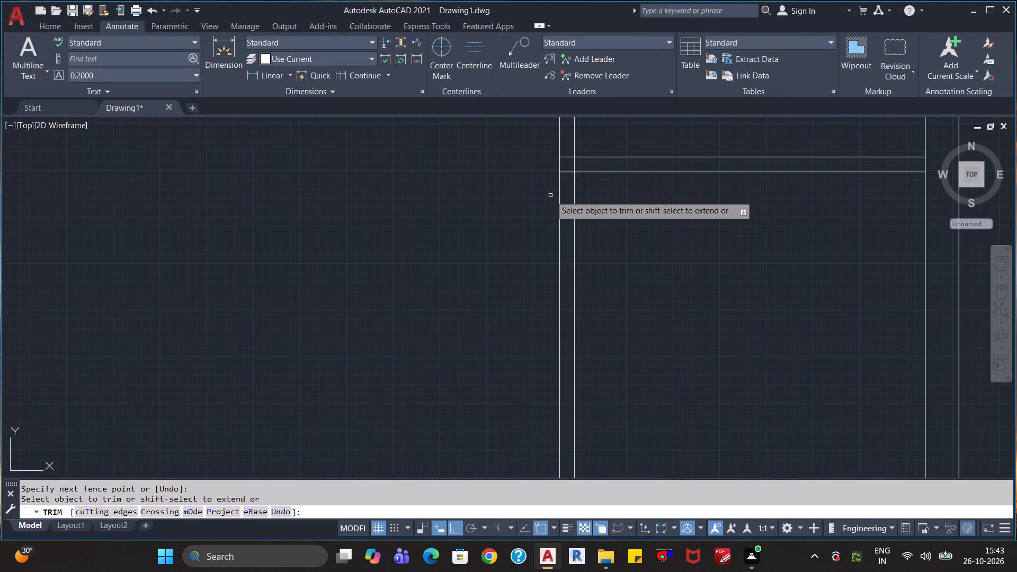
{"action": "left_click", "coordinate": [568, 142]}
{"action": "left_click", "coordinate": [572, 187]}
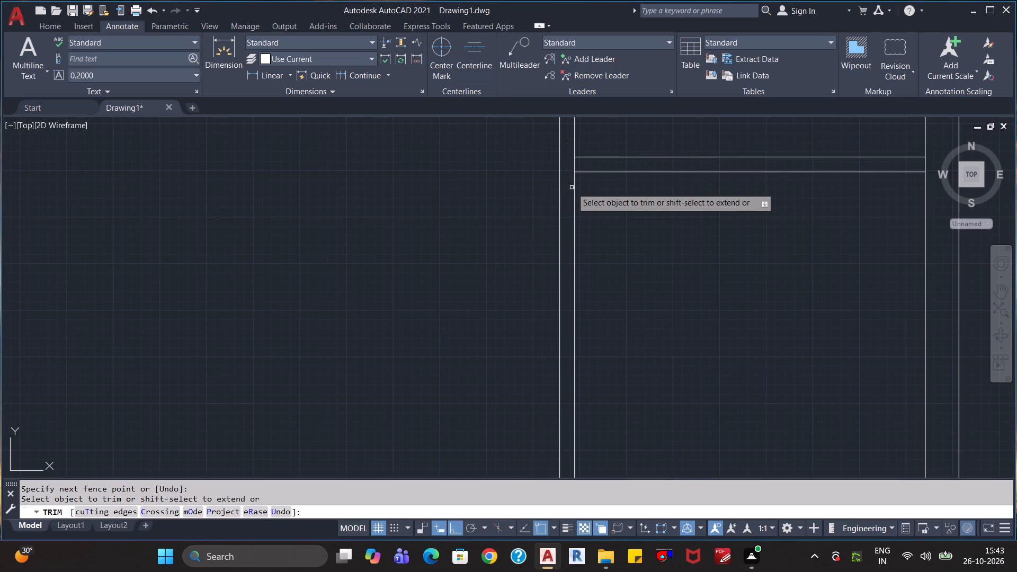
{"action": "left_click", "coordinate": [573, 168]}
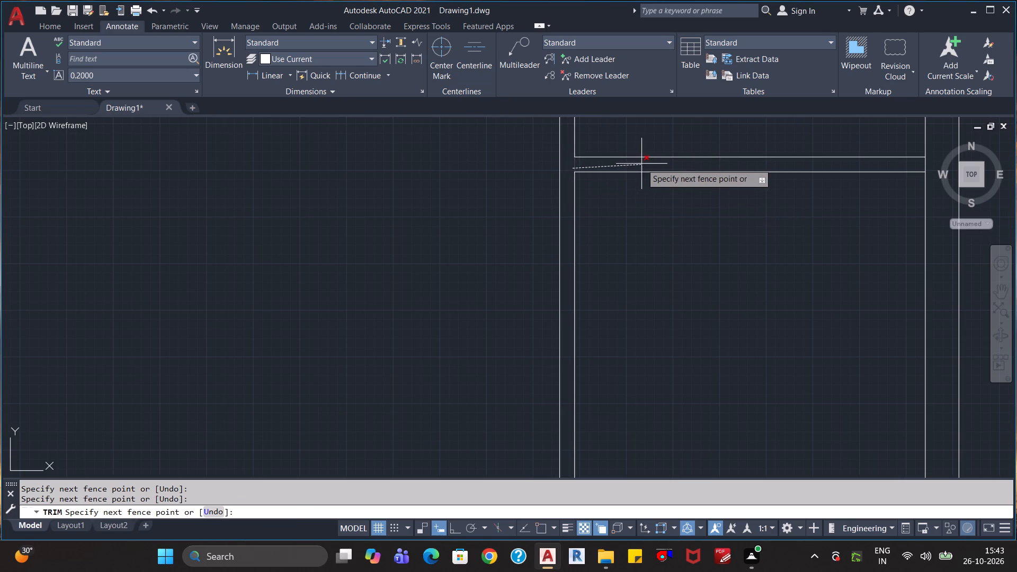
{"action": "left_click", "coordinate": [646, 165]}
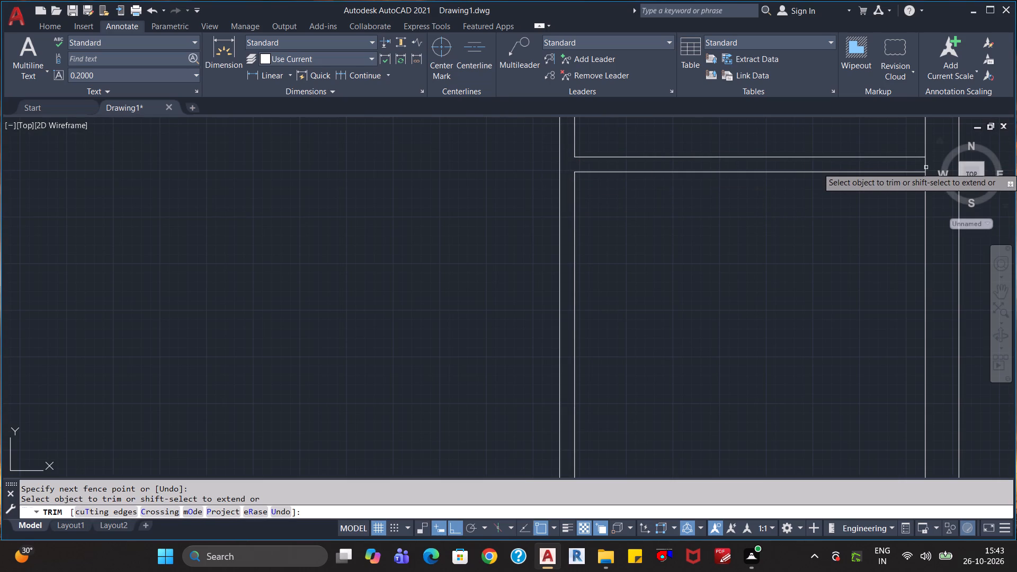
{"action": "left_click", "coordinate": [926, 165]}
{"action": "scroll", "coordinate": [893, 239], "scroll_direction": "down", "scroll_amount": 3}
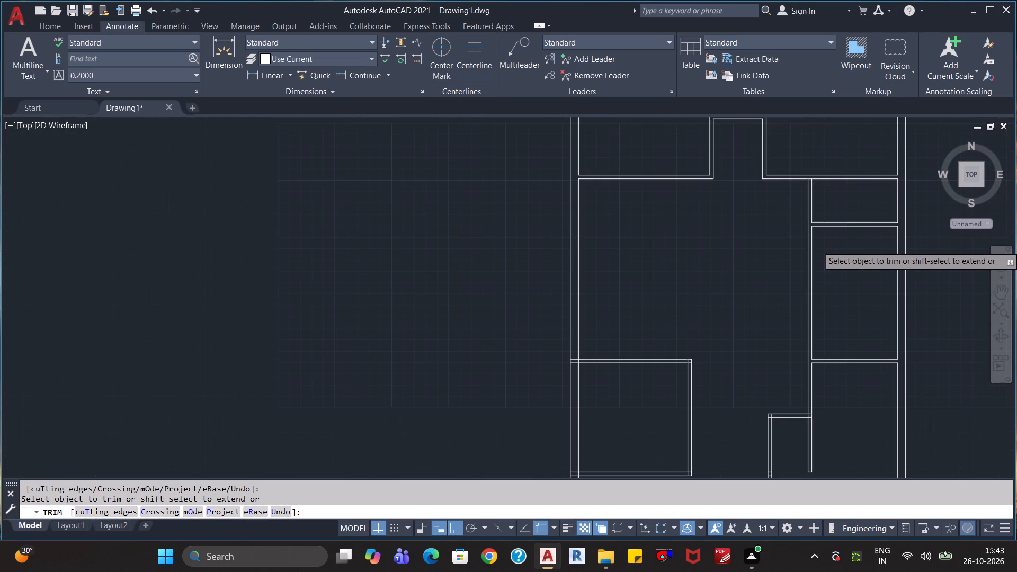
Trim the top wall's lower line where it crosses the head of the middle right room's left double wall.
{"action": "middle_click_drag", "start_coordinate": [886, 246], "coordinate": [822, 314]}
{"action": "scroll", "coordinate": [822, 253], "scroll_direction": "up", "scroll_amount": 2}
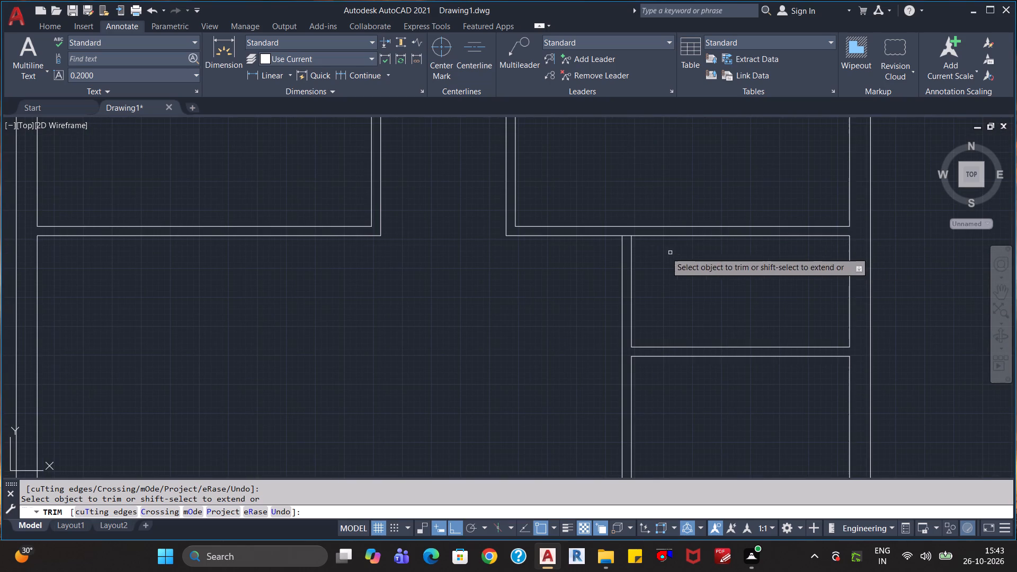
{"action": "left_click", "coordinate": [629, 236]}
{"action": "scroll", "coordinate": [728, 268], "scroll_direction": "down", "scroll_amount": 2}
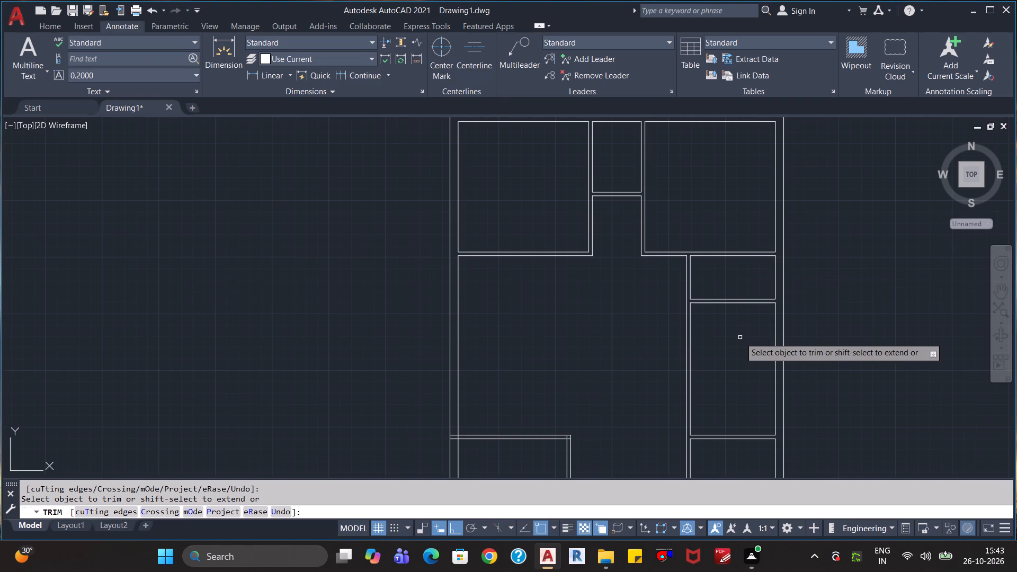
{"action": "key", "text": "Escape"}
{"action": "key", "text": "Escape"}
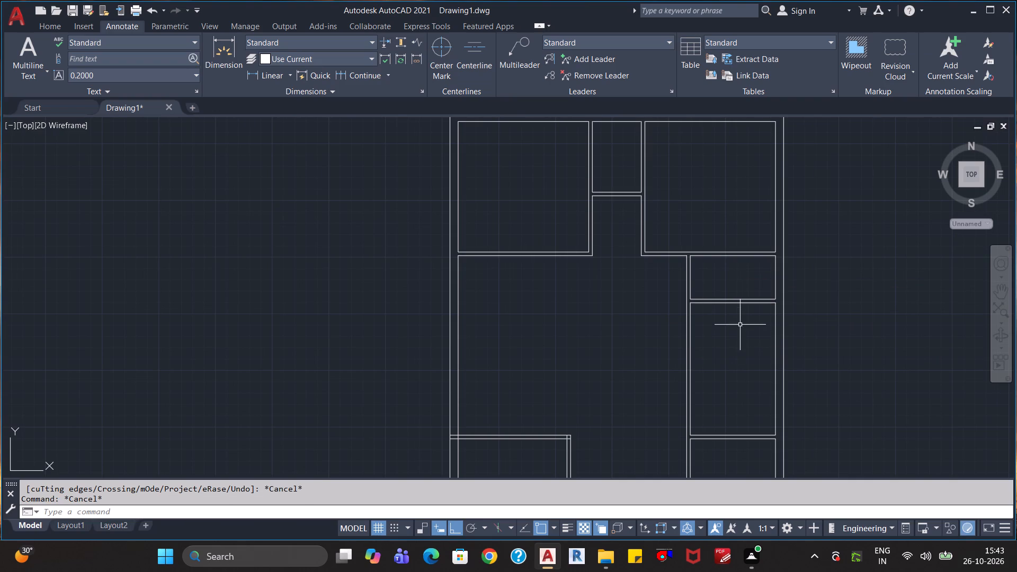
Erase both lines of the horizontal partition inside the middle right room.
{"action": "left_click", "coordinate": [747, 275]}
{"action": "left_click", "coordinate": [743, 325]}
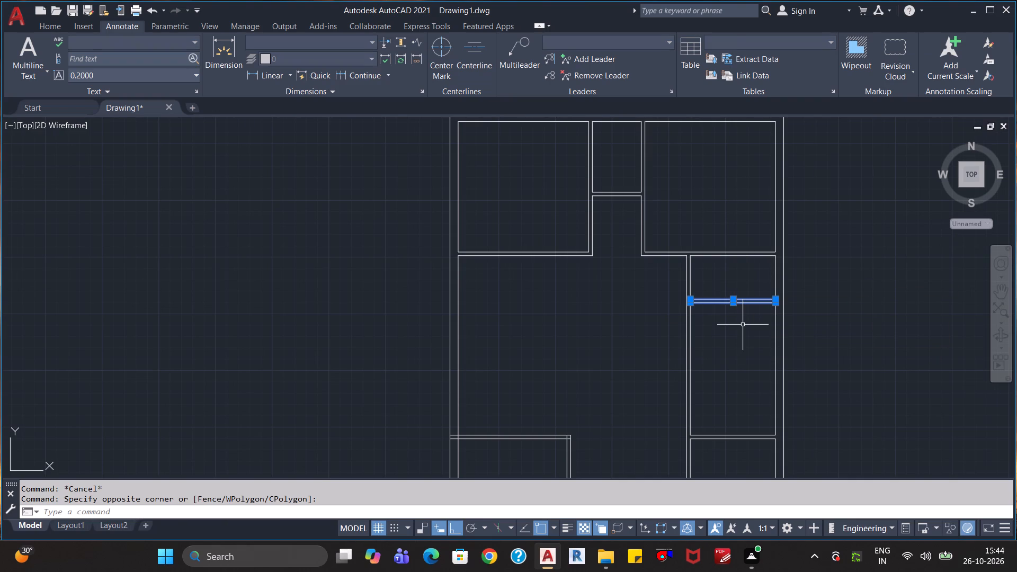
{"action": "key", "text": "Delete"}
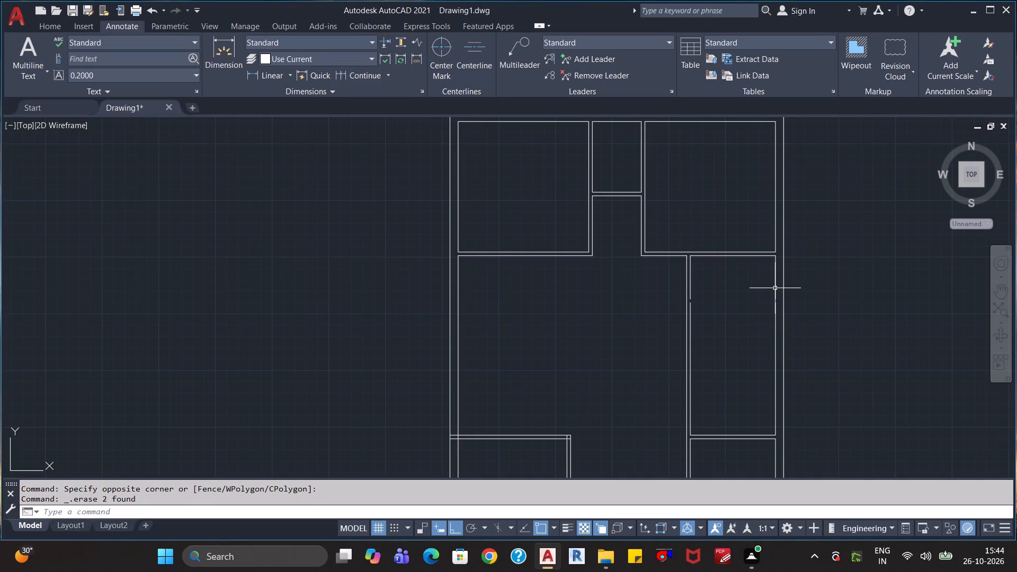
Erase the short upper segments of the middle right room's left and right inner wall lines.
{"action": "left_click", "coordinate": [777, 287]}
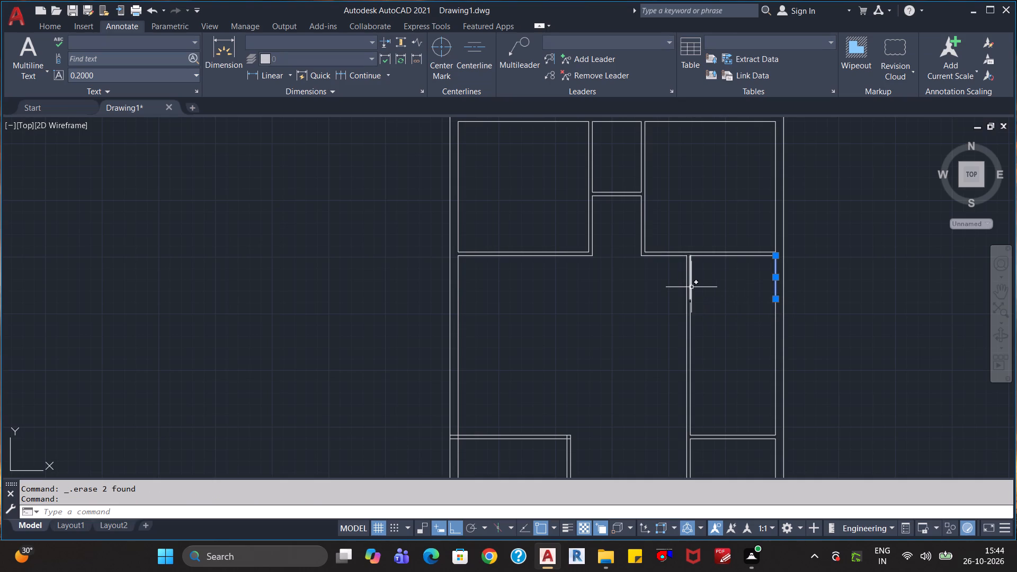
{"action": "left_click", "coordinate": [689, 287]}
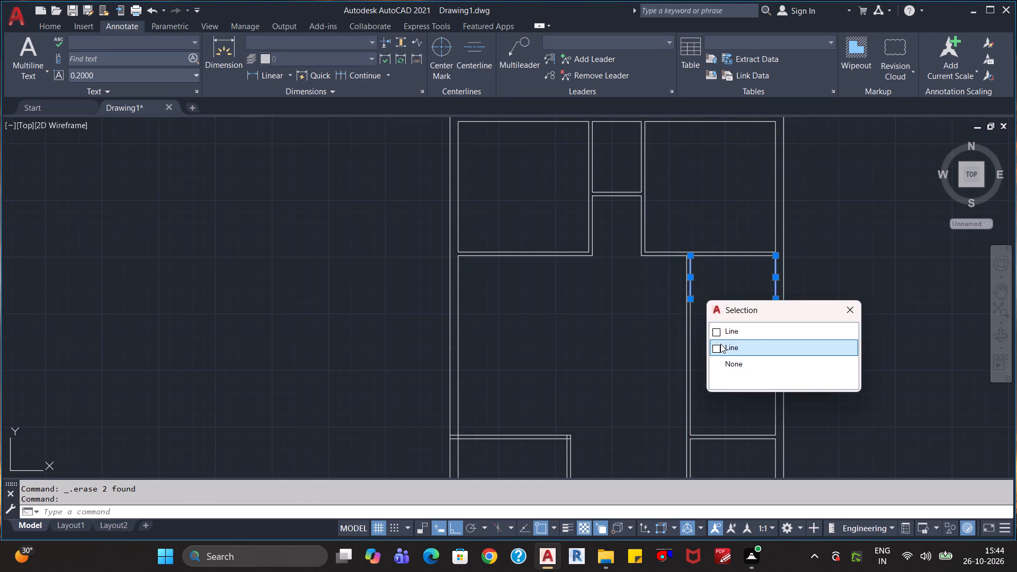
{"action": "left_click", "coordinate": [720, 344]}
{"action": "key", "text": "Delete"}
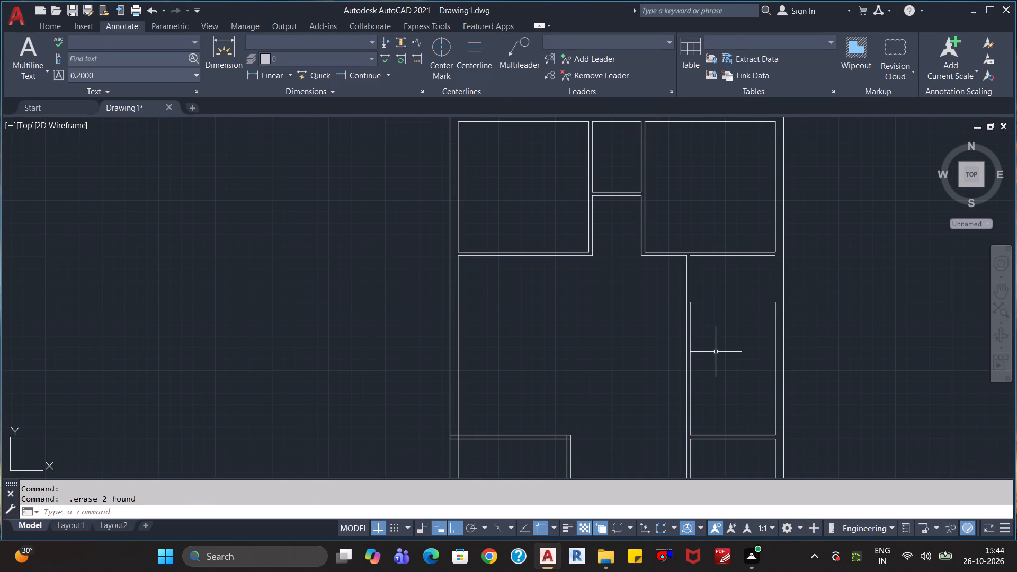
Extend the middle right room's left and right inner wall lines up to the room's top wall.
{"action": "type", "text": "ex"}
{"action": "key", "text": "Return"}
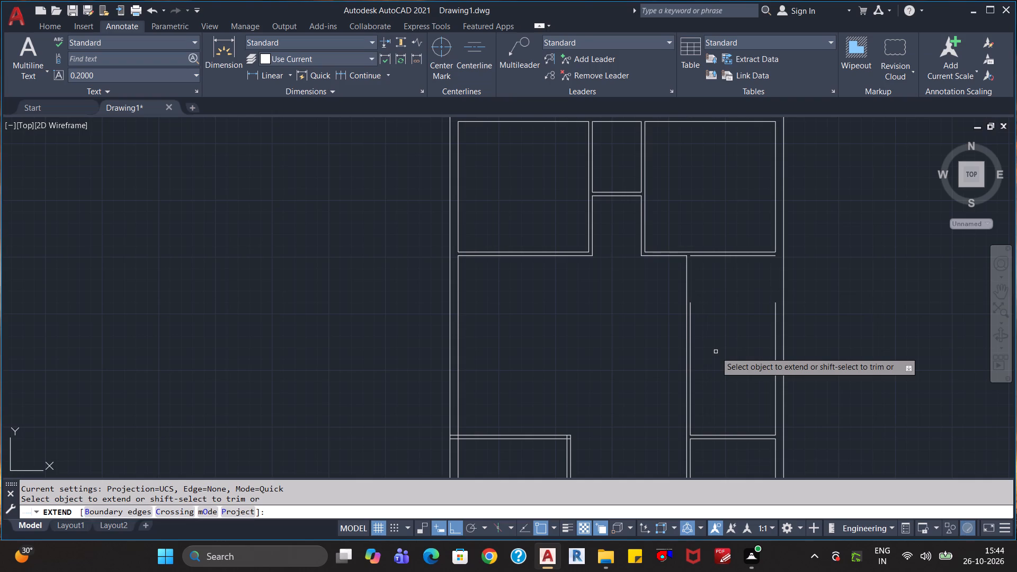
{"action": "left_click", "coordinate": [778, 313]}
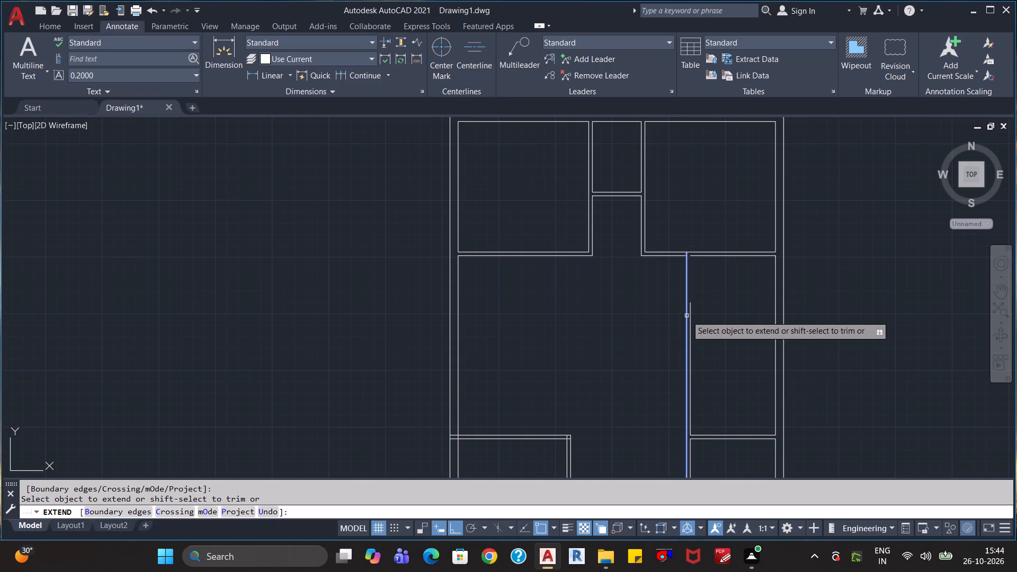
{"action": "left_click", "coordinate": [692, 316]}
{"action": "key", "text": "Escape"}
{"action": "key", "text": "Escape"}
{"action": "key", "text": "Escape"}
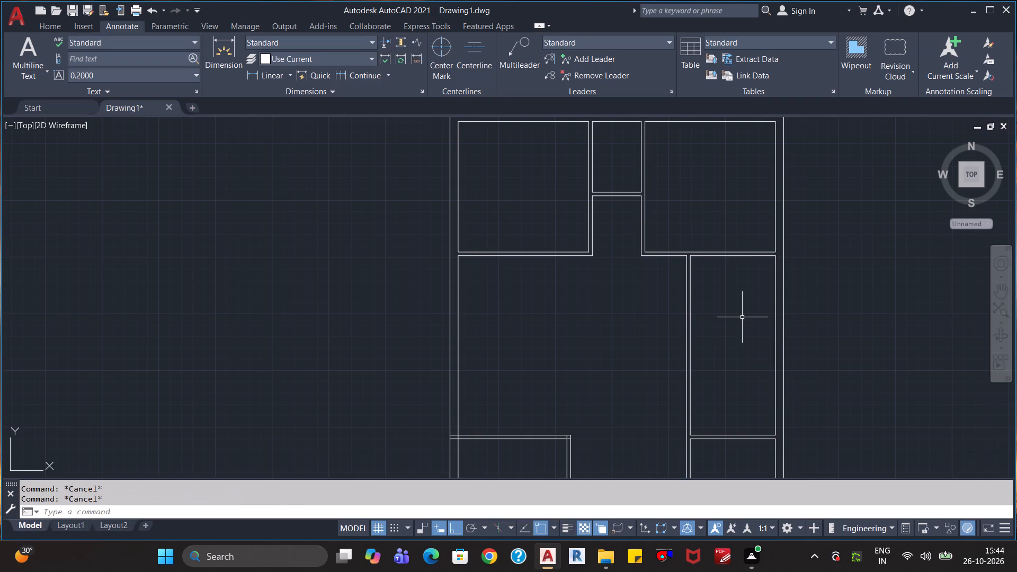
Offset the middle right room's top wall line 5' downward, and offset the new line another 4" downward as a partition.
{"action": "key", "text": "o"}
{"action": "key", "text": "Return"}
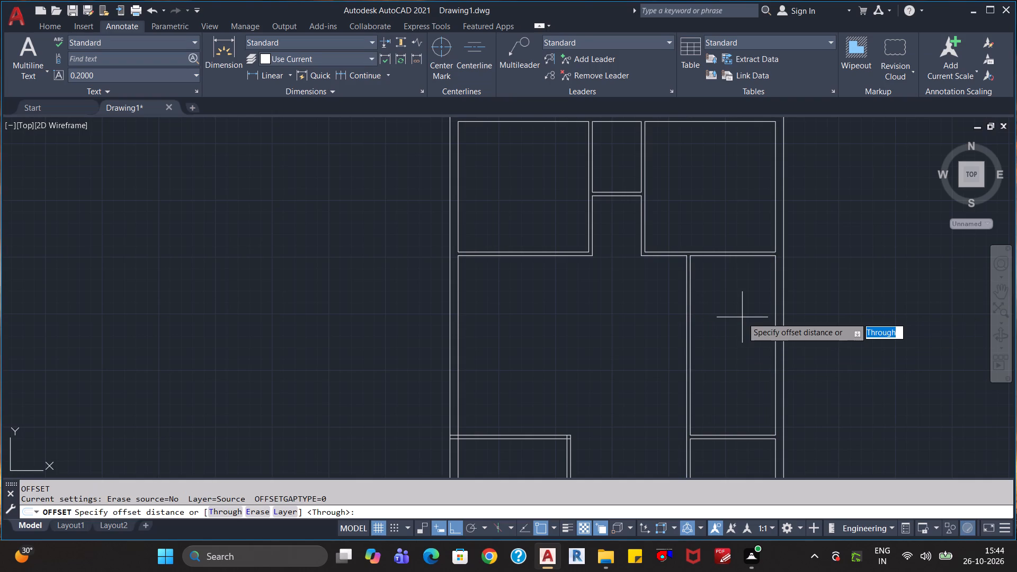
{"action": "type", "text": "5'"}
{"action": "key", "text": "Return"}
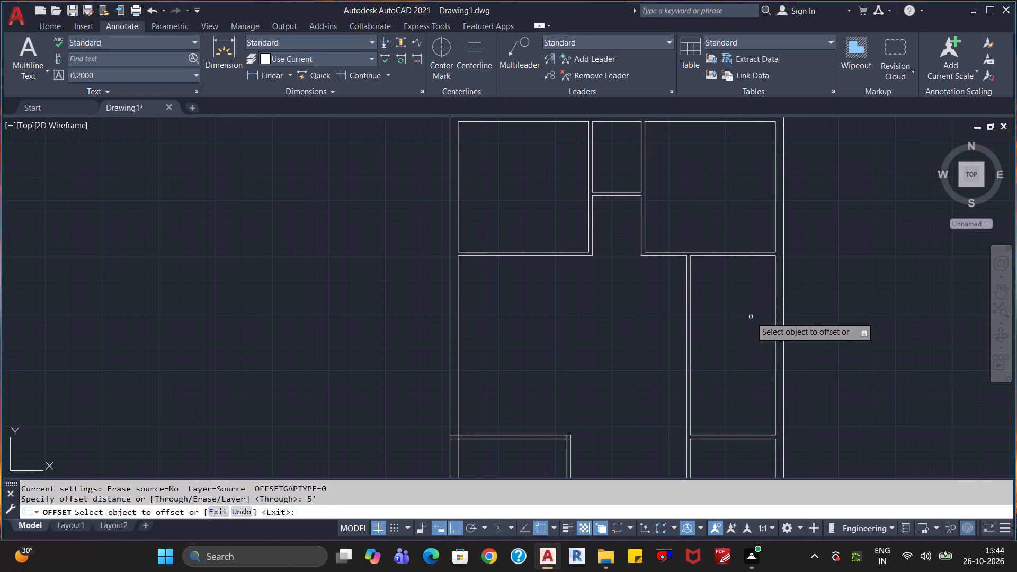
{"action": "left_click", "coordinate": [739, 259]}
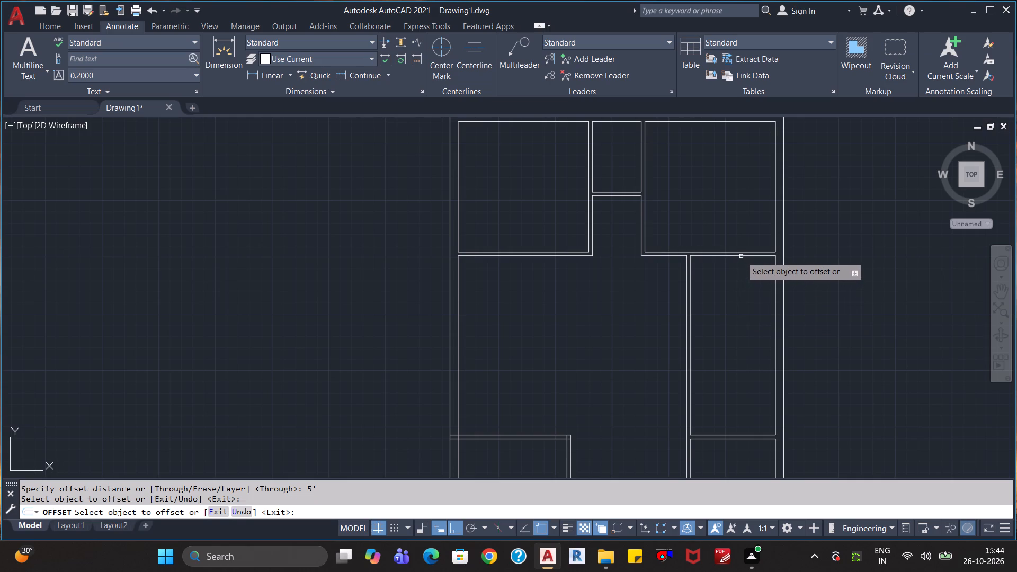
{"action": "left_click", "coordinate": [741, 256]}
{"action": "left_click", "coordinate": [750, 352]}
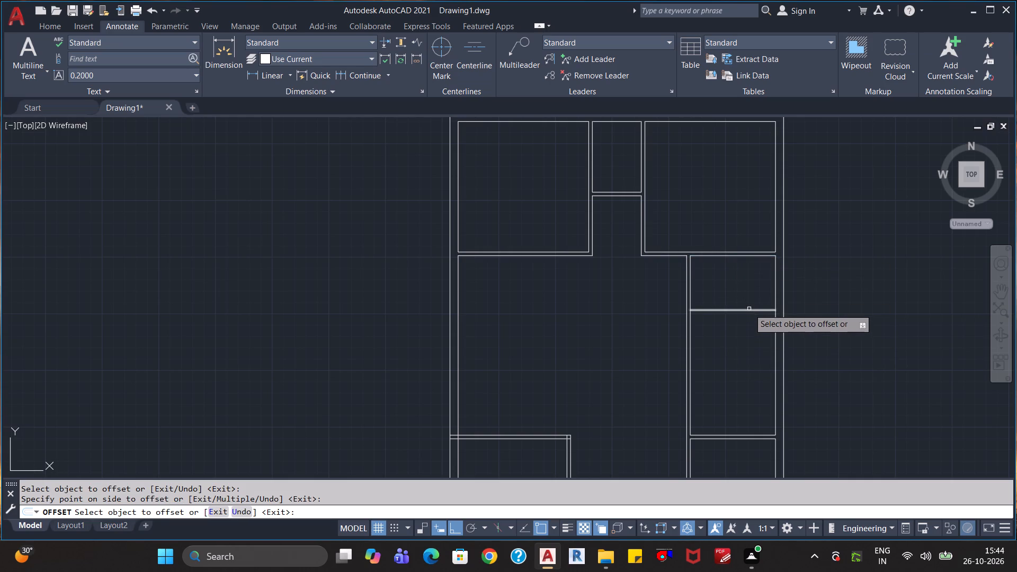
{"action": "left_click", "coordinate": [749, 309]}
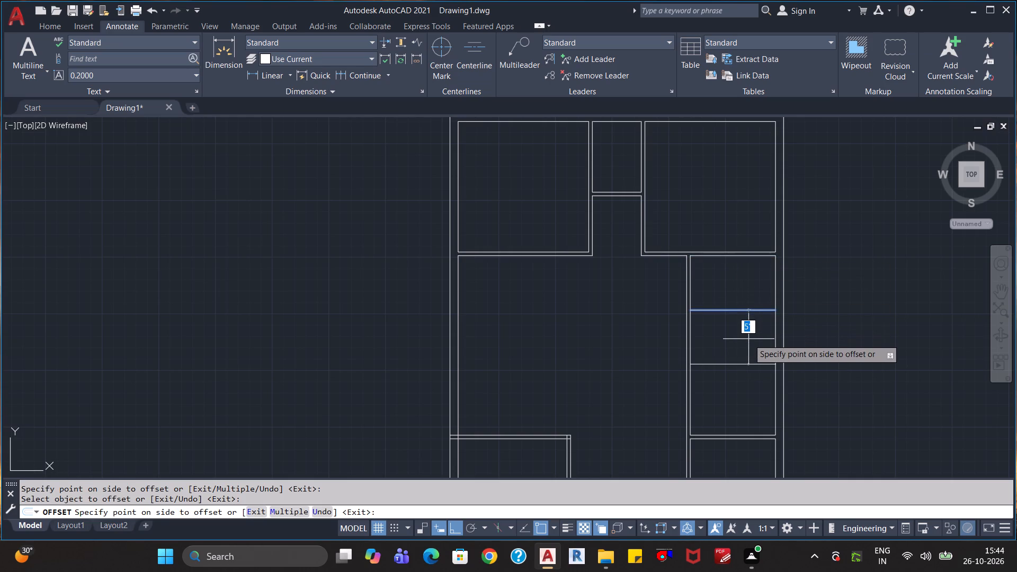
{"action": "type", "text": "4\""}
{"action": "key", "text": "Return"}
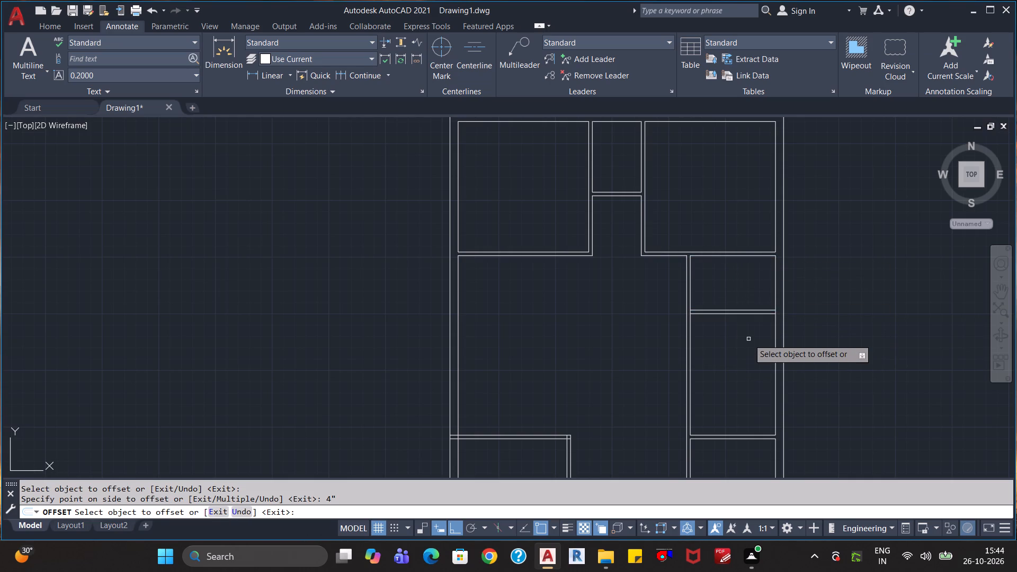
{"action": "key", "text": "Escape"}
{"action": "key", "text": "Escape"}
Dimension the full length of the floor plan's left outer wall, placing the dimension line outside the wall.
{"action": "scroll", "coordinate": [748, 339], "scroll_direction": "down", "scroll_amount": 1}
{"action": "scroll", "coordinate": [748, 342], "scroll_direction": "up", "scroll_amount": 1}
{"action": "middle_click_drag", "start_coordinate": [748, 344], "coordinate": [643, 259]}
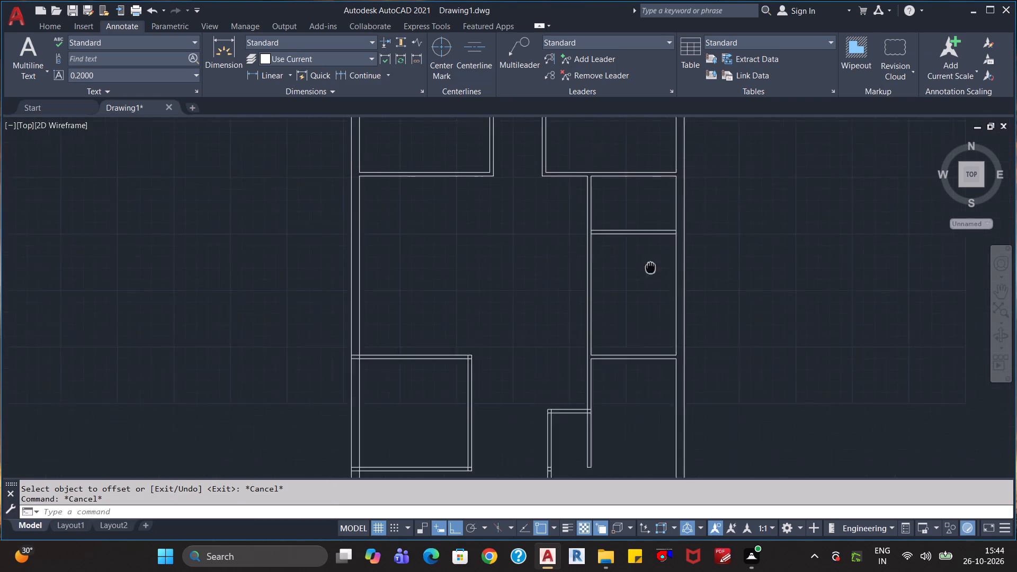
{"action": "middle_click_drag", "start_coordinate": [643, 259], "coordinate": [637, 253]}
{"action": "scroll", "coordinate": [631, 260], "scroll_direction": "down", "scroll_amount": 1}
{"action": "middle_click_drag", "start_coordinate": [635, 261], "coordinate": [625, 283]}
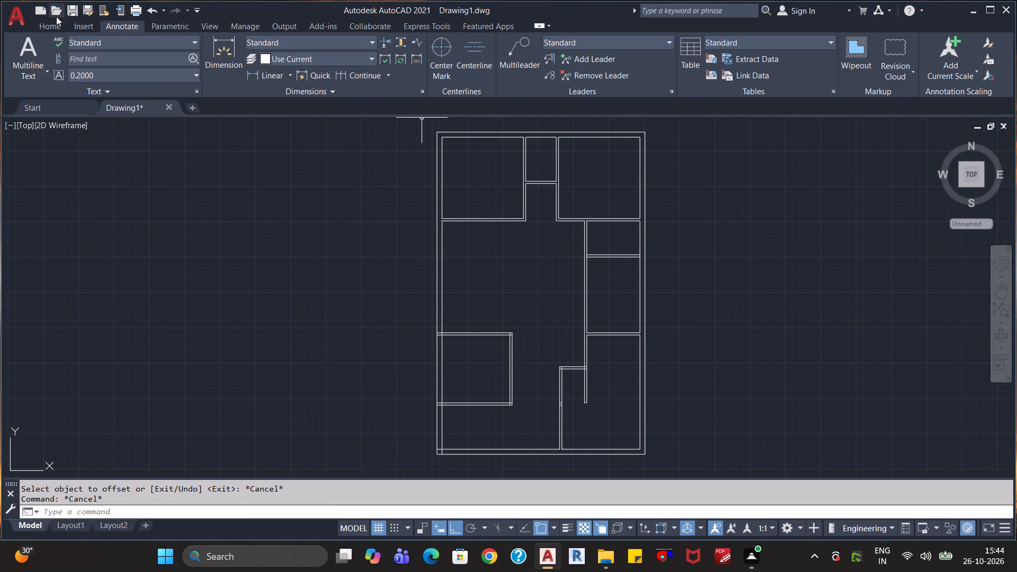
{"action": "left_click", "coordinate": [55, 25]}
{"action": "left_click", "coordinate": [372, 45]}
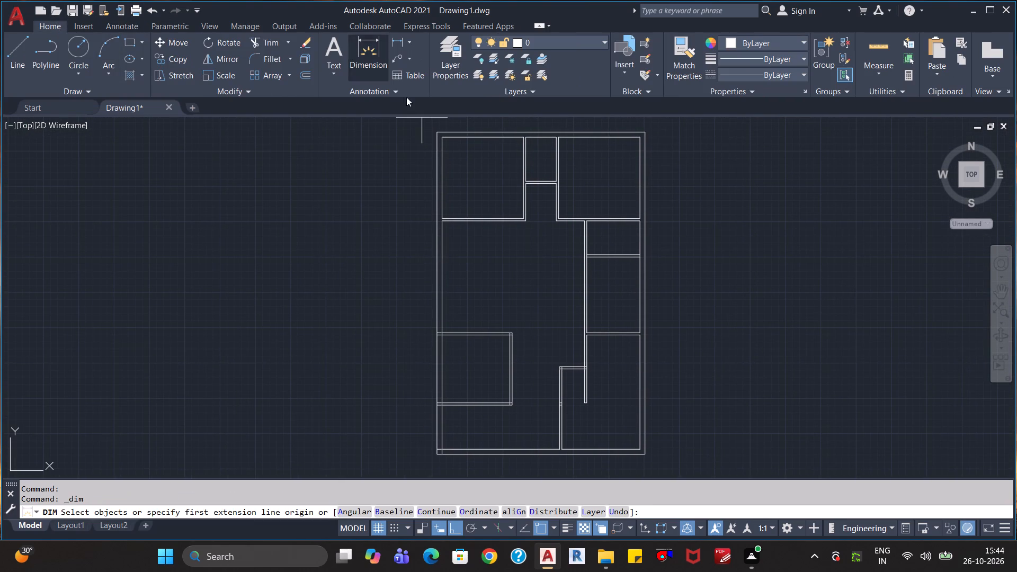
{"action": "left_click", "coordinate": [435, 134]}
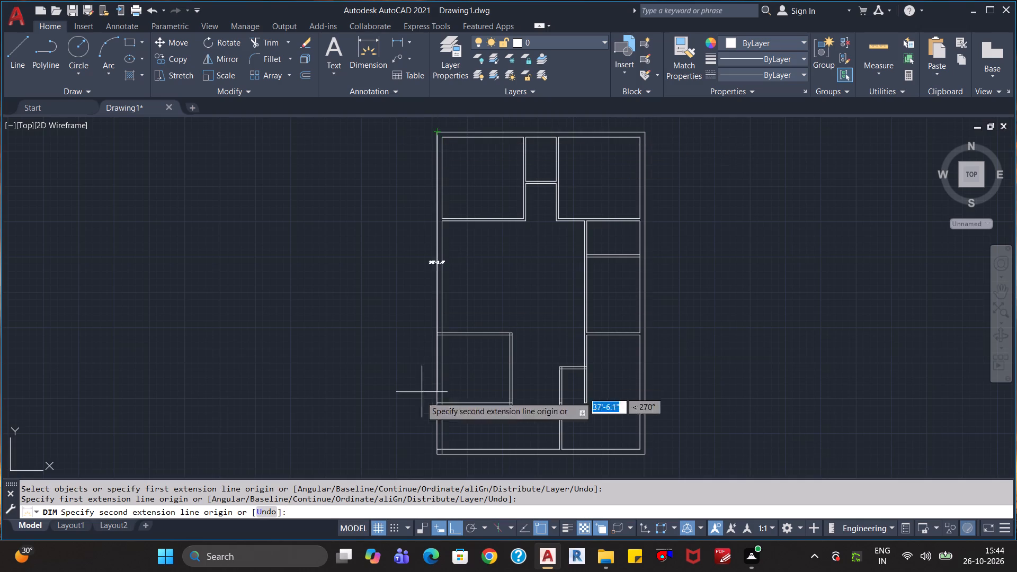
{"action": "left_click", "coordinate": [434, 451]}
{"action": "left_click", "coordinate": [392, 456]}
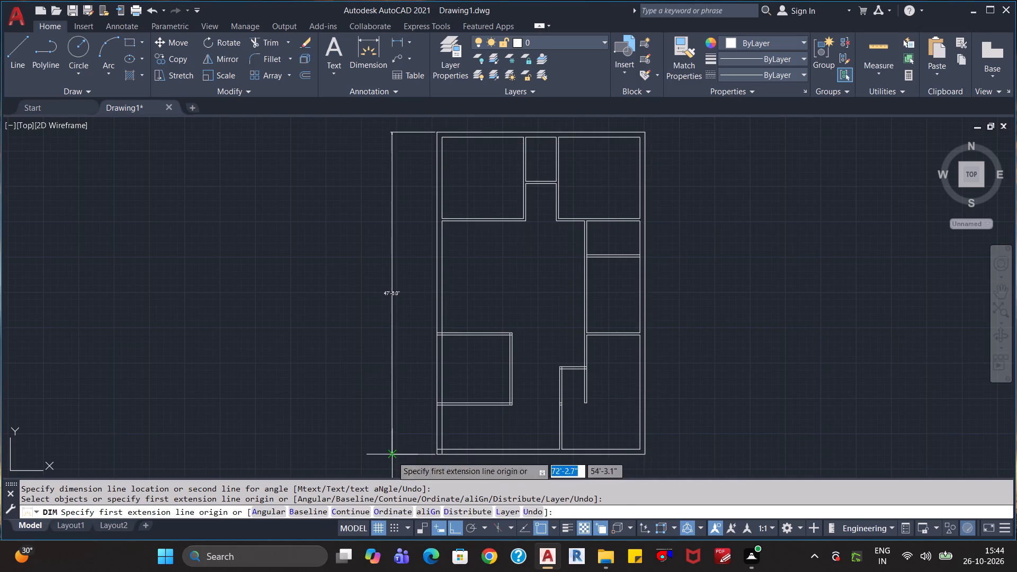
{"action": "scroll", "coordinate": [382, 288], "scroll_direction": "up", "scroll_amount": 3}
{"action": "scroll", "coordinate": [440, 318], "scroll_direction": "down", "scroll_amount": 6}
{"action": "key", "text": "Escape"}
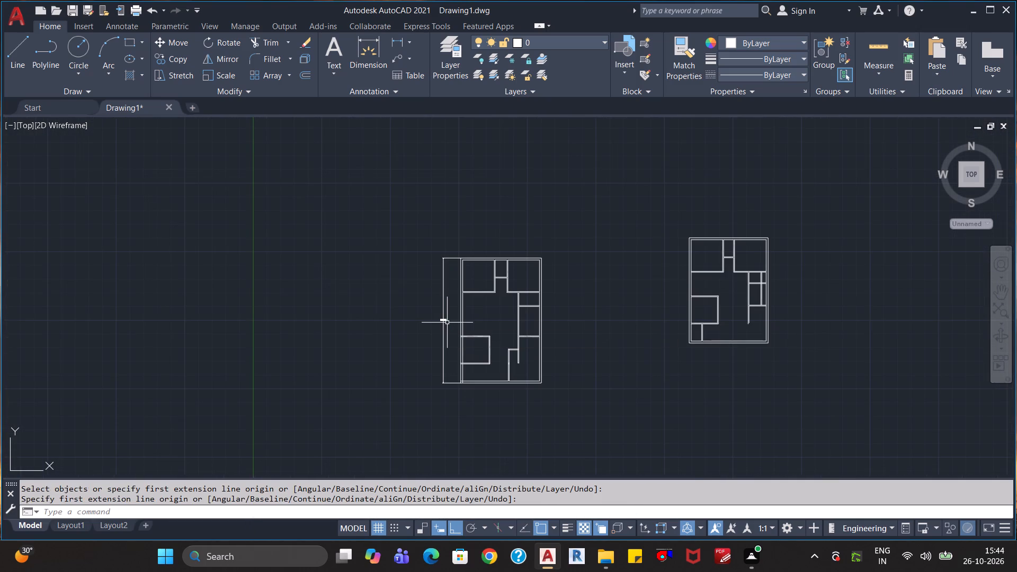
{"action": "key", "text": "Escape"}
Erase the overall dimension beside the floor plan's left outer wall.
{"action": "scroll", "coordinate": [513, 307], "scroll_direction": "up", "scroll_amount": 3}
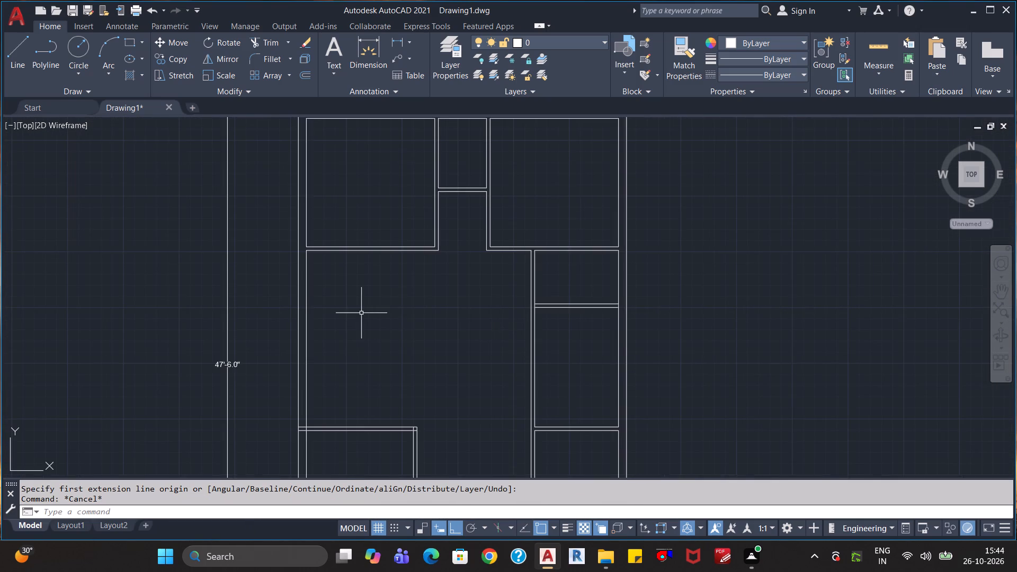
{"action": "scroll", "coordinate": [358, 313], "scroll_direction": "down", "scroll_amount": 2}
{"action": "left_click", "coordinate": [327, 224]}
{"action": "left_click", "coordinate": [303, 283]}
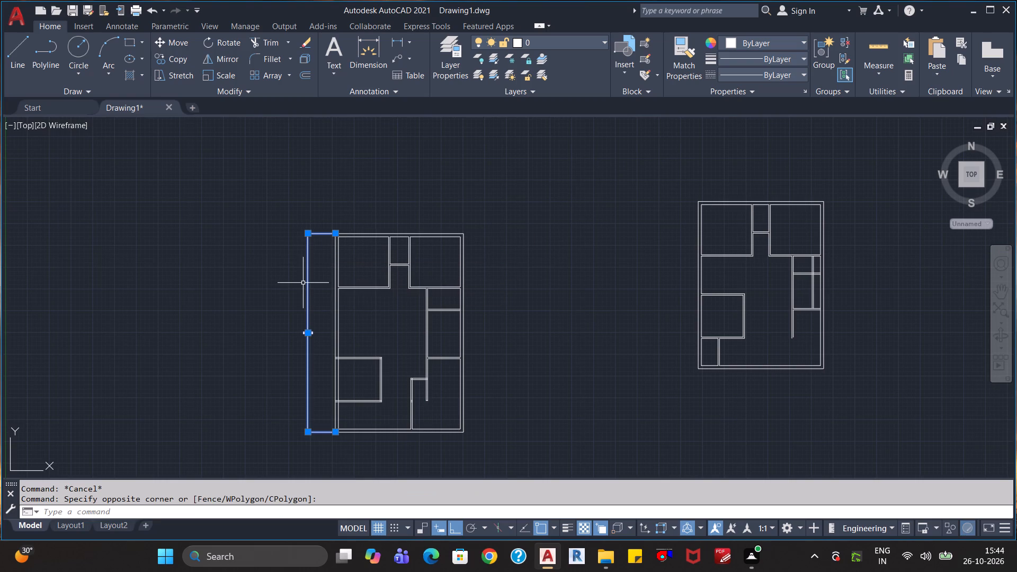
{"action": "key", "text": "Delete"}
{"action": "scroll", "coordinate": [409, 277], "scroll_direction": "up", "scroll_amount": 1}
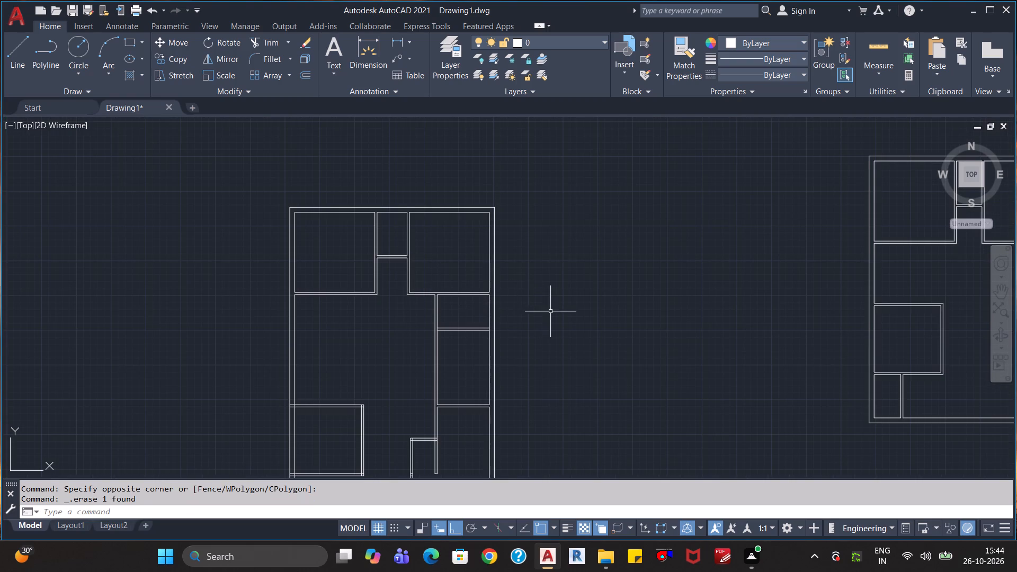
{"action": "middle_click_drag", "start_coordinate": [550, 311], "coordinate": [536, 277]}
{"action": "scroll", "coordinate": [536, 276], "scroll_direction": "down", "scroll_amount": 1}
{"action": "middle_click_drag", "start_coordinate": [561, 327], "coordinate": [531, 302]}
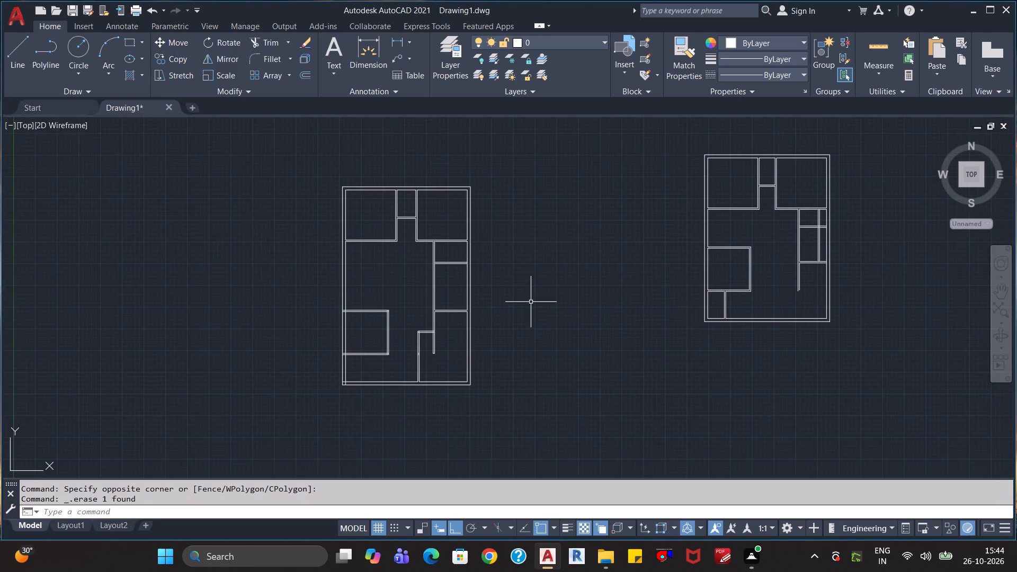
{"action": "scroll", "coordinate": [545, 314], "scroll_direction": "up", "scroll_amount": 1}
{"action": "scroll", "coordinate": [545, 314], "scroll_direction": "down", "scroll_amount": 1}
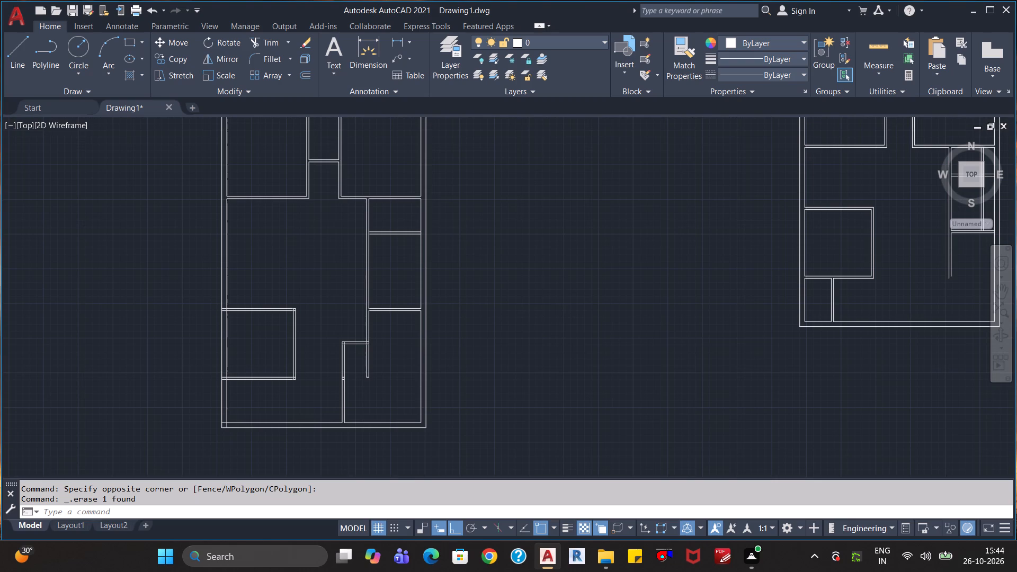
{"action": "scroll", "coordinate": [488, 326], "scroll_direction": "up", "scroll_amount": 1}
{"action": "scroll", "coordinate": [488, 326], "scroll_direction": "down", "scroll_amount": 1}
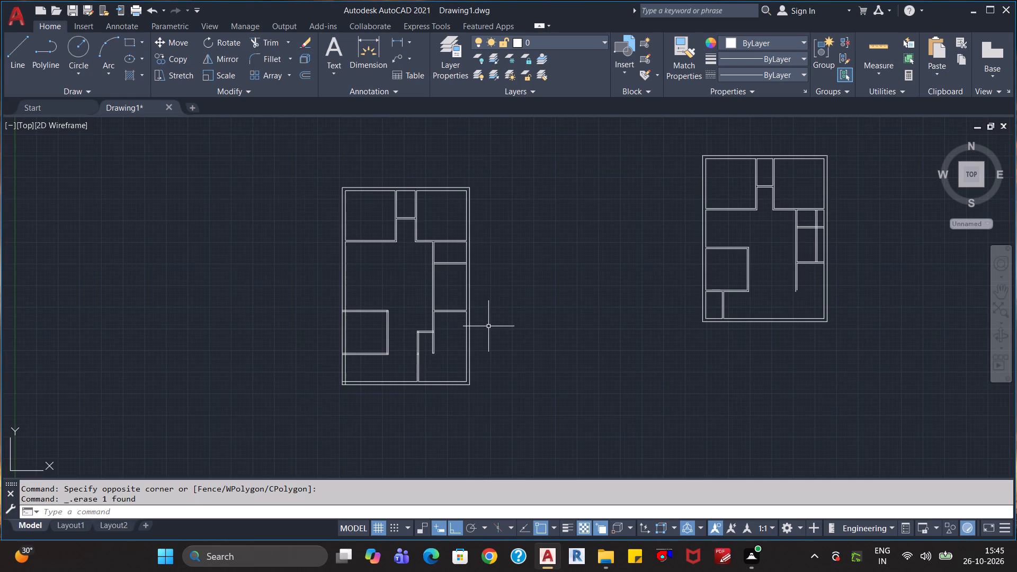
Extend the bottom end line of the vertical partition beside the lower right room across to the neighbouring vertical partition.
{"action": "scroll", "coordinate": [488, 326], "scroll_direction": "up", "scroll_amount": 1}
{"action": "middle_click_drag", "start_coordinate": [505, 261], "coordinate": [486, 324]}
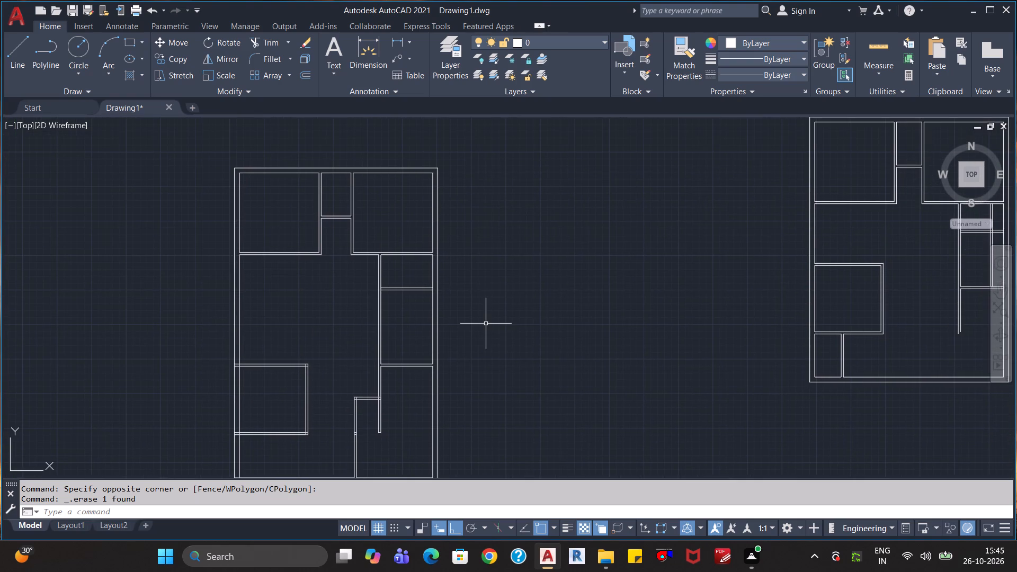
{"action": "scroll", "coordinate": [486, 324], "scroll_direction": "down", "scroll_amount": 1}
{"action": "scroll", "coordinate": [487, 323], "scroll_direction": "up", "scroll_amount": 1}
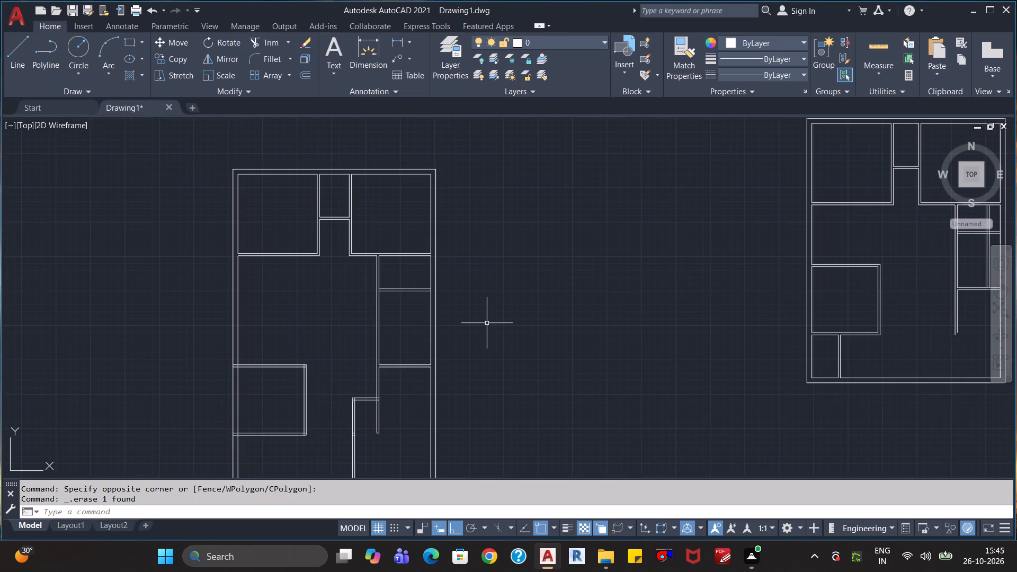
{"action": "middle_click_drag", "start_coordinate": [496, 381], "coordinate": [495, 381]}
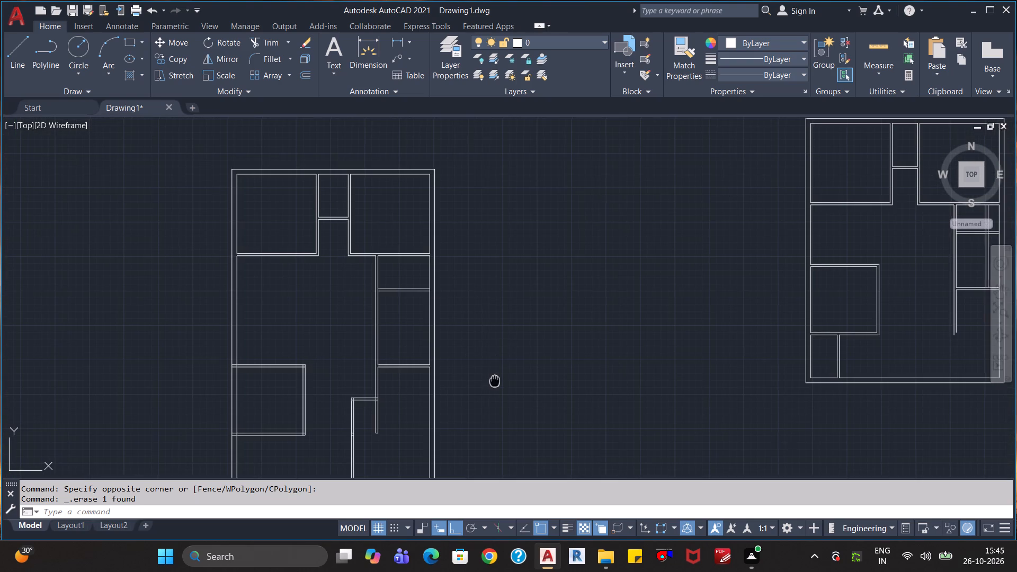
{"action": "middle_click_drag", "start_coordinate": [495, 381], "coordinate": [480, 327]}
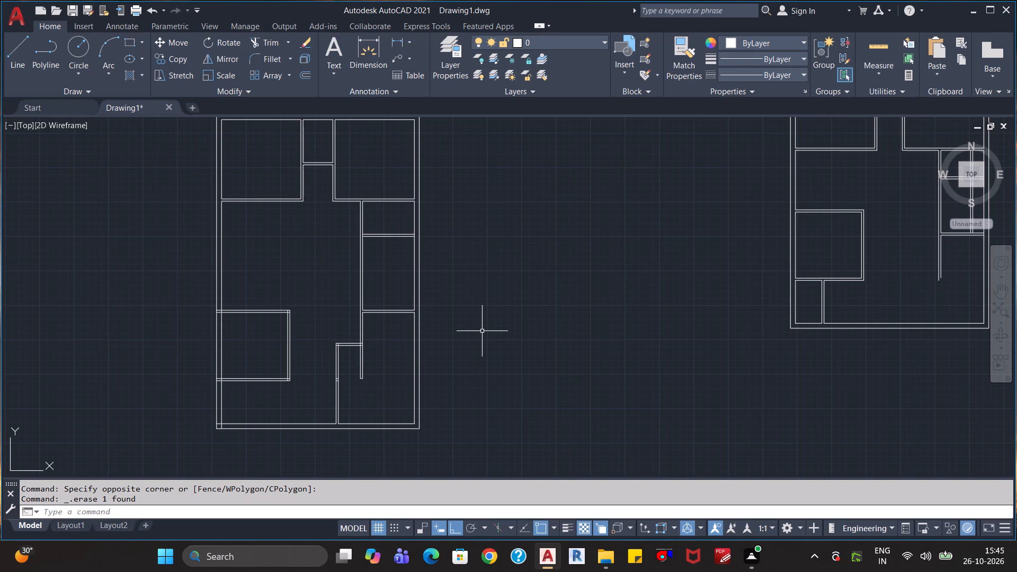
{"action": "scroll", "coordinate": [405, 399], "scroll_direction": "up", "scroll_amount": 2}
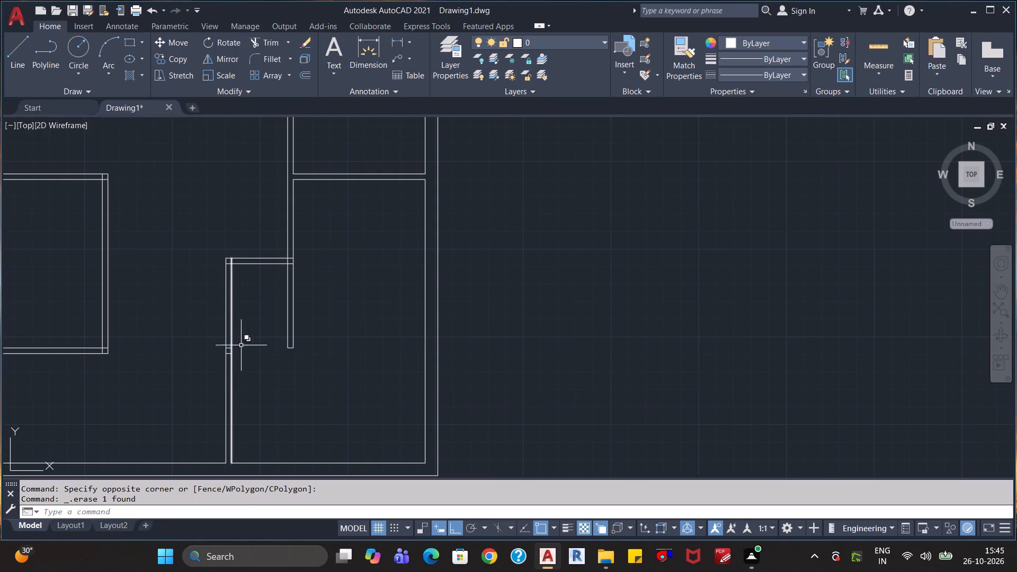
{"action": "type", "text": "ex"}
{"action": "key", "text": "Return"}
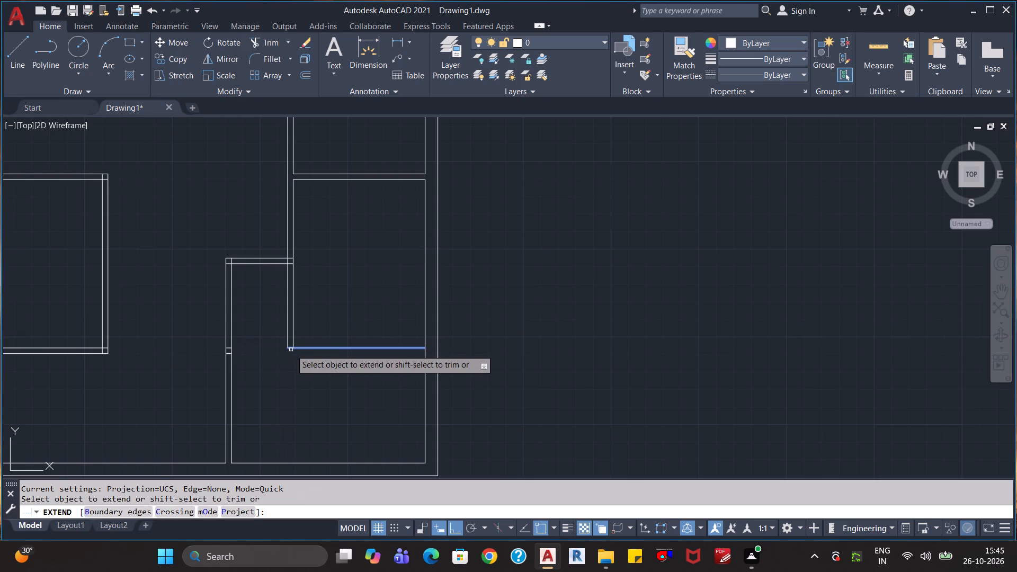
{"action": "left_click", "coordinate": [290, 348]}
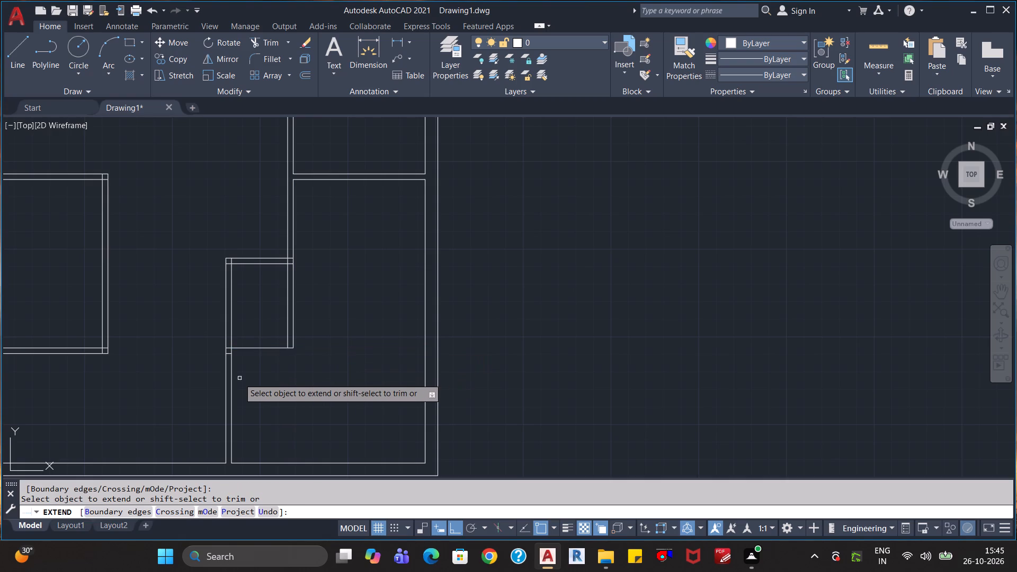
{"action": "key", "text": "Escape"}
{"action": "key", "text": "Escape"}
Trim away the two short cross lines inside the vertical partition at the small room's lower corner.
{"action": "type", "text": "tr"}
{"action": "key", "text": "Return"}
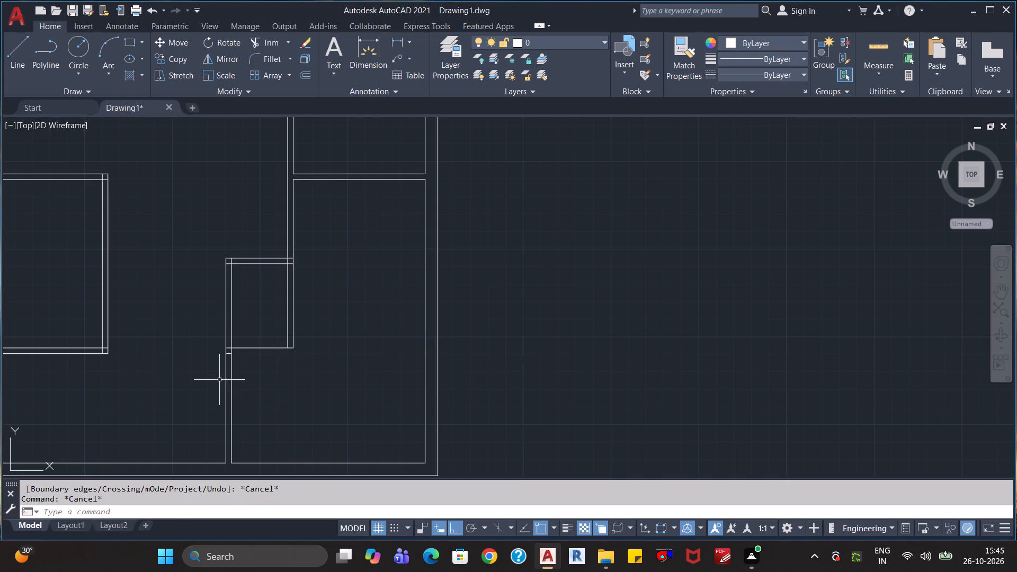
{"action": "scroll", "coordinate": [221, 359], "scroll_direction": "up", "scroll_amount": 4}
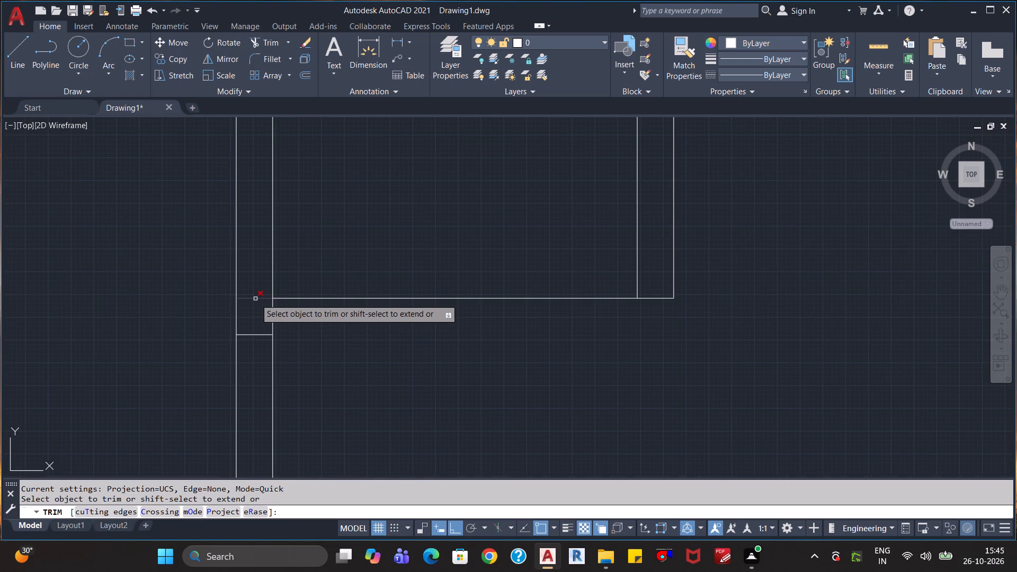
{"action": "left_click", "coordinate": [255, 299]}
{"action": "left_click", "coordinate": [251, 335]}
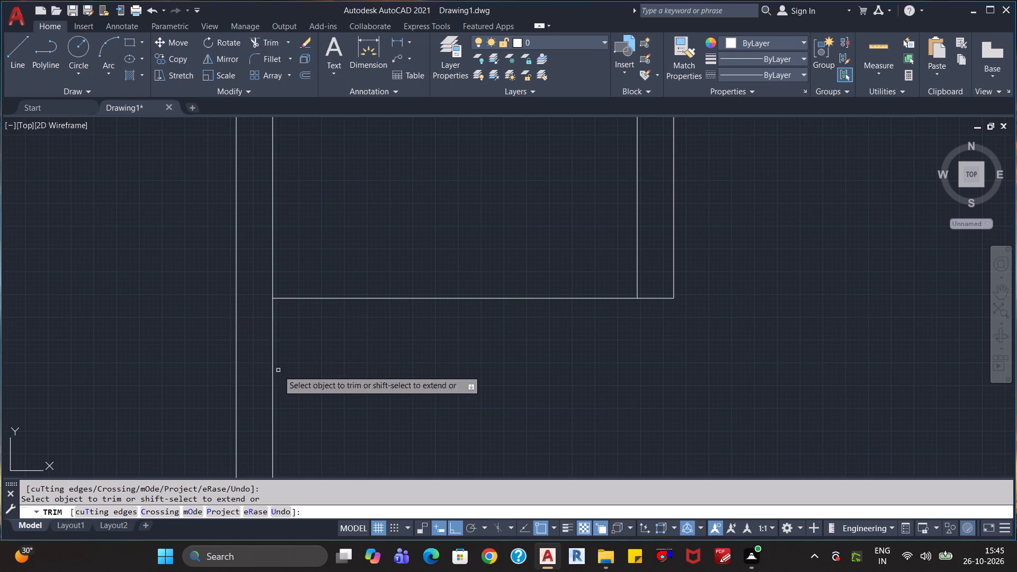
{"action": "scroll", "coordinate": [494, 419], "scroll_direction": "down", "scroll_amount": 2}
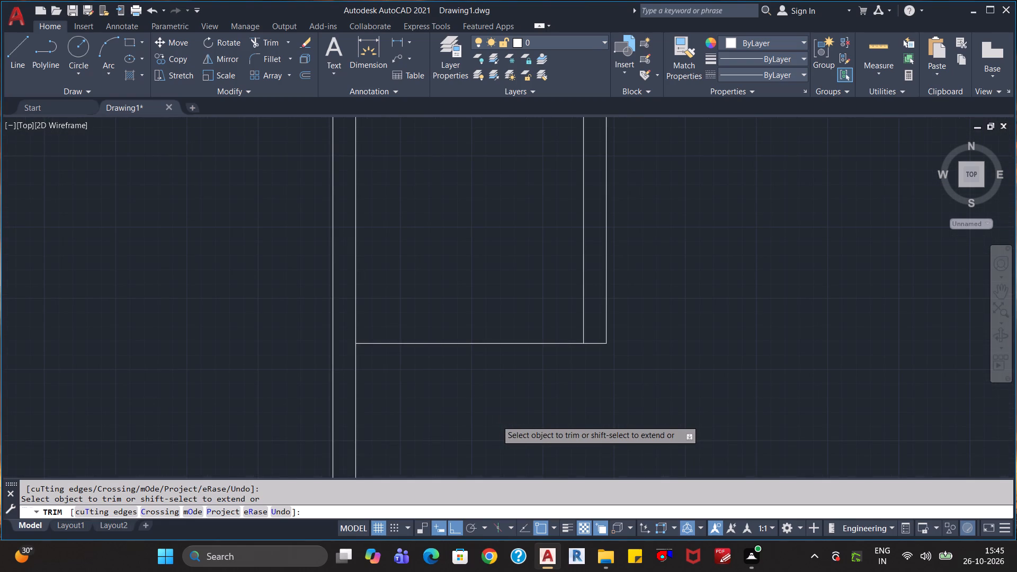
{"action": "key", "text": "Escape"}
{"action": "key", "text": "Escape"}
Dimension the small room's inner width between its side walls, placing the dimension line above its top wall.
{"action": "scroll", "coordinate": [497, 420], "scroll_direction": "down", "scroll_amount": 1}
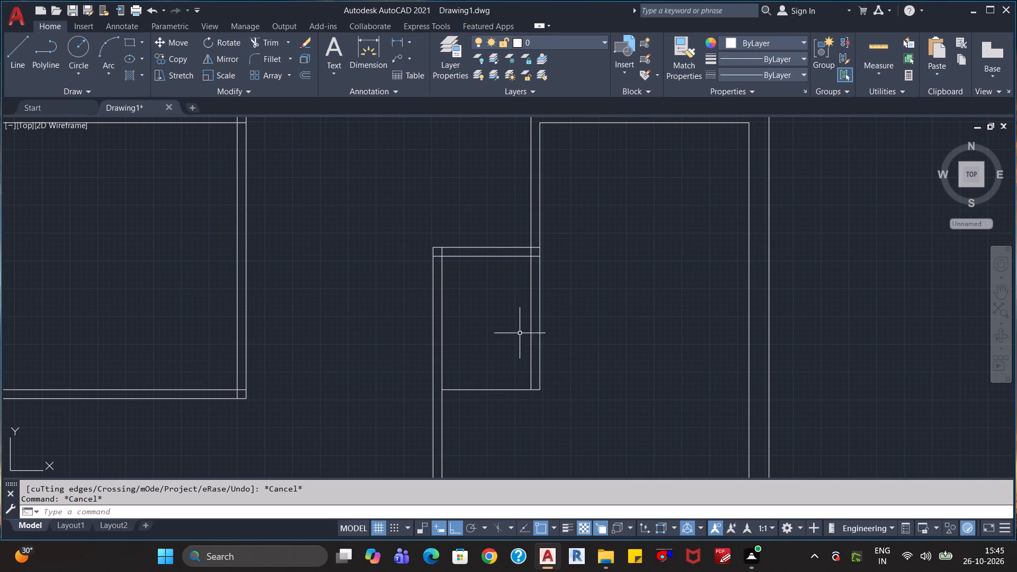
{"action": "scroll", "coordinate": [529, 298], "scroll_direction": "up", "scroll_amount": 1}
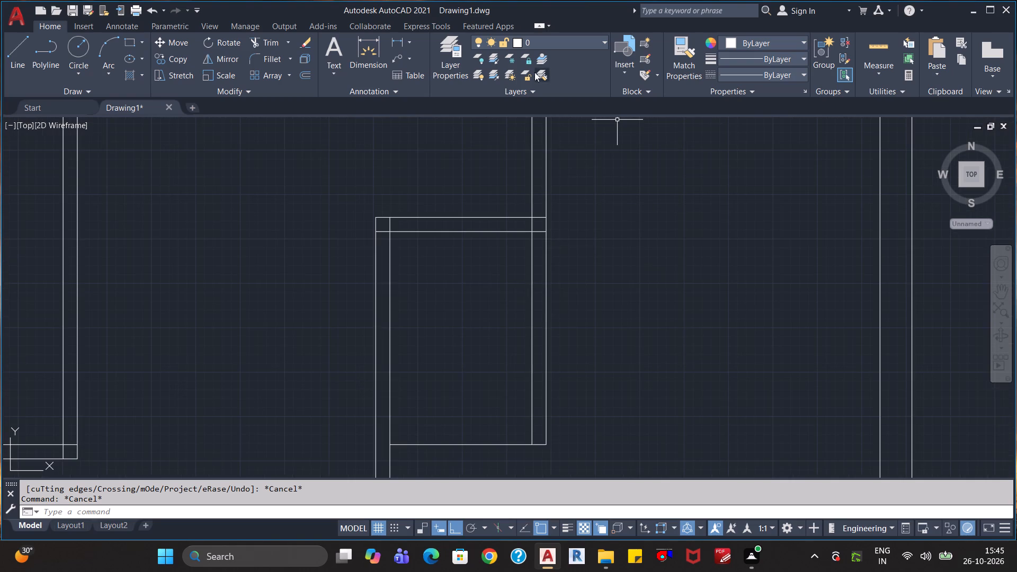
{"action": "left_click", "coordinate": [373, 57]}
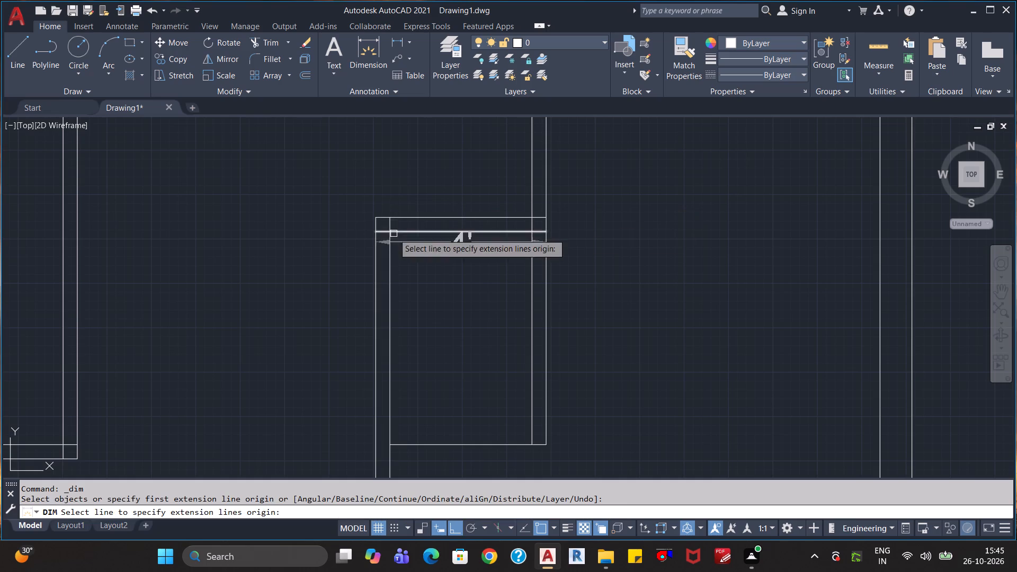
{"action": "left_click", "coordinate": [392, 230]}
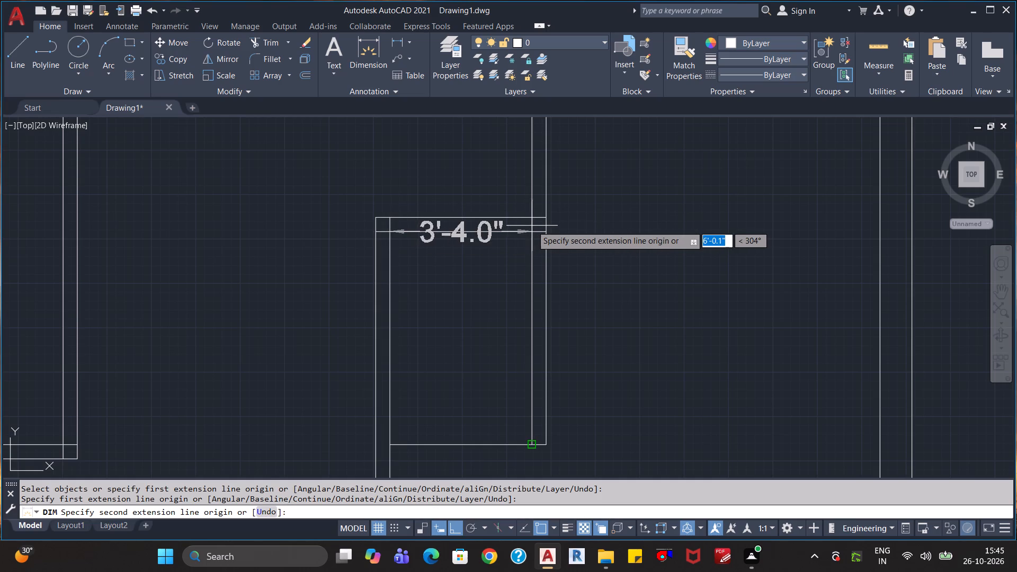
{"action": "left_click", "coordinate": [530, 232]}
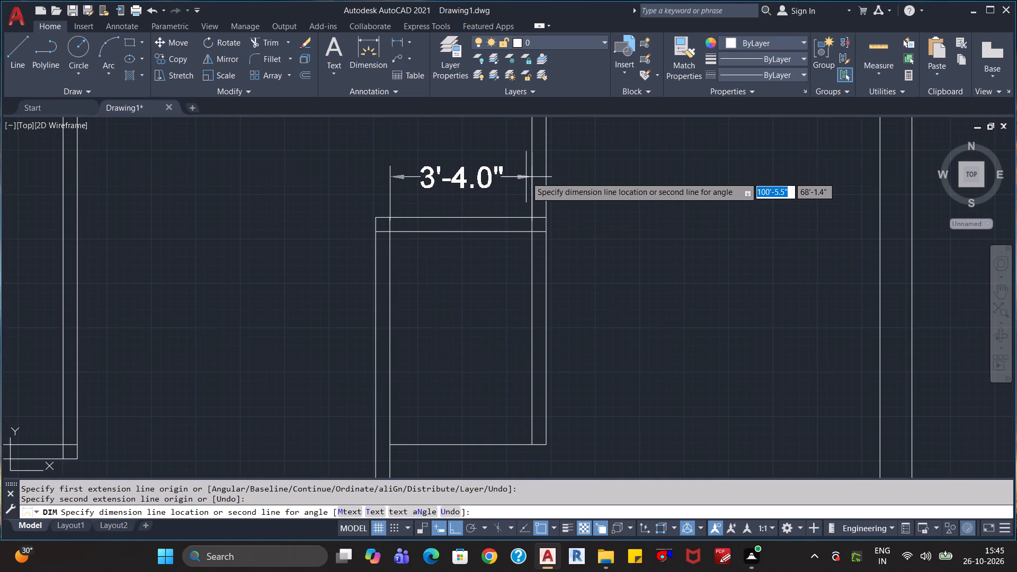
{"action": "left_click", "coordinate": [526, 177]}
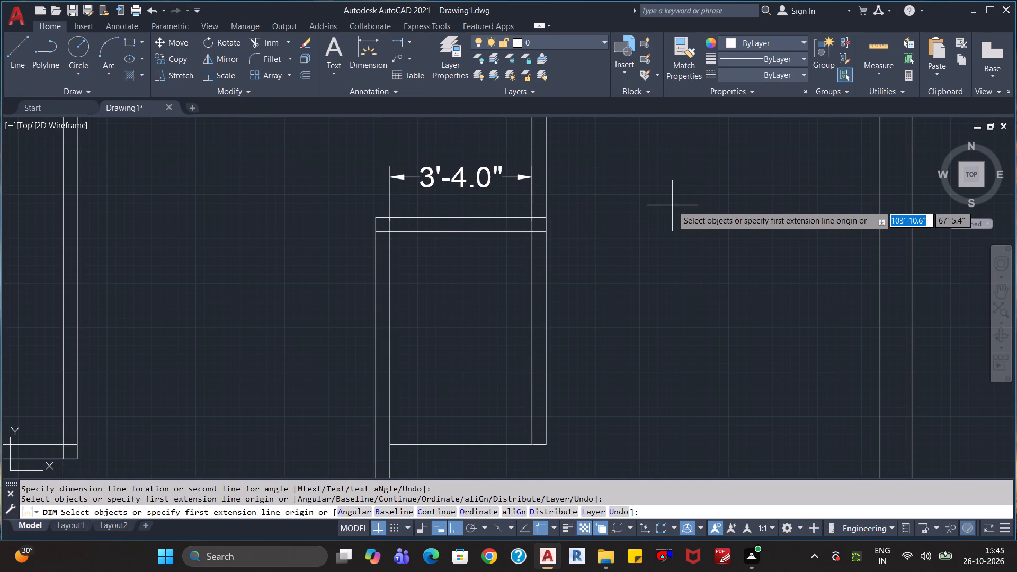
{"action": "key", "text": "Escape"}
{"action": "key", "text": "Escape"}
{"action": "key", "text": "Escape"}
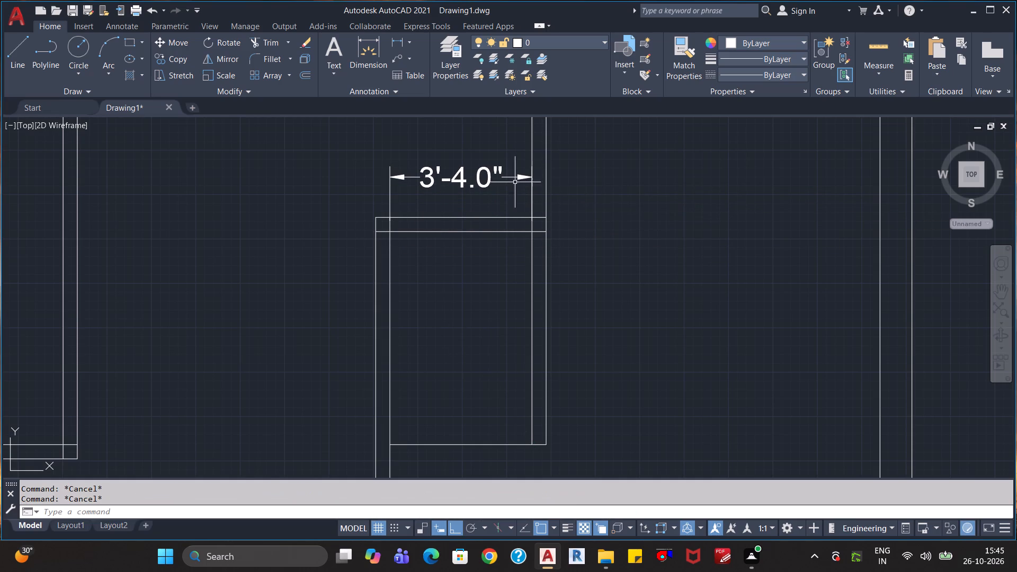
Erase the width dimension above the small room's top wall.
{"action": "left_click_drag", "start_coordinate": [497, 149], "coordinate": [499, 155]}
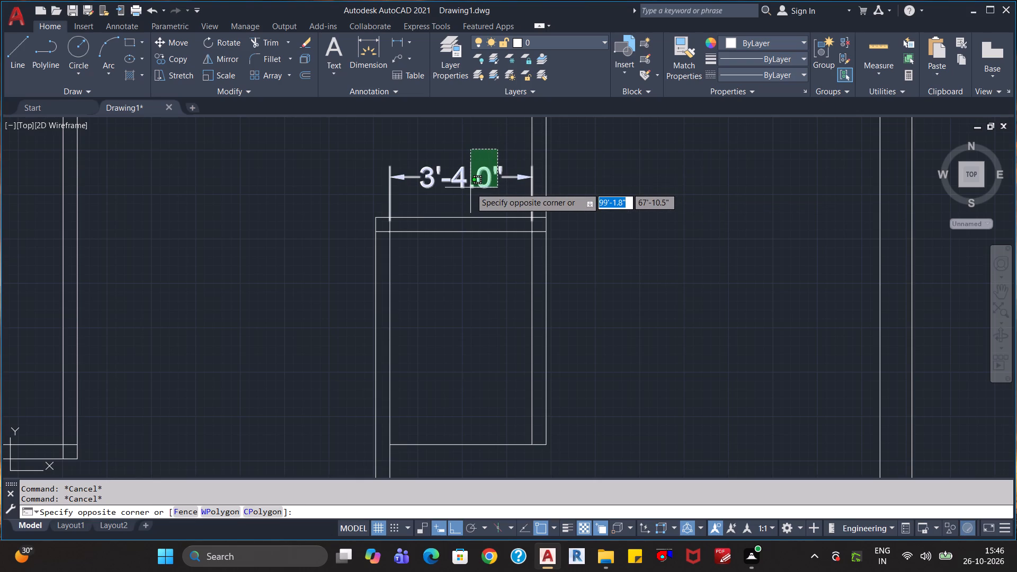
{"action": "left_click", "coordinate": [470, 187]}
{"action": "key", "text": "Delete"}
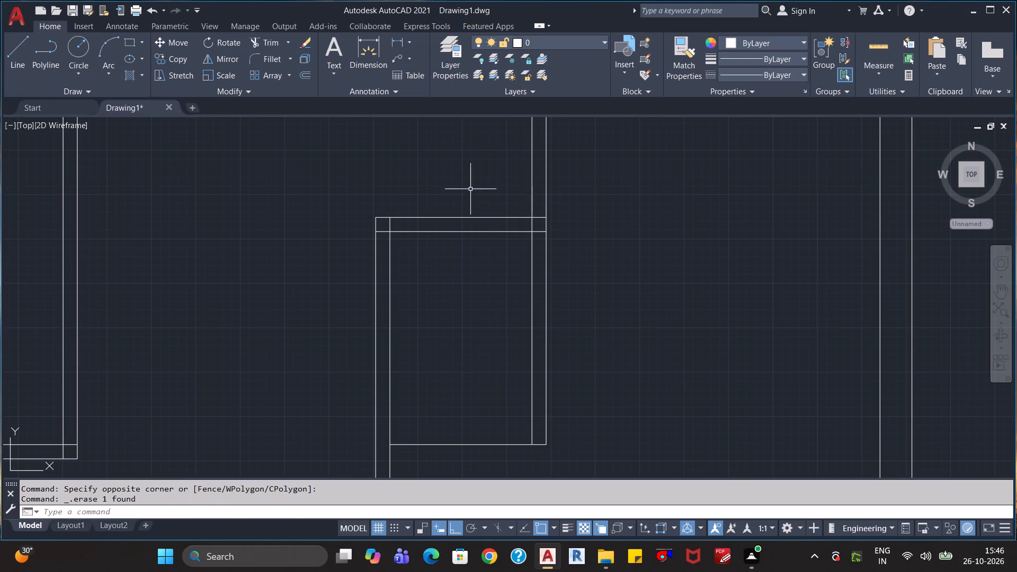
Offset the inner line of the small room's right wall 6" to the left.
{"action": "key", "text": "o"}
{"action": "key", "text": "Return"}
{"action": "type", "text": "6\""}
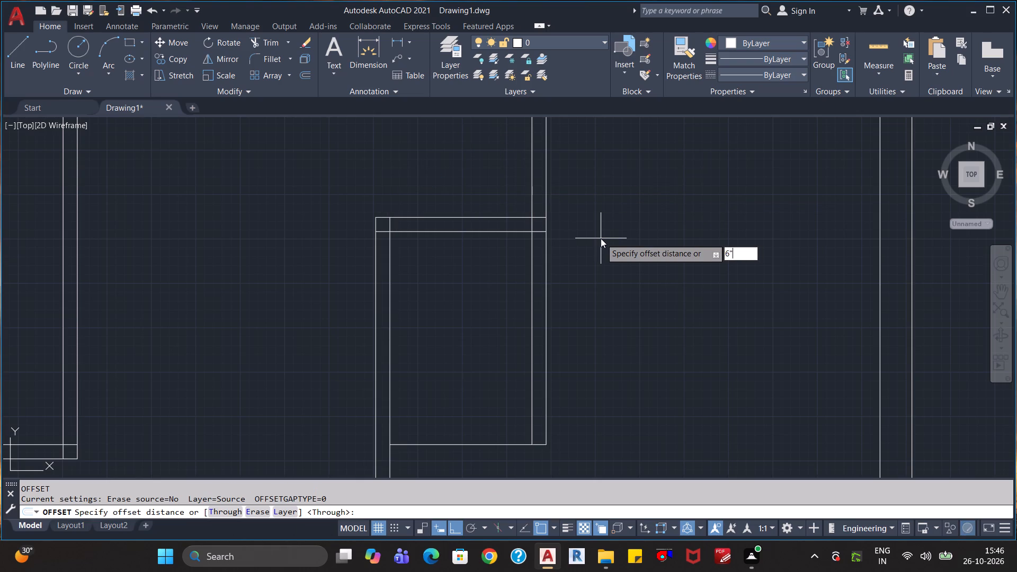
{"action": "key", "text": "Return"}
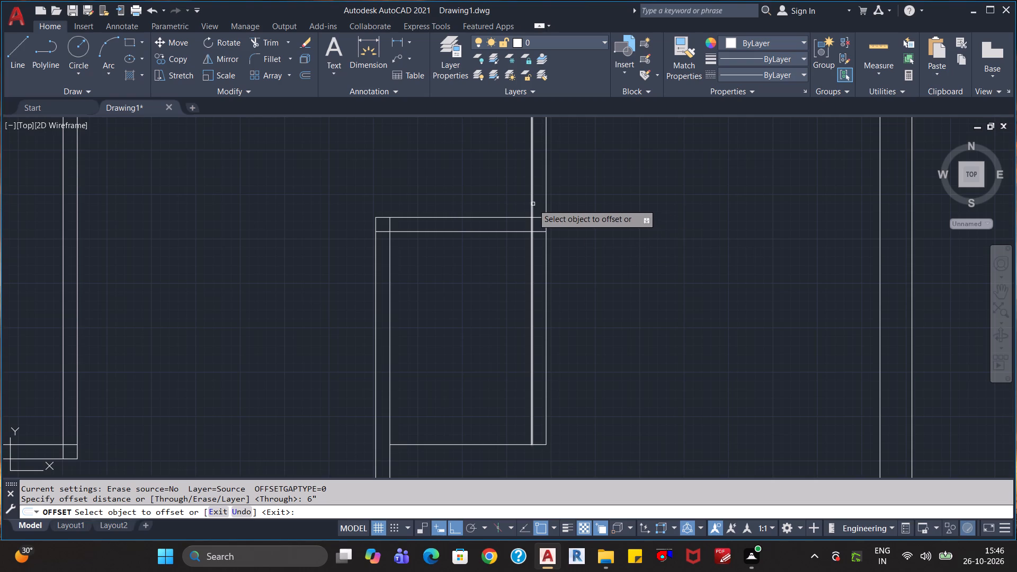
{"action": "left_click", "coordinate": [533, 204]}
{"action": "left_click", "coordinate": [518, 203]}
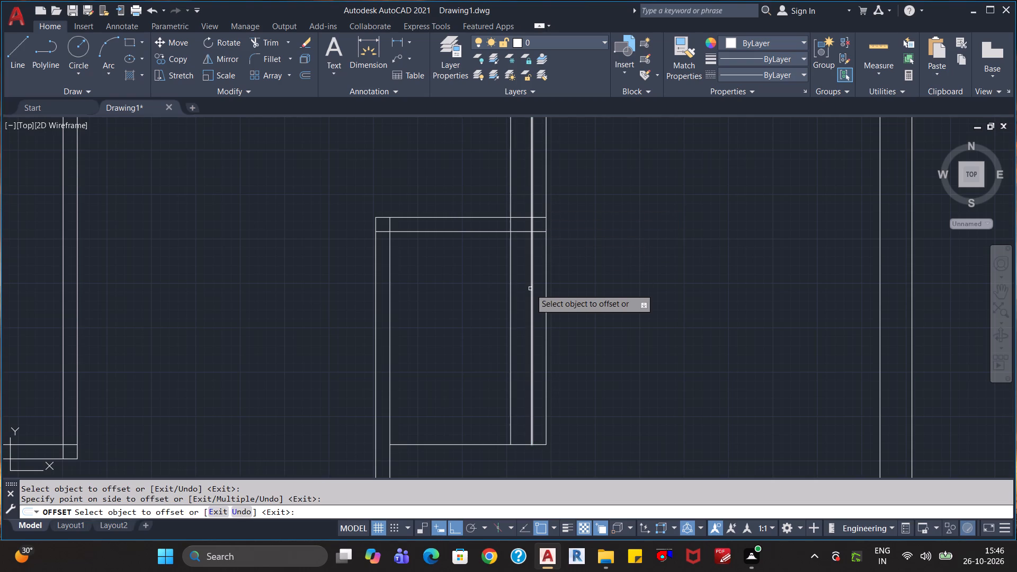
{"action": "key", "text": "Escape"}
{"action": "key", "text": "Escape"}
{"action": "key", "text": "Escape"}
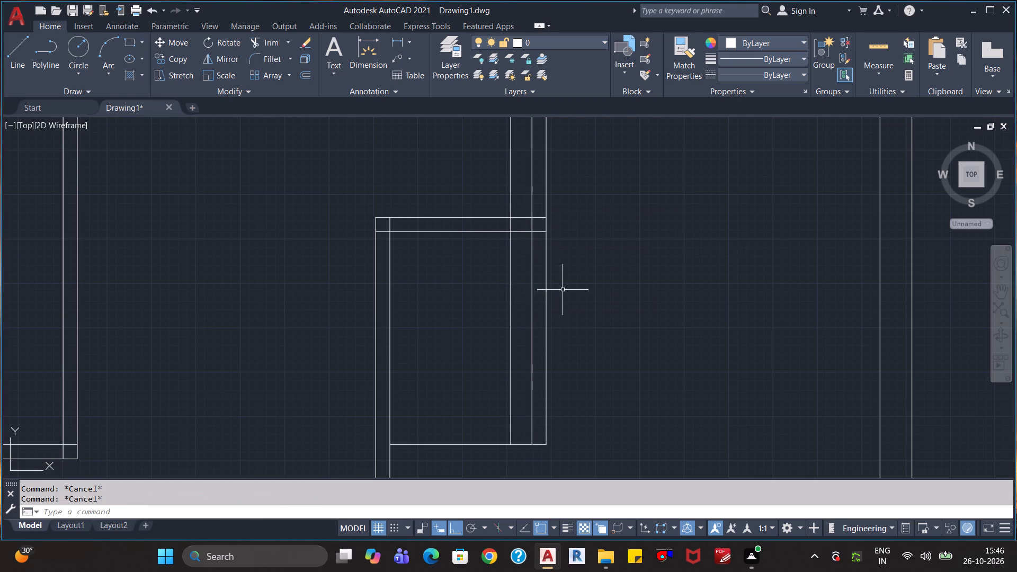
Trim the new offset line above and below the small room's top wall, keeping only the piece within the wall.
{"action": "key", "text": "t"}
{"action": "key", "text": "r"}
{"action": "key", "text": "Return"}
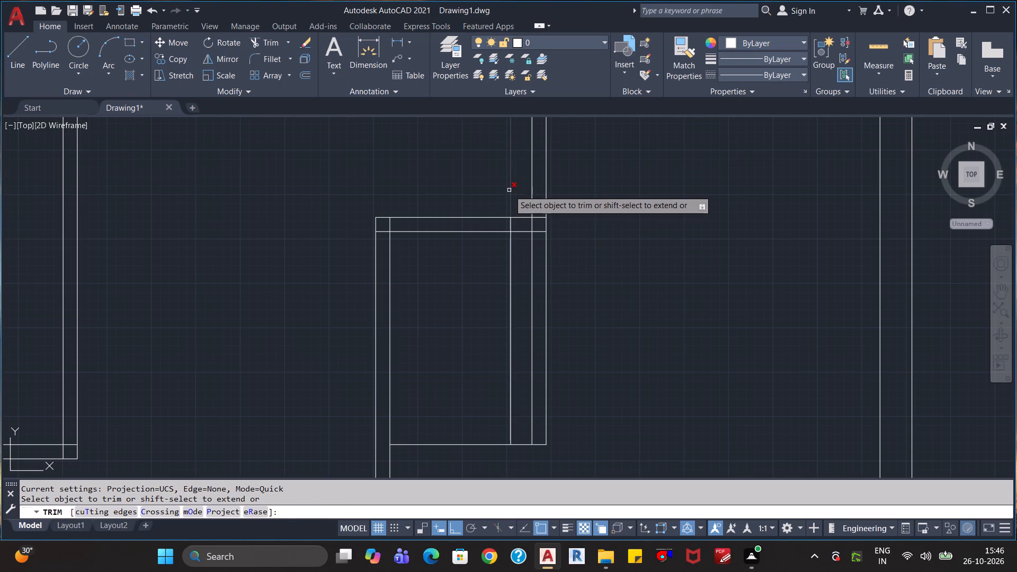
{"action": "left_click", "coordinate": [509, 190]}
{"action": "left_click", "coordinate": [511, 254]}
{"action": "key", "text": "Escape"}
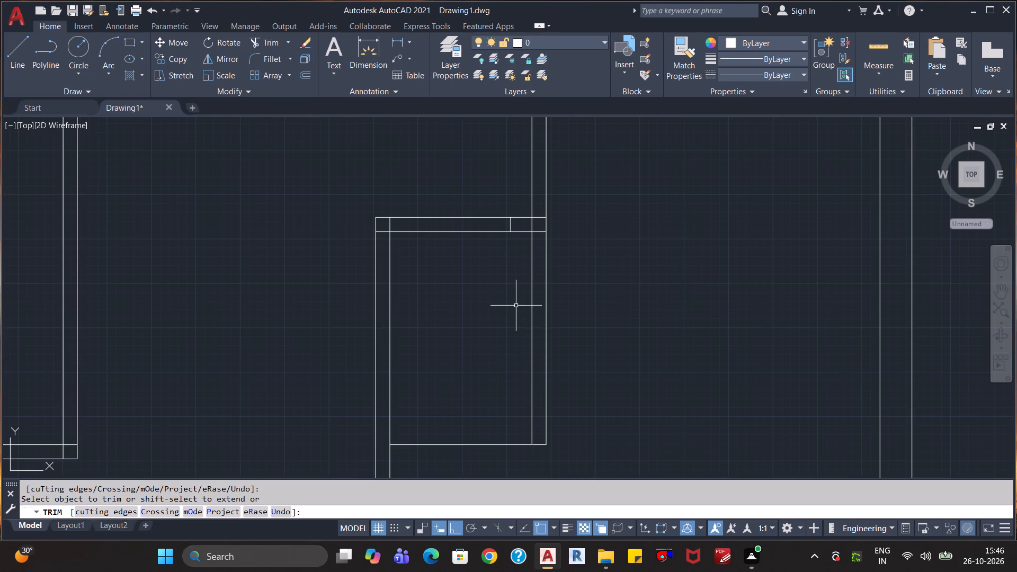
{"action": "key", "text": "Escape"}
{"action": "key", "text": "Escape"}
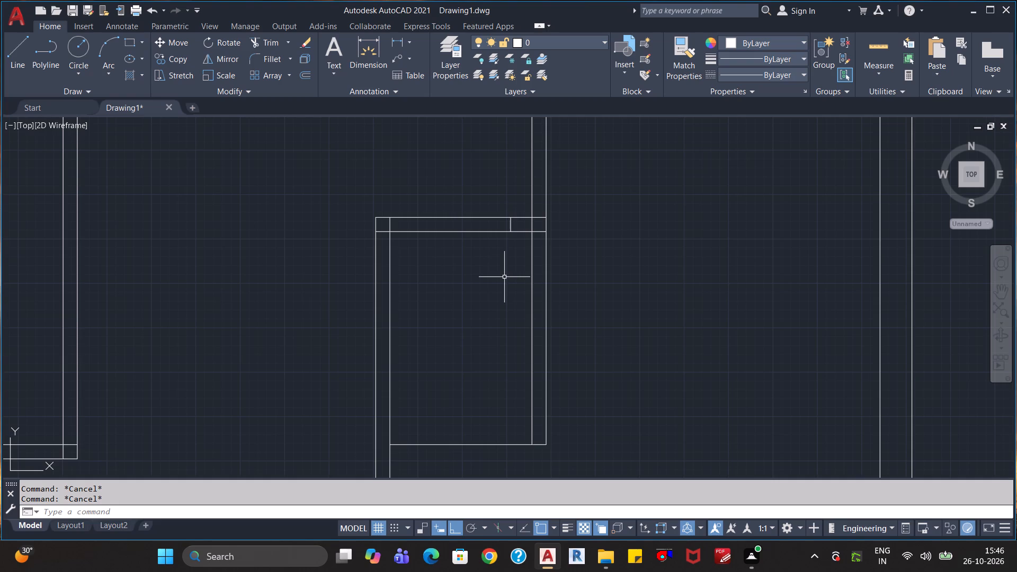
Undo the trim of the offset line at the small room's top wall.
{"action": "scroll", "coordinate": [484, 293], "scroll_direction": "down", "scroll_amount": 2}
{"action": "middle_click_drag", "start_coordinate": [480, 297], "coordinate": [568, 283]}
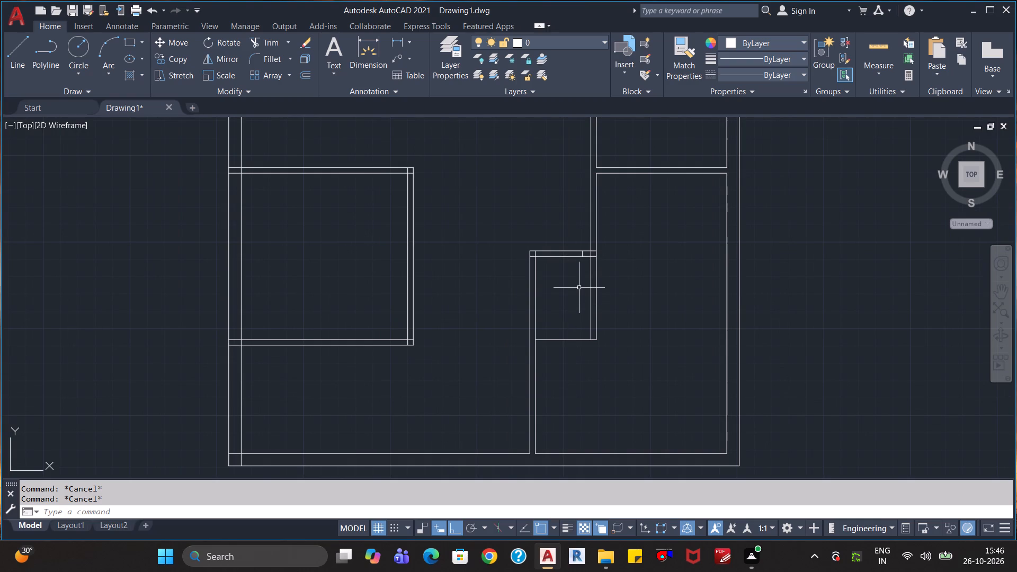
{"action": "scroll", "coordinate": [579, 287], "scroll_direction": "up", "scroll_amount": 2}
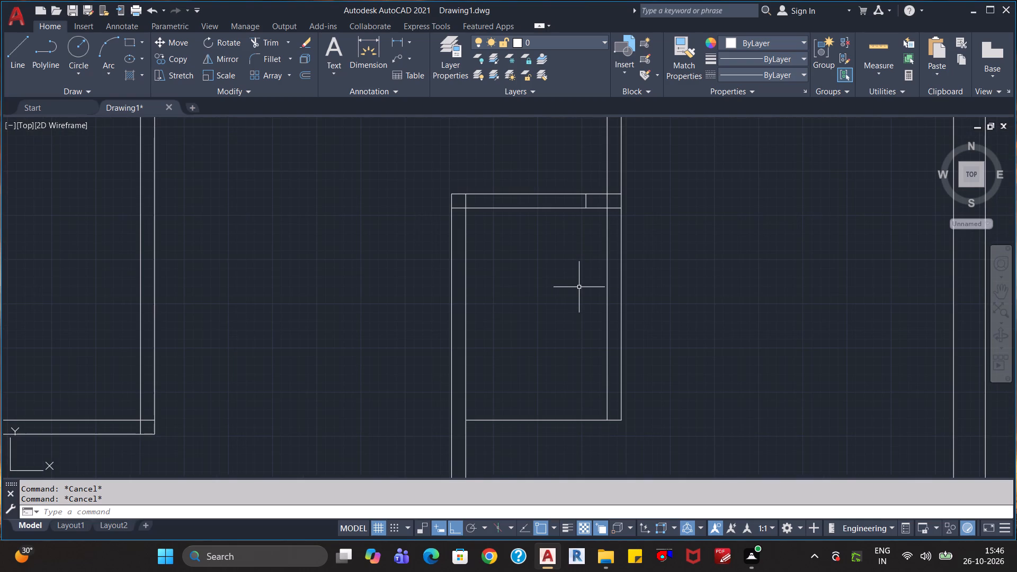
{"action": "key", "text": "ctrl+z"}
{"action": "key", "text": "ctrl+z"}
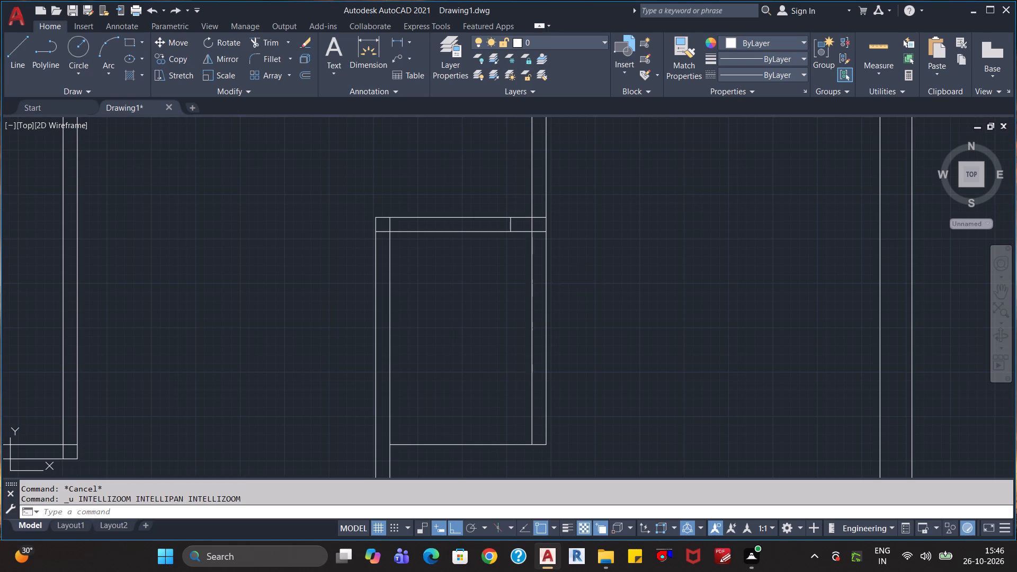
Offset the vertical line inside the small room's right wall 3'6" to the left.
{"action": "key", "text": "o"}
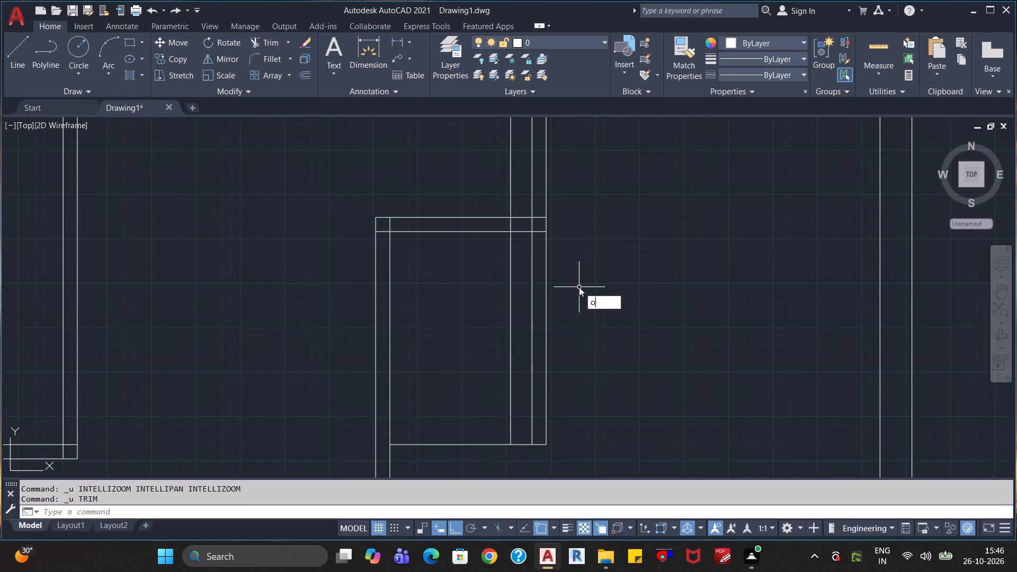
{"action": "key", "text": "Return"}
{"action": "type", "text": "3'6\""}
{"action": "key", "text": "Return"}
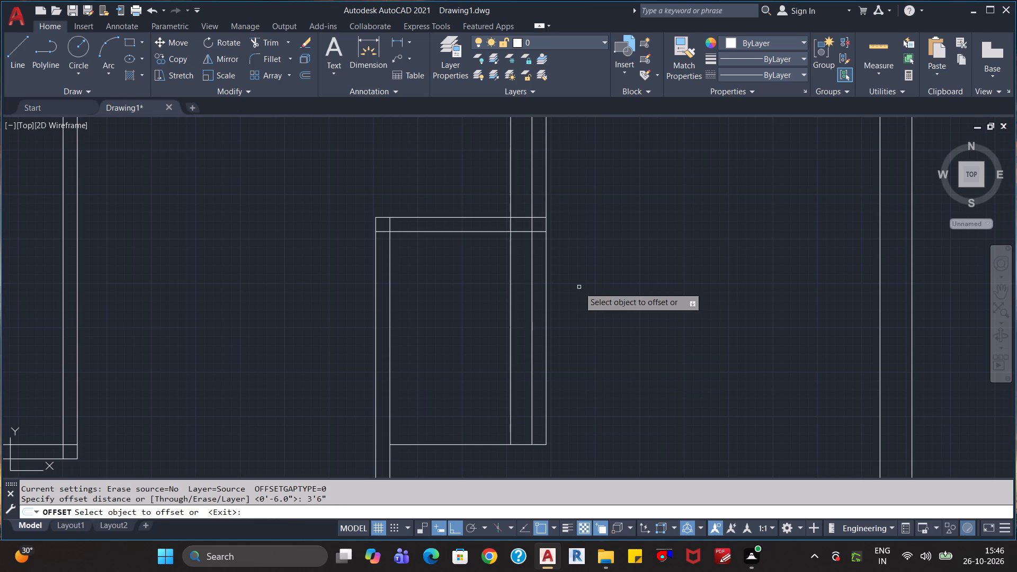
{"action": "left_click", "coordinate": [509, 257]}
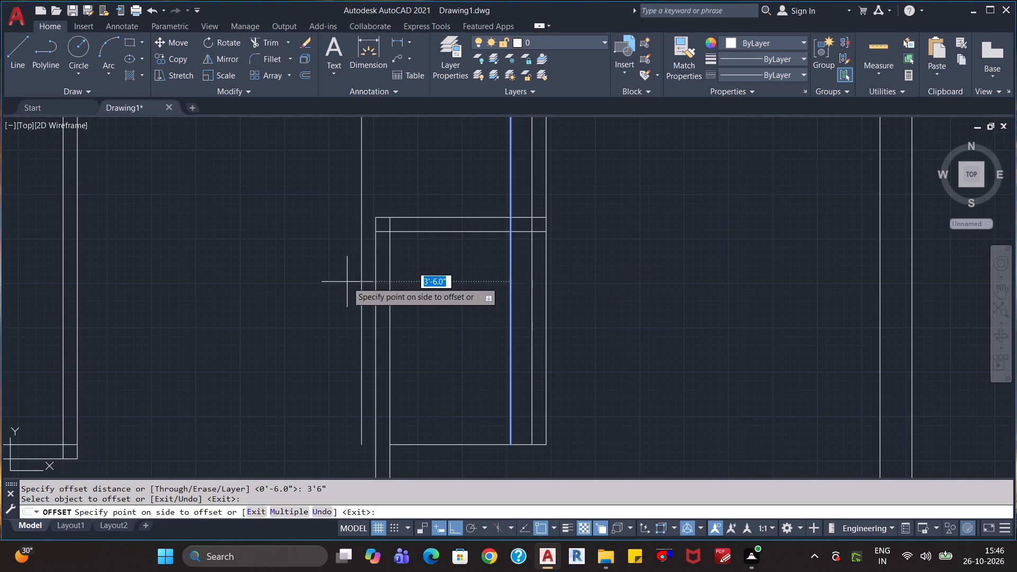
{"action": "left_click", "coordinate": [347, 282]}
{"action": "scroll", "coordinate": [432, 347], "scroll_direction": "down", "scroll_amount": 2}
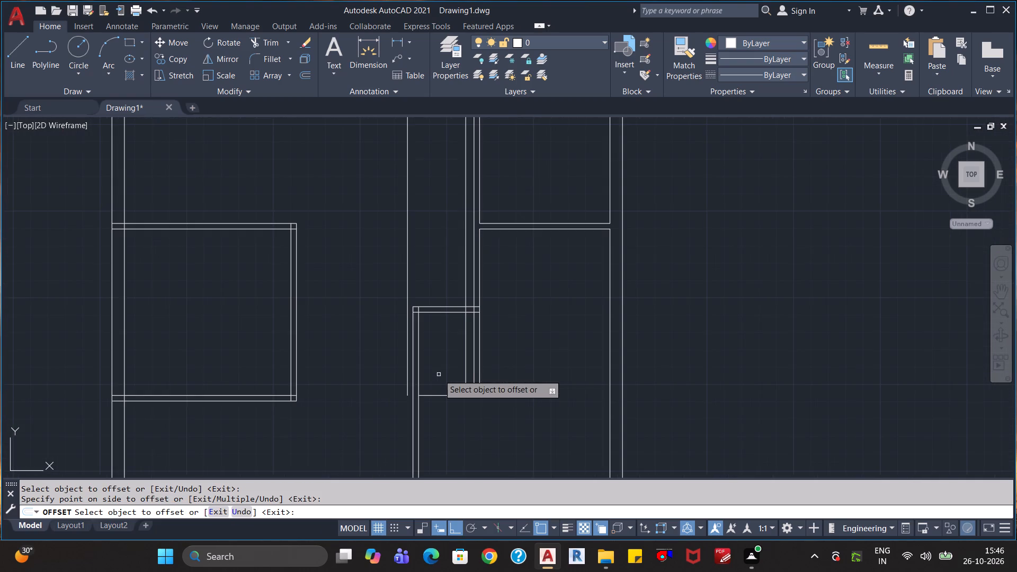
Extend both lines of the small lower room's top wall to the vertical line offset 3'6" from the right side.
{"action": "scroll", "coordinate": [442, 367], "scroll_direction": "down", "scroll_amount": 2}
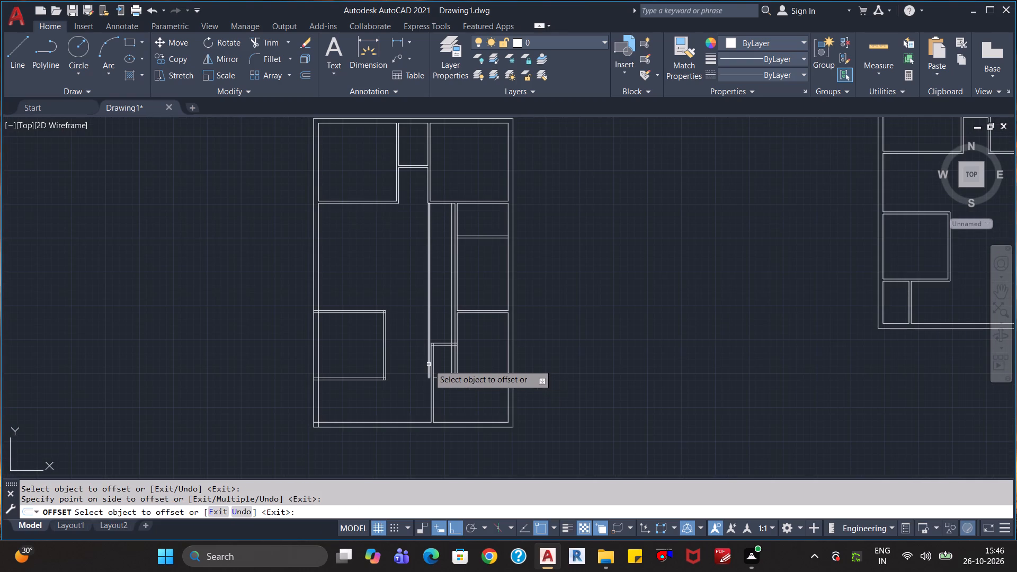
{"action": "type", "text": "ex"}
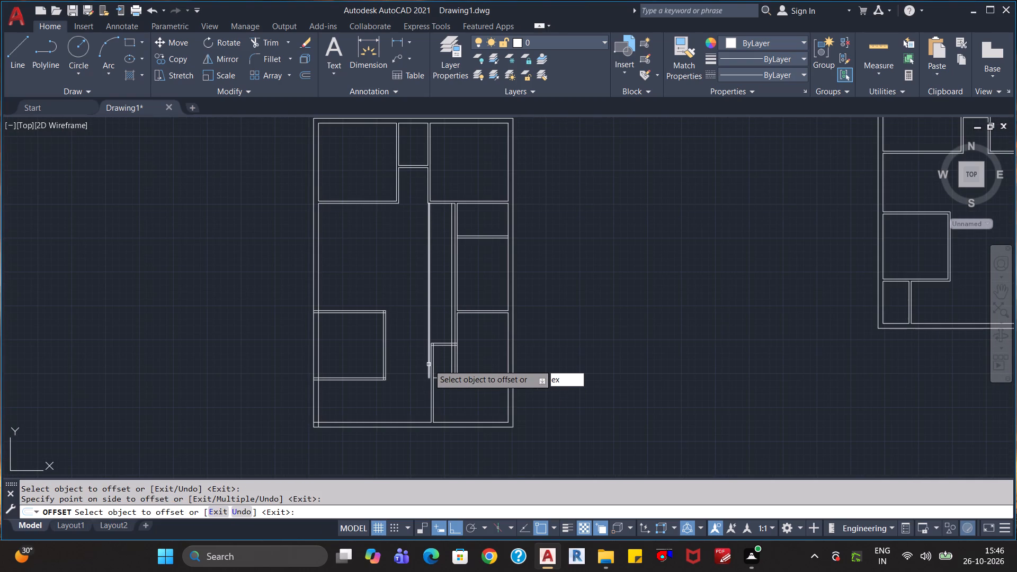
{"action": "key", "text": "Escape"}
{"action": "key", "text": "Escape"}
{"action": "type", "text": "ex"}
{"action": "key", "text": "Return"}
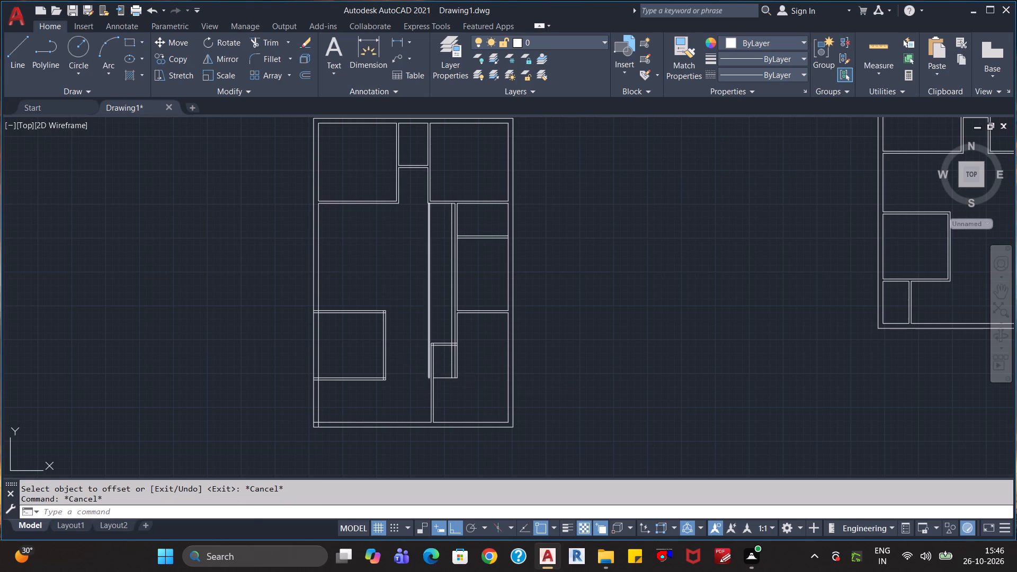
{"action": "left_click", "coordinate": [429, 364]}
{"action": "scroll", "coordinate": [470, 380], "scroll_direction": "up", "scroll_amount": 3}
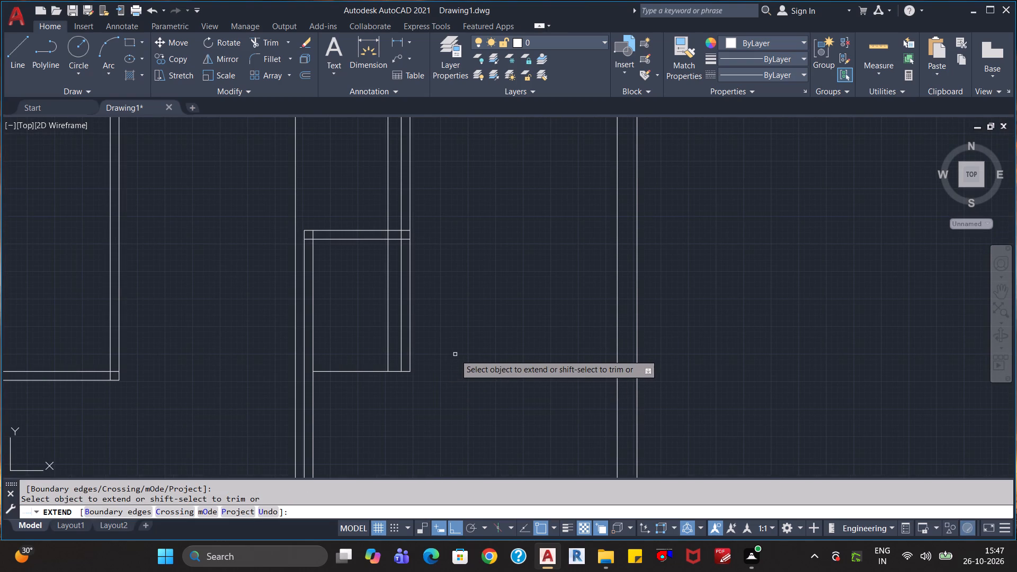
{"action": "scroll", "coordinate": [318, 272], "scroll_direction": "up", "scroll_amount": 2}
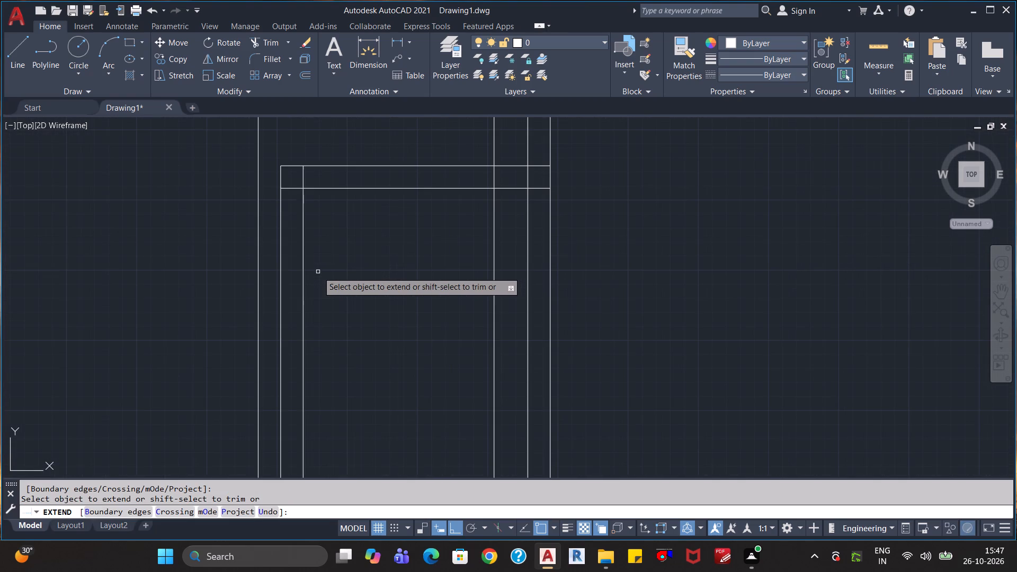
{"action": "scroll", "coordinate": [317, 288], "scroll_direction": "down", "scroll_amount": 1}
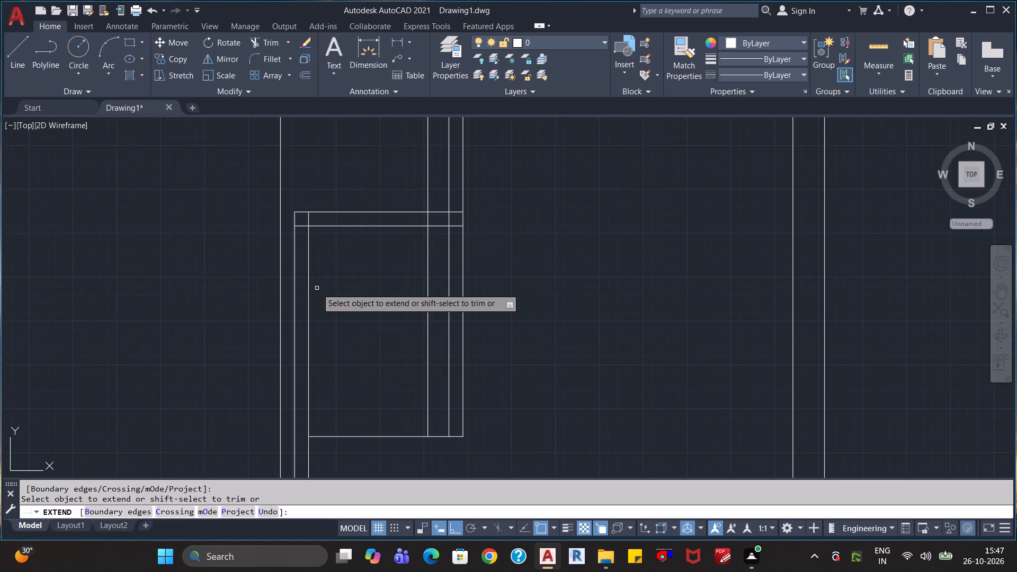
{"action": "left_click", "coordinate": [302, 226]}
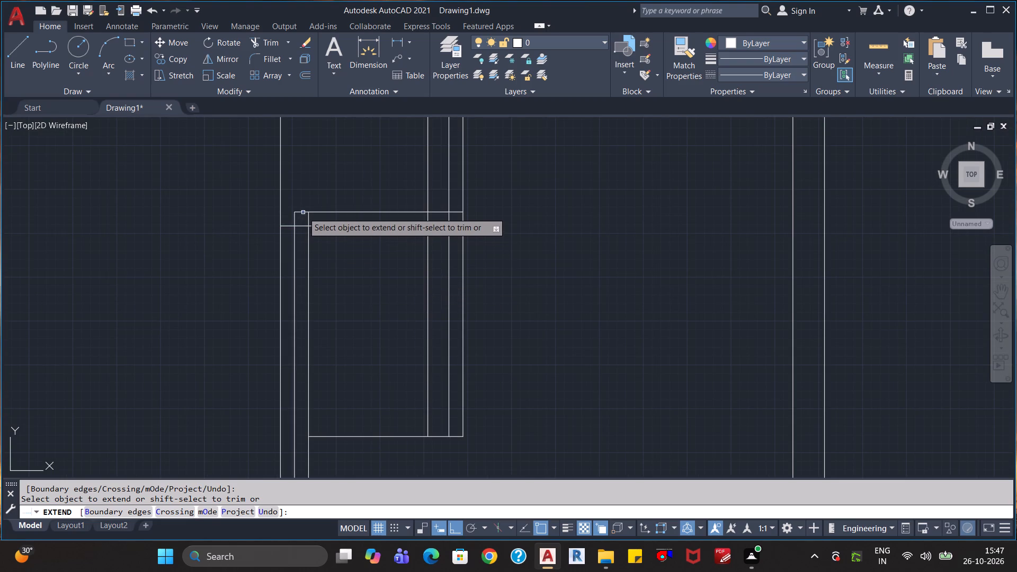
{"action": "left_click", "coordinate": [303, 212]}
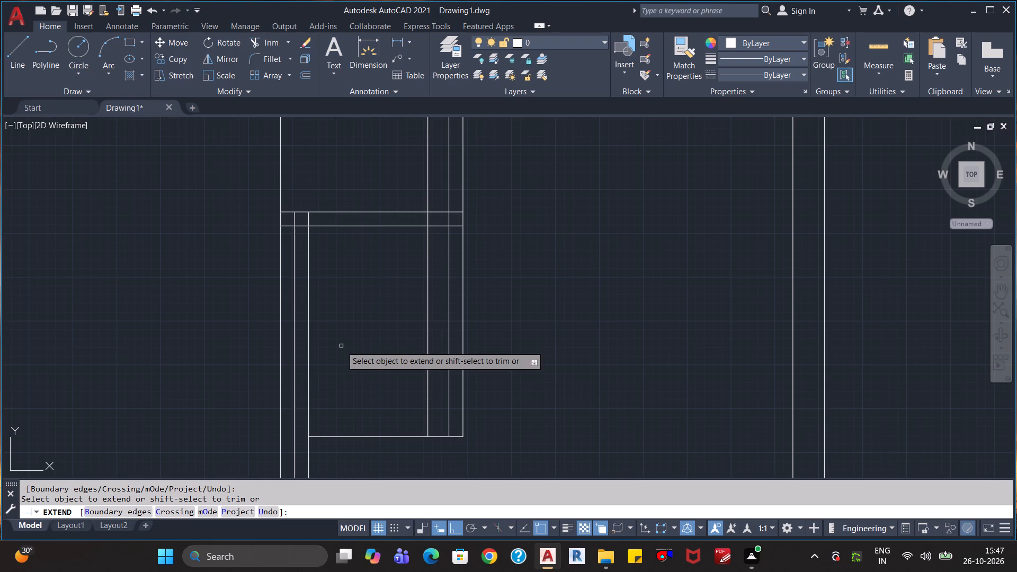
Trim away the old inner line of the small room's left wall above the room's bottom line, including its piece within the top wall.
{"action": "left_click", "coordinate": [309, 287], "text": "shift"}
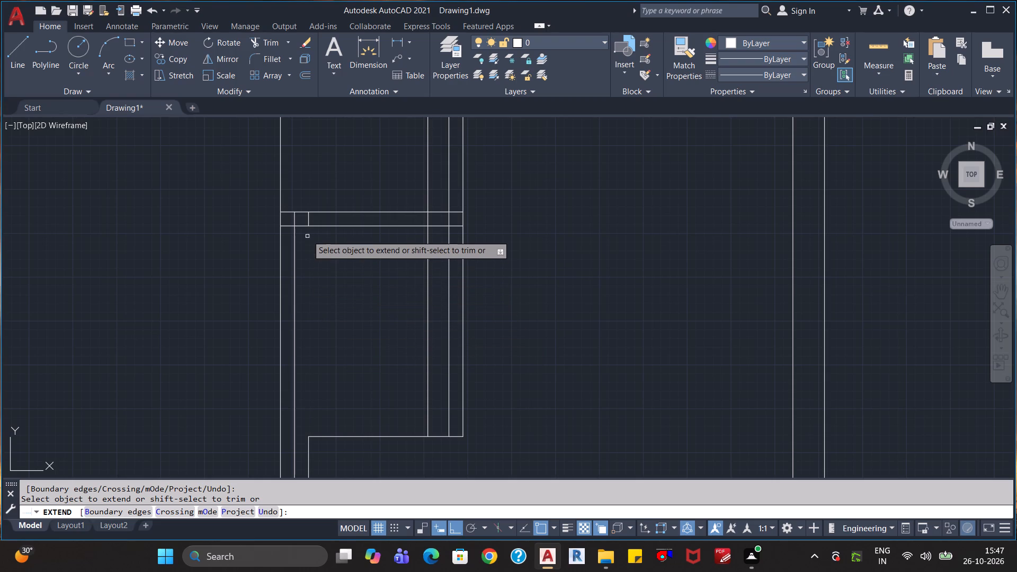
{"action": "left_click", "coordinate": [309, 219], "text": "shift"}
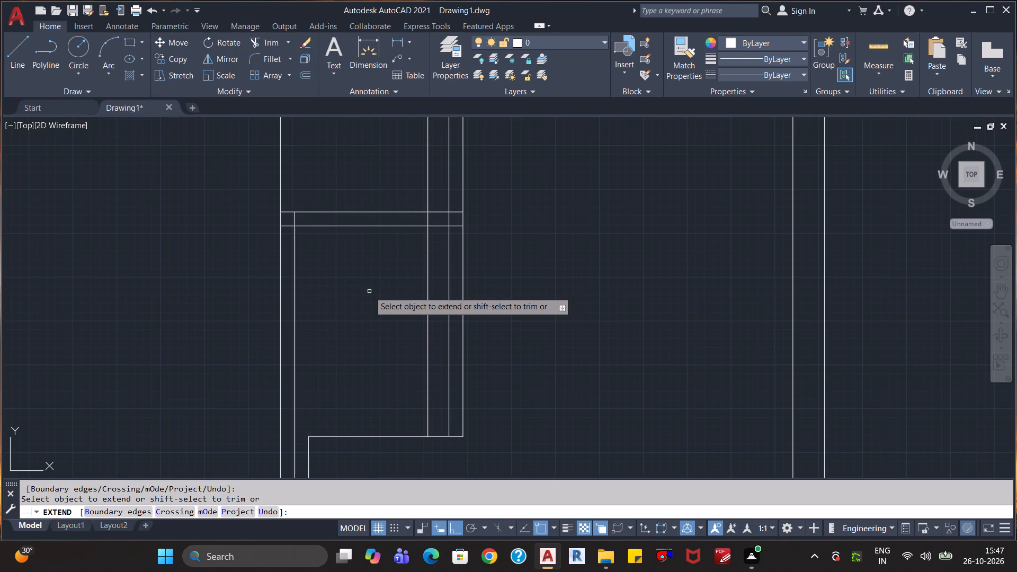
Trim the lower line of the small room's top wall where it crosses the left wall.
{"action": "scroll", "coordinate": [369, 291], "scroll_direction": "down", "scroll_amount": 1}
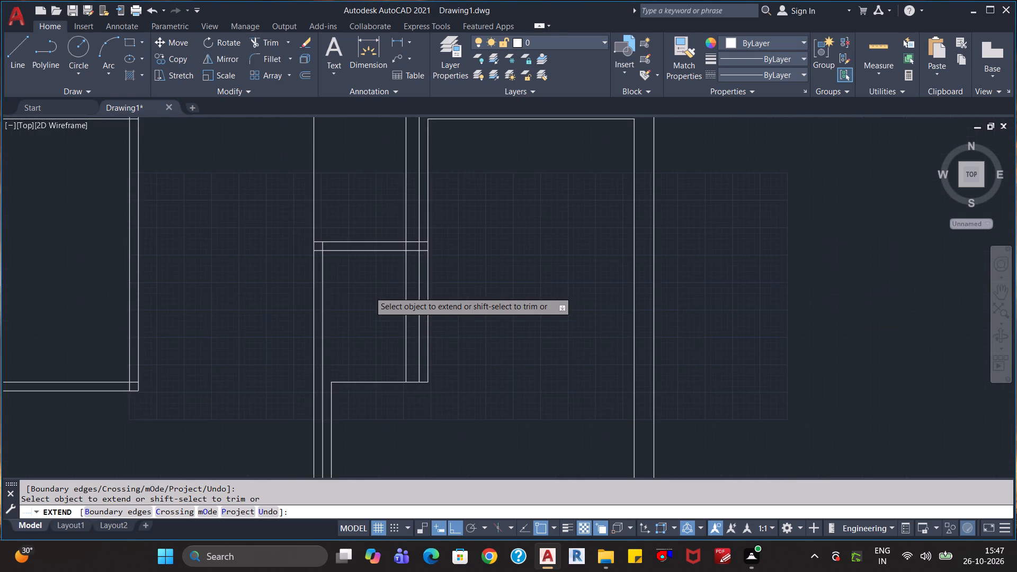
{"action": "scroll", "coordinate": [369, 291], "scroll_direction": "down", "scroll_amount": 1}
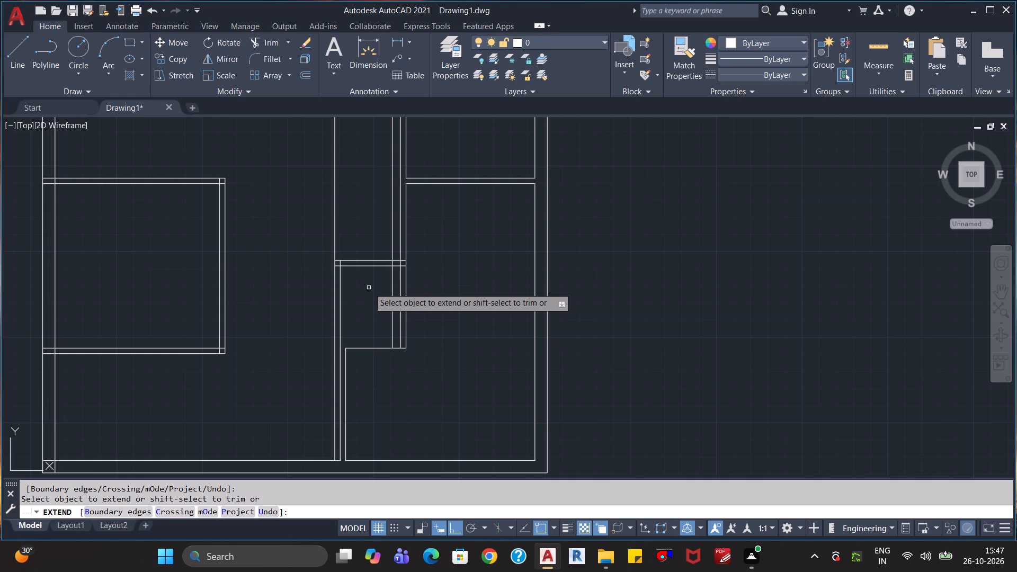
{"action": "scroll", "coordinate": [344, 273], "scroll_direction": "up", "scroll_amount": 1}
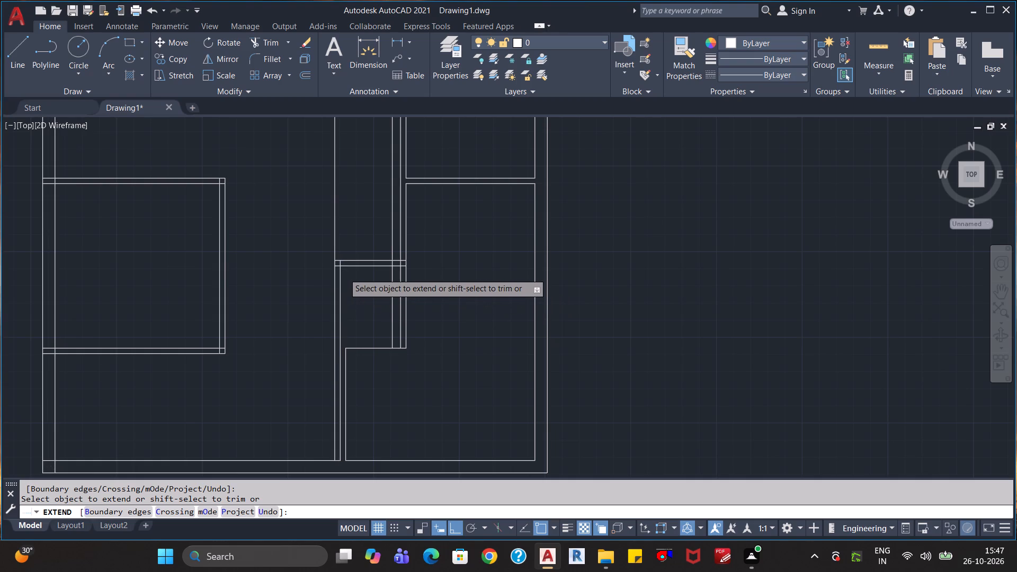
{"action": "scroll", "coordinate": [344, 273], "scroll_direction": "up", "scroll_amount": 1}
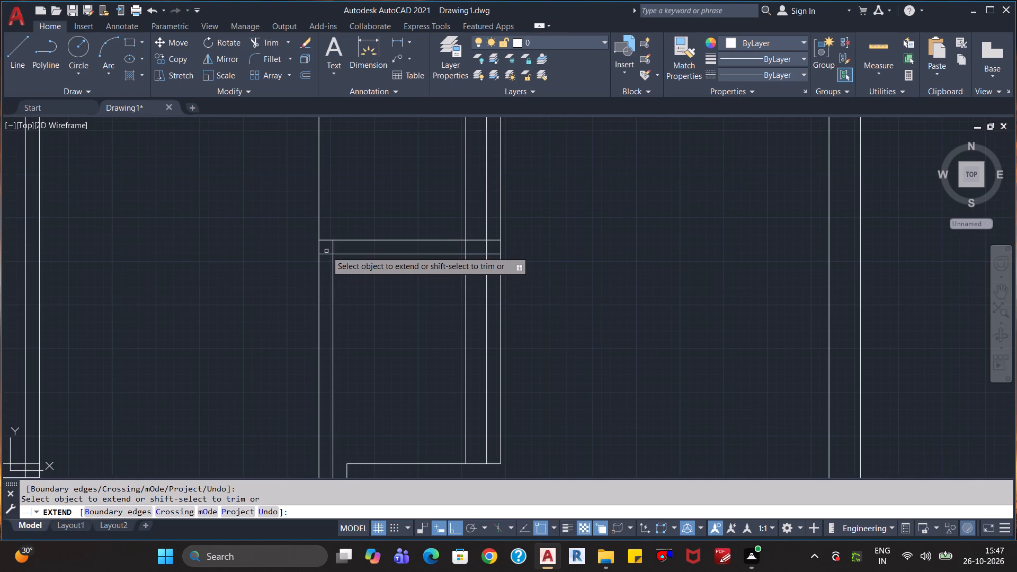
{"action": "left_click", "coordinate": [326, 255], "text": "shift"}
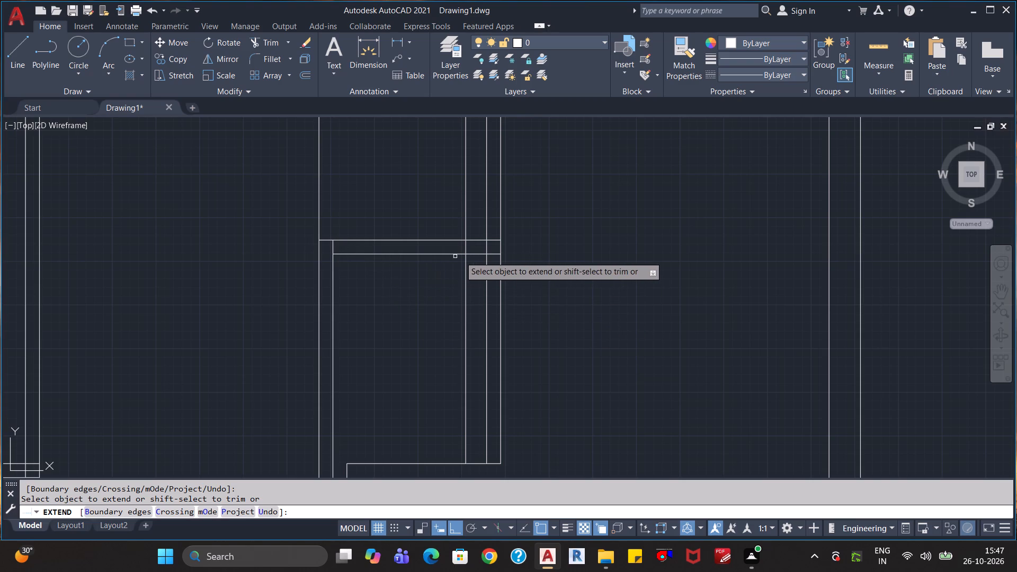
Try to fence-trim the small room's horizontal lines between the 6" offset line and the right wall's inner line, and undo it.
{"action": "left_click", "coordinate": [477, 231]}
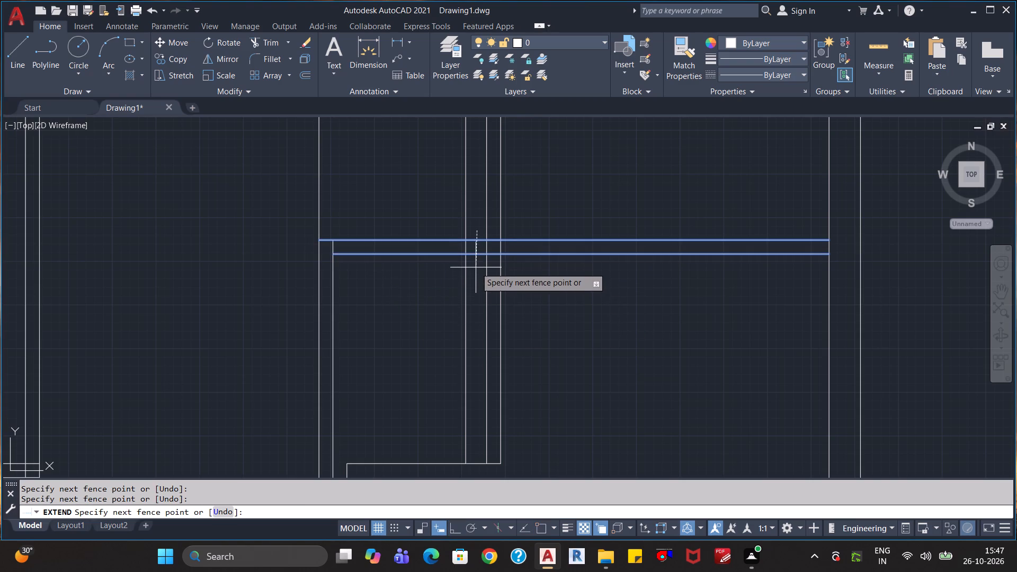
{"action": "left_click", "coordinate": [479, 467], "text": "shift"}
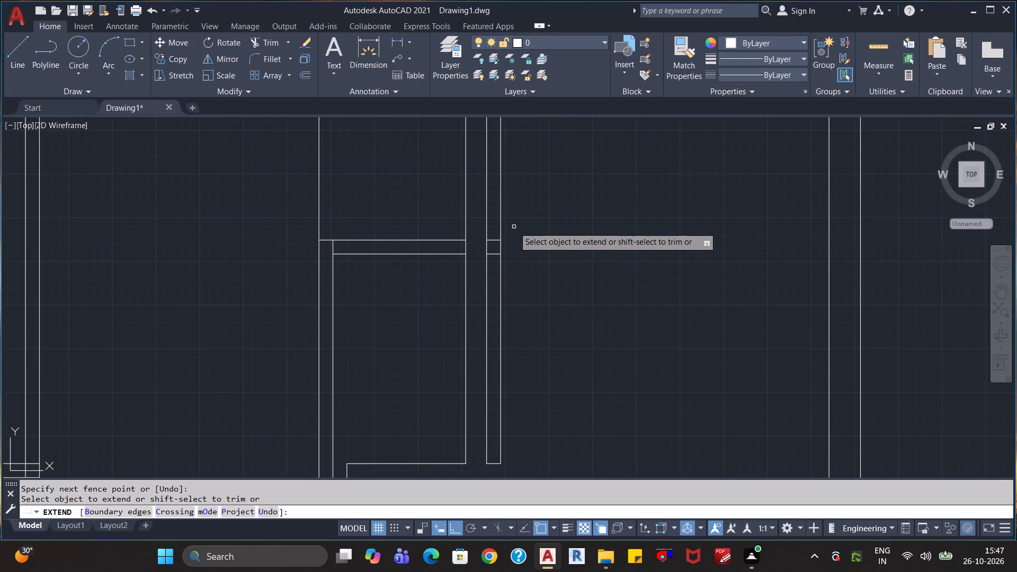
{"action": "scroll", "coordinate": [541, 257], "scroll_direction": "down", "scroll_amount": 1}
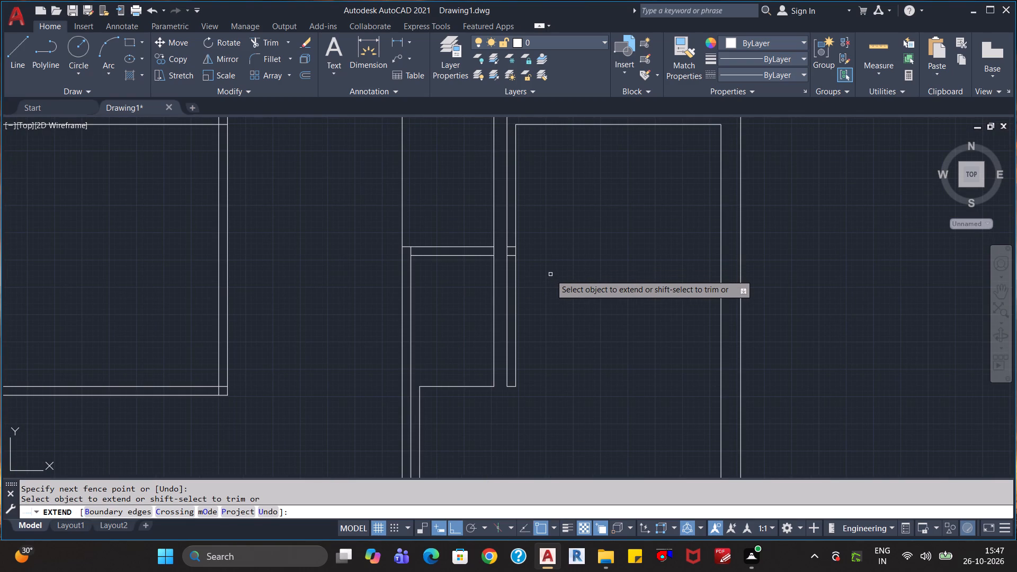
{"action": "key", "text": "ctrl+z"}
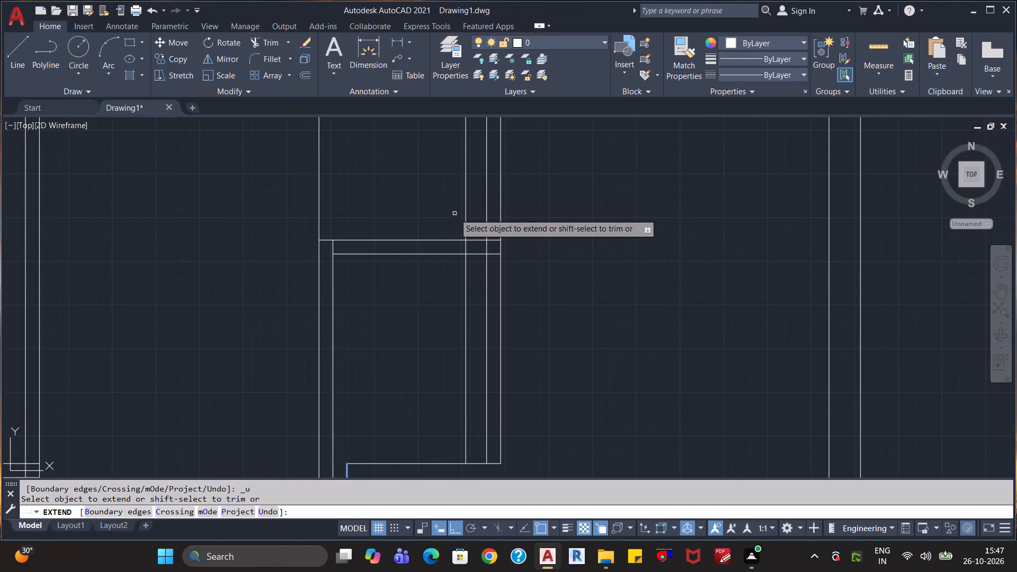
Trim the 6" offset line above and below the small room's top wall, keeping only the piece within the wall.
{"action": "left_click", "coordinate": [467, 211], "text": "shift"}
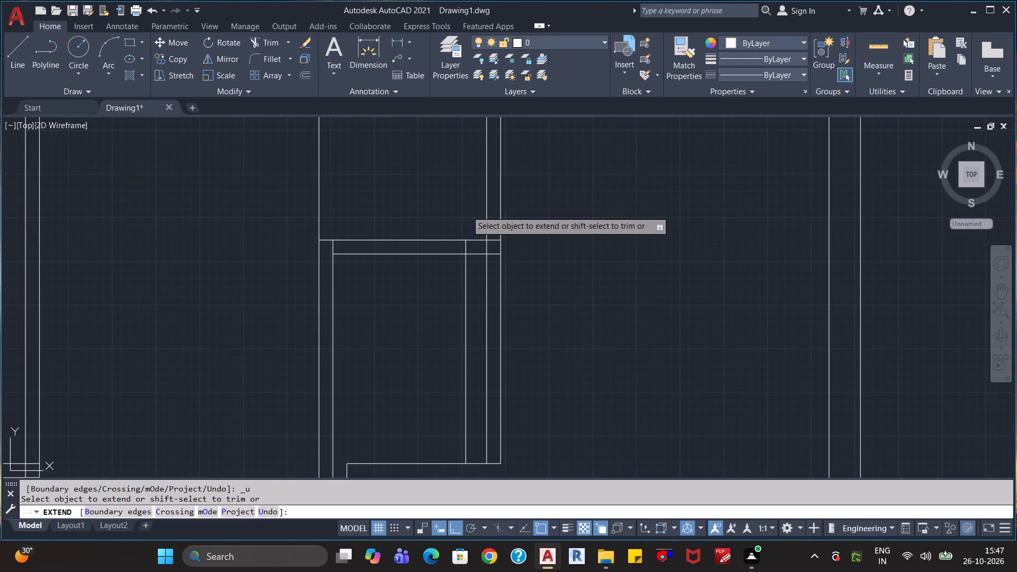
{"action": "left_click", "coordinate": [467, 316], "text": "shift"}
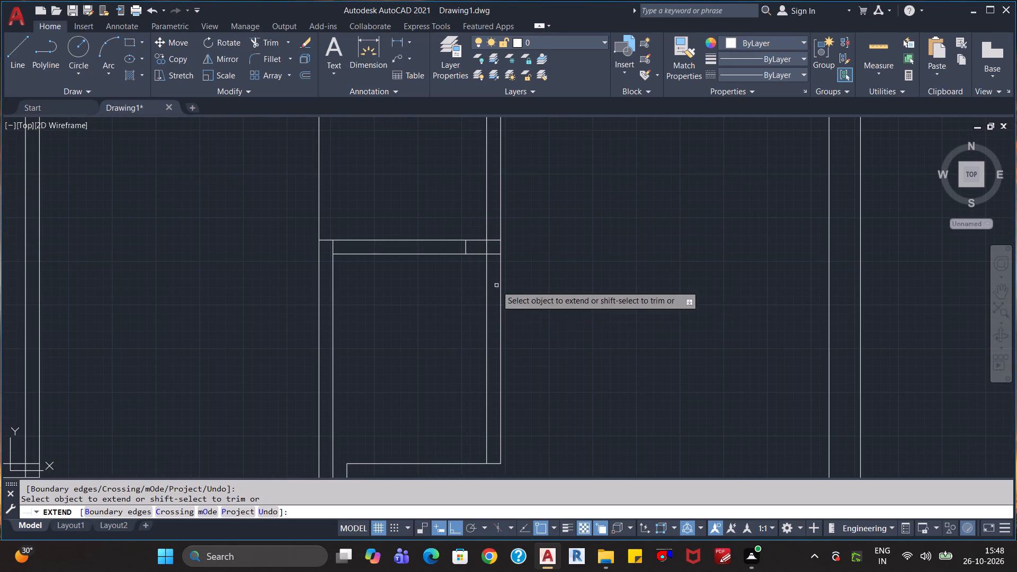
Extend the small room's bottom line across the left wall to that wall's outer line.
{"action": "scroll", "coordinate": [508, 272], "scroll_direction": "down", "scroll_amount": 2}
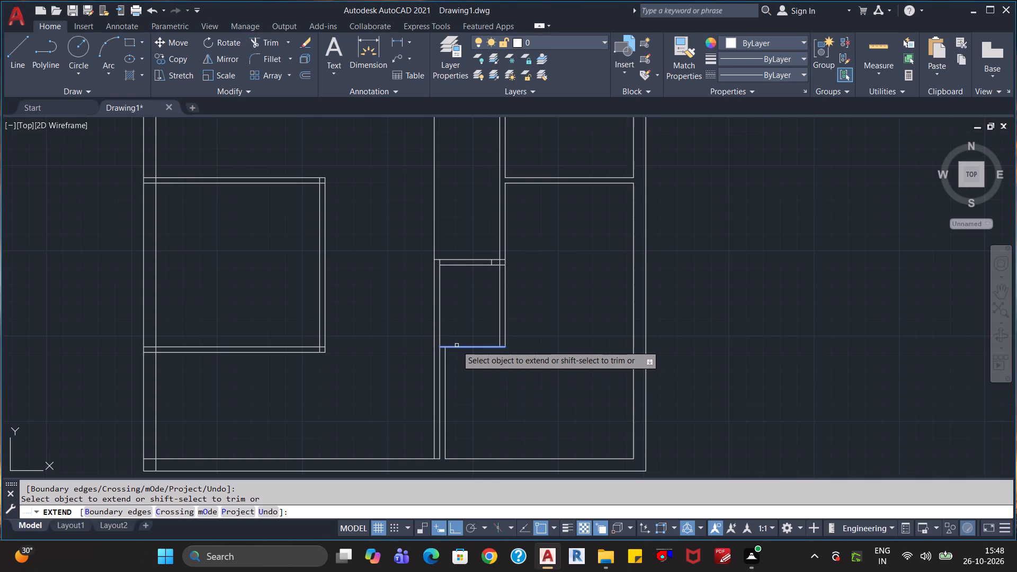
{"action": "left_click", "coordinate": [457, 345]}
{"action": "left_click", "coordinate": [453, 348]}
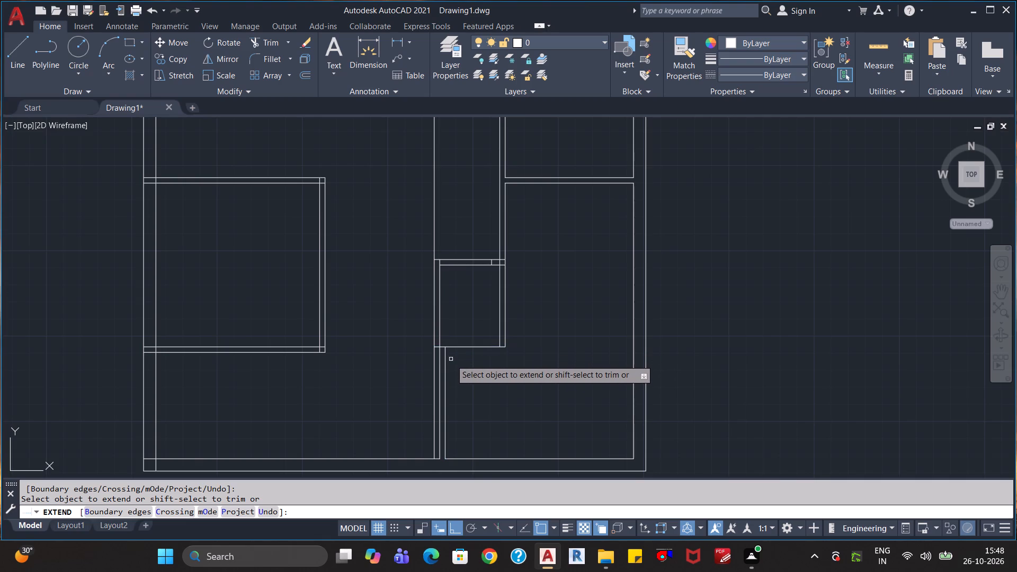
Remove the leftover old wall line below the small room, extend the bottom exterior wall's inner line across, and trim it within the partition.
{"action": "left_click", "coordinate": [447, 362], "text": "shift"}
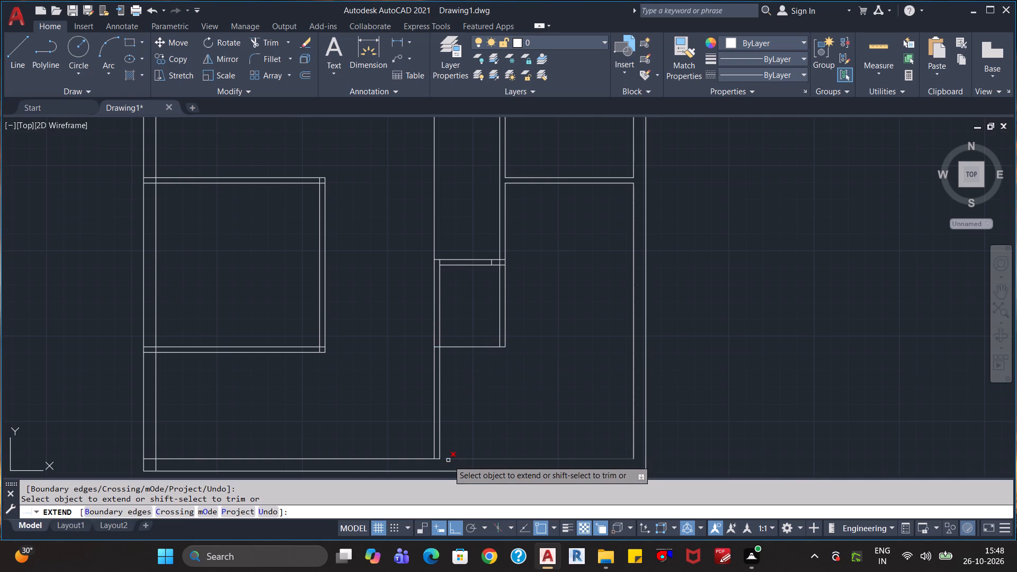
{"action": "left_click", "coordinate": [448, 459]}
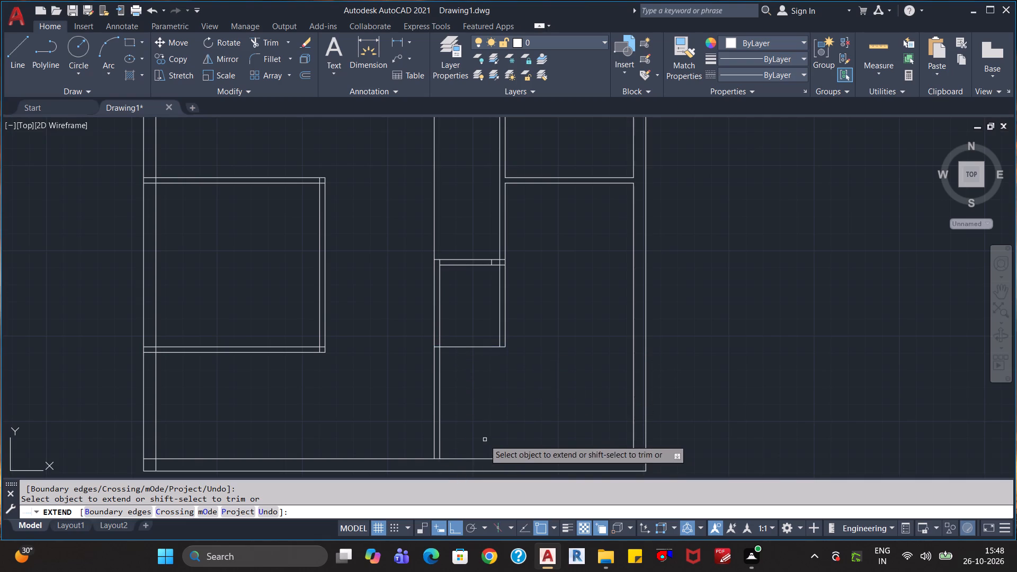
{"action": "scroll", "coordinate": [441, 459], "scroll_direction": "up", "scroll_amount": 4}
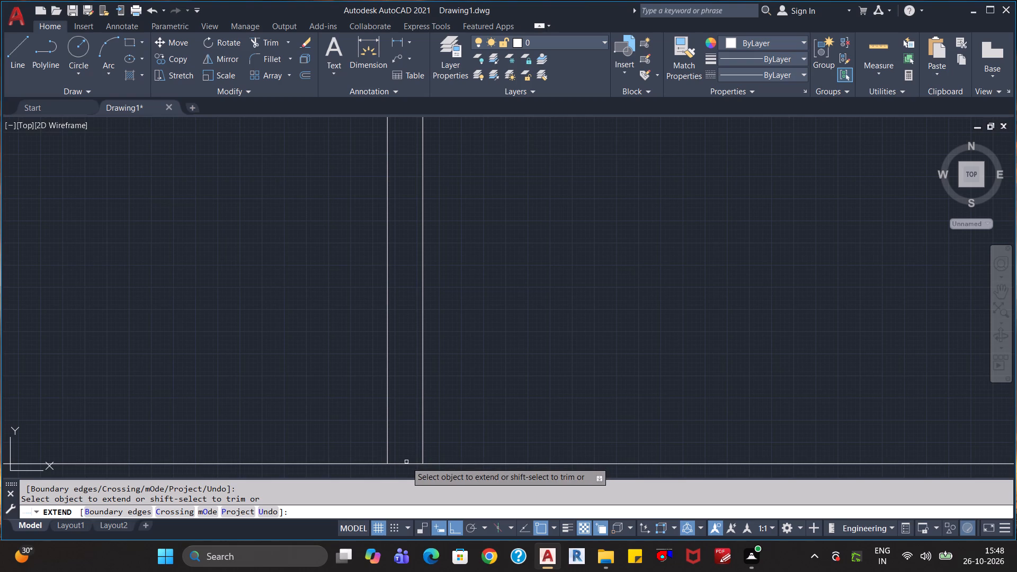
{"action": "left_click", "coordinate": [406, 463], "text": "shift"}
Extend the lower line of the small room's top wall across the left wall to its outer line.
{"action": "scroll", "coordinate": [521, 357], "scroll_direction": "down", "scroll_amount": 1}
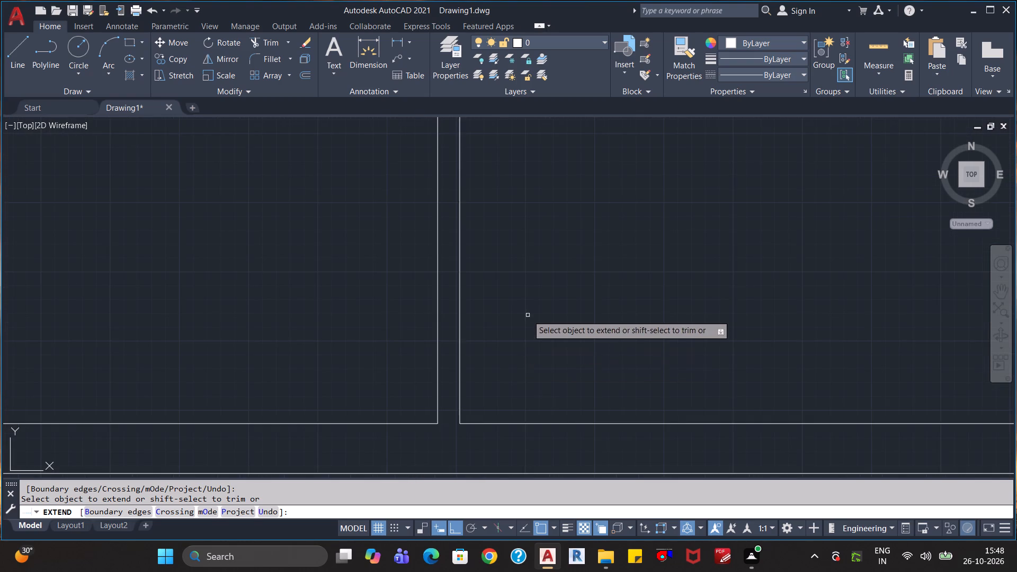
{"action": "scroll", "coordinate": [528, 315], "scroll_direction": "down", "scroll_amount": 2}
{"action": "middle_click_drag", "start_coordinate": [573, 261], "coordinate": [520, 441]}
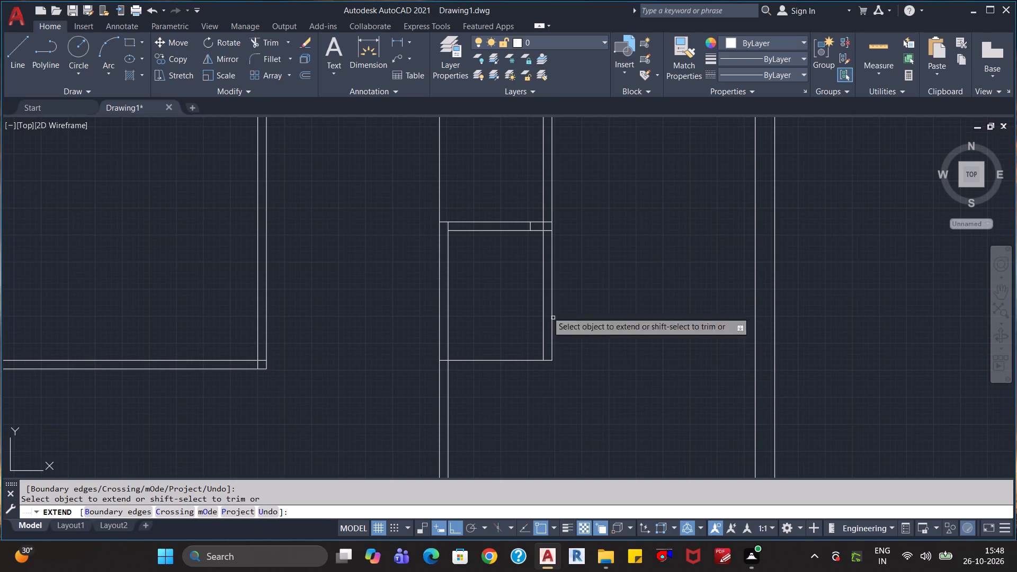
{"action": "left_click", "coordinate": [481, 252]}
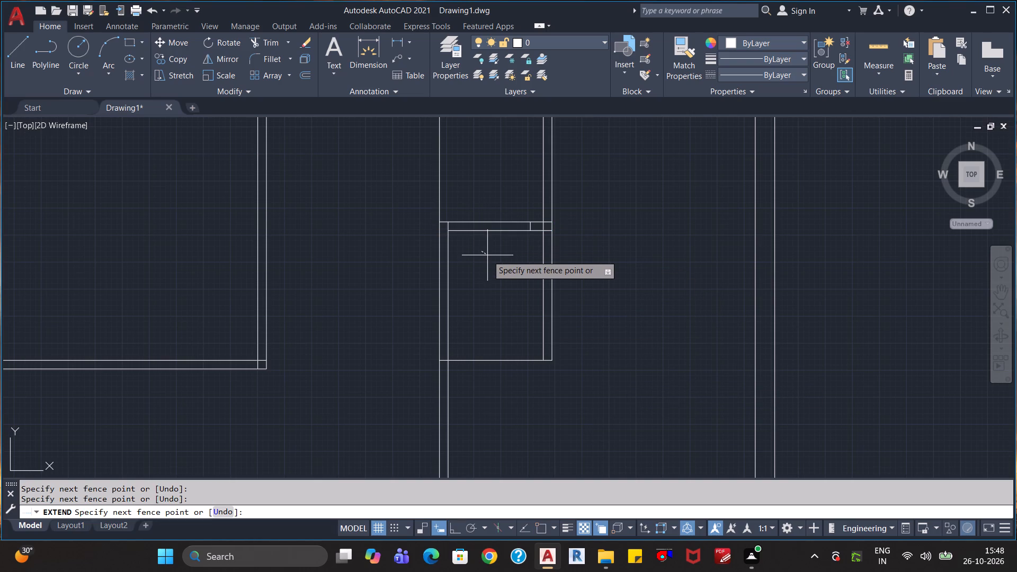
{"action": "left_click", "coordinate": [466, 229]}
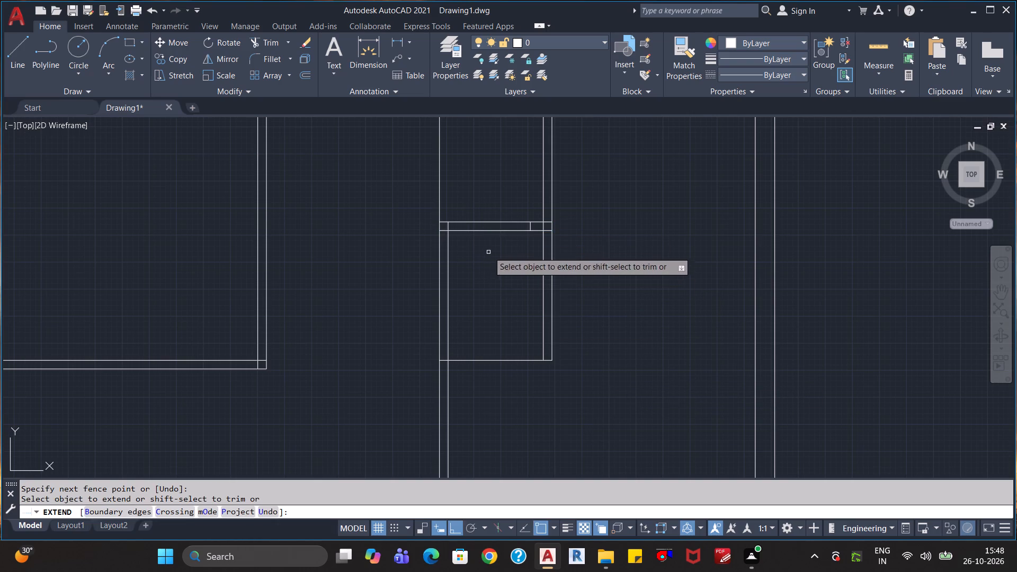
Trim both top wall lines between the left wall and the 6" jamb line to open the small room's doorway.
{"action": "left_click", "coordinate": [489, 248], "text": "shift"}
{"action": "left_click", "coordinate": [487, 204], "text": "shift"}
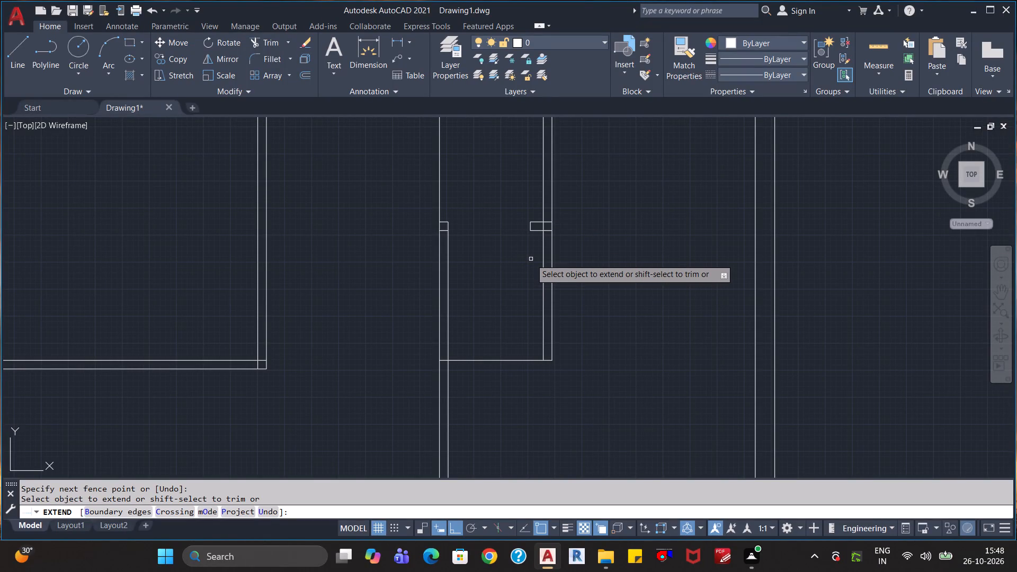
Trim off the small room's left wall outer line where it runs above the room's top wall.
{"action": "scroll", "coordinate": [531, 259], "scroll_direction": "down", "scroll_amount": 1}
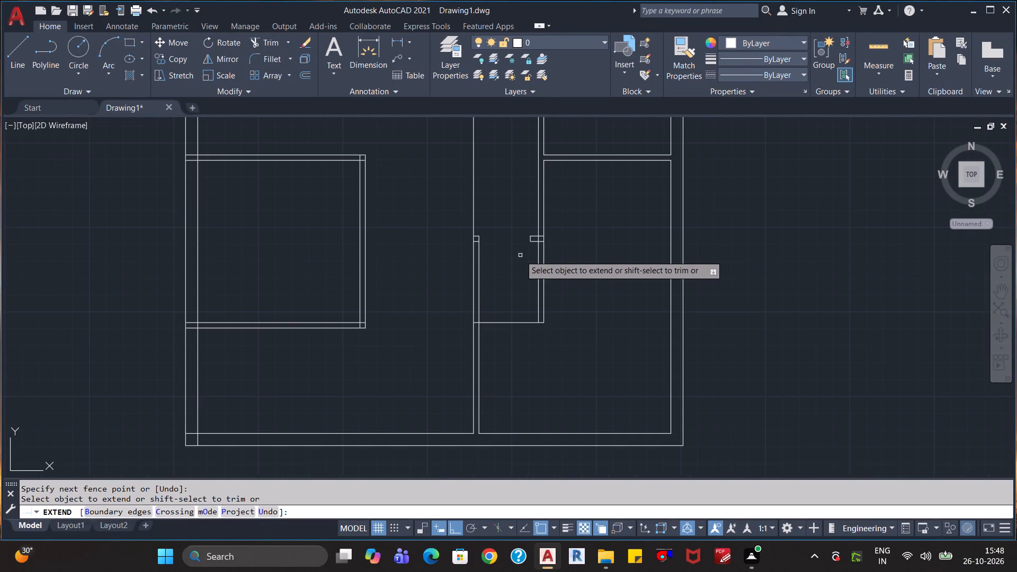
{"action": "scroll", "coordinate": [477, 243], "scroll_direction": "up", "scroll_amount": 1}
{"action": "scroll", "coordinate": [486, 259], "scroll_direction": "down", "scroll_amount": 1}
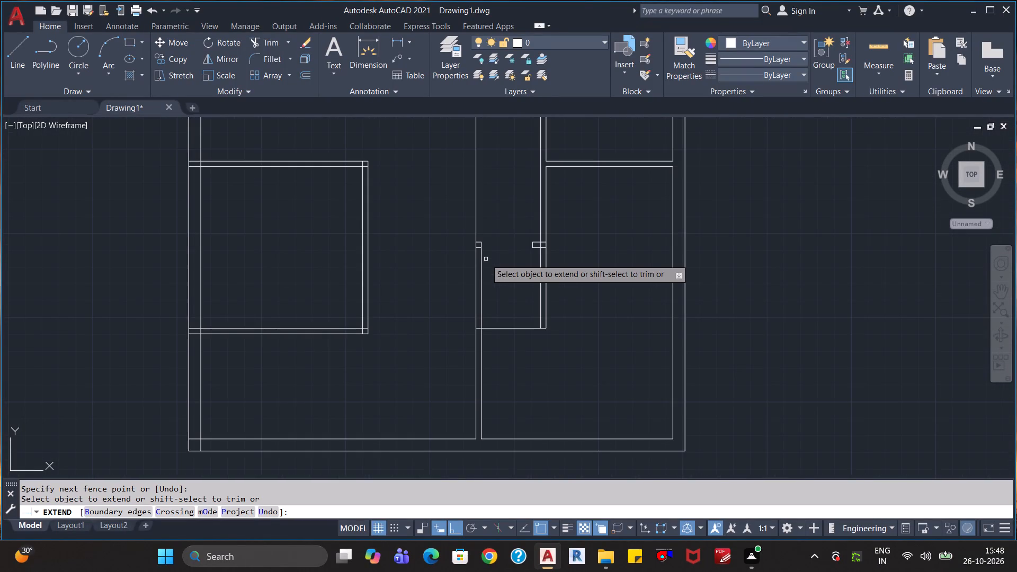
{"action": "left_click", "coordinate": [491, 211], "text": "shift"}
{"action": "left_click", "coordinate": [470, 214], "text": "shift"}
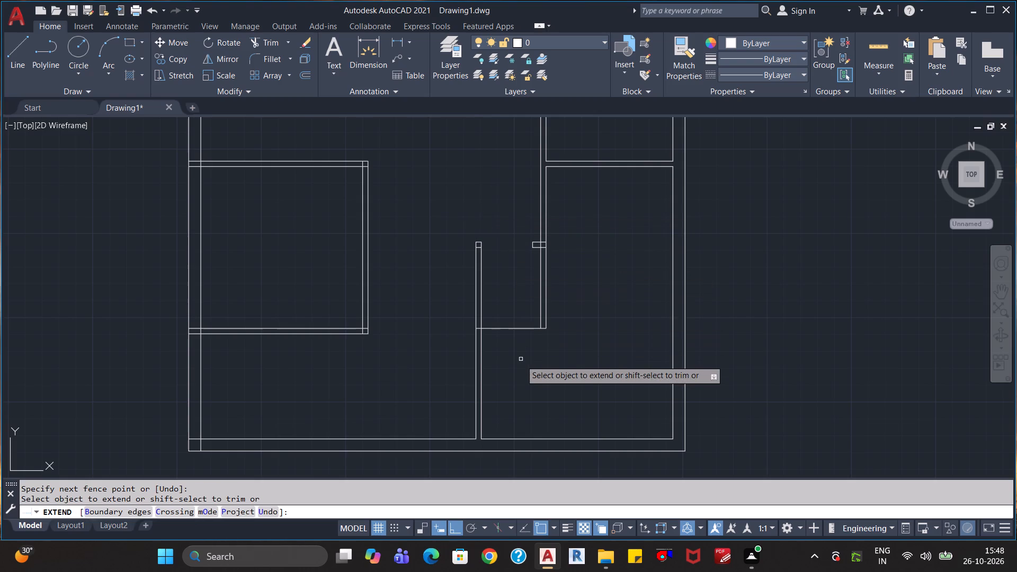
{"action": "scroll", "coordinate": [521, 370], "scroll_direction": "down", "scroll_amount": 2}
{"action": "scroll", "coordinate": [569, 355], "scroll_direction": "up", "scroll_amount": 1}
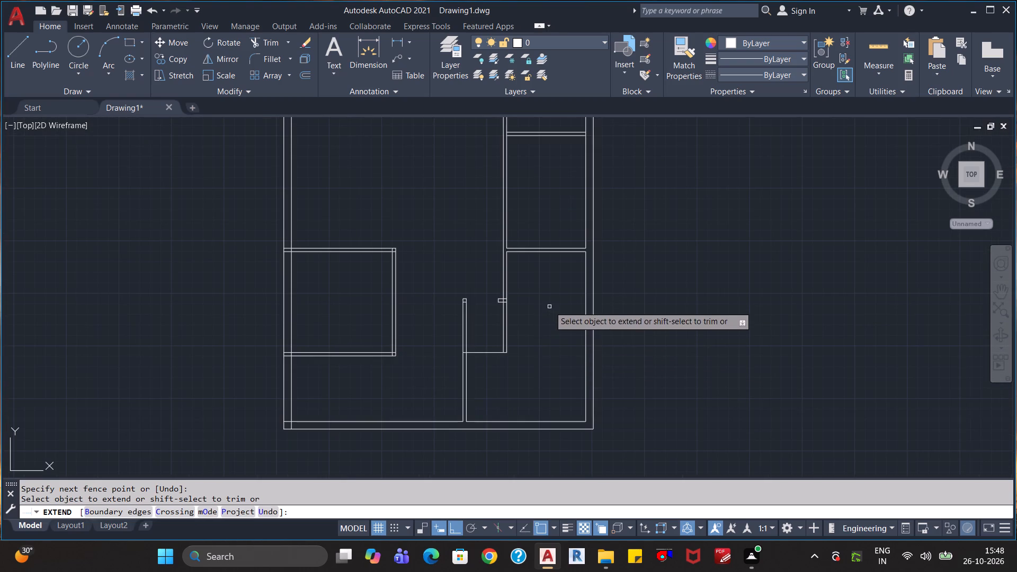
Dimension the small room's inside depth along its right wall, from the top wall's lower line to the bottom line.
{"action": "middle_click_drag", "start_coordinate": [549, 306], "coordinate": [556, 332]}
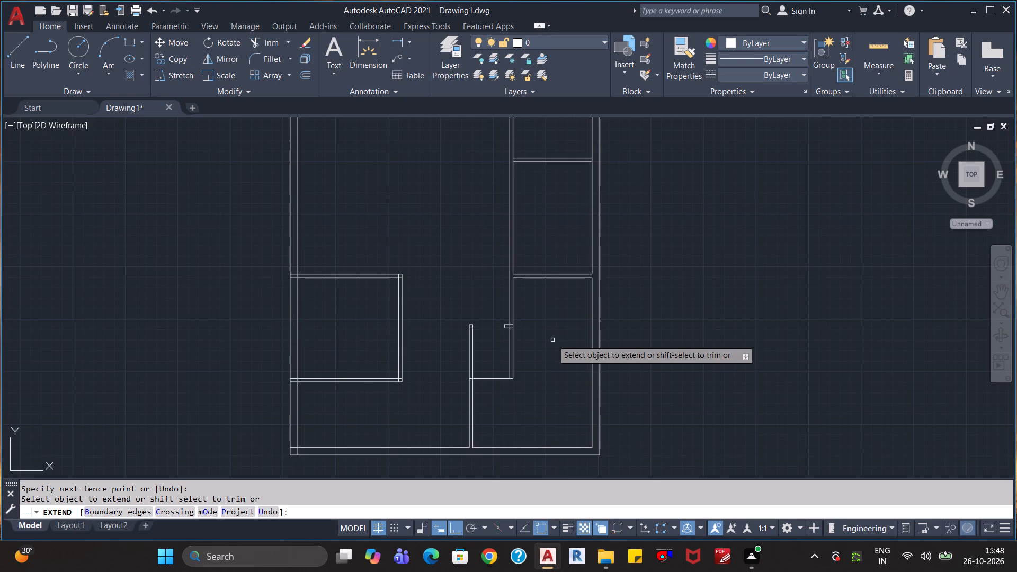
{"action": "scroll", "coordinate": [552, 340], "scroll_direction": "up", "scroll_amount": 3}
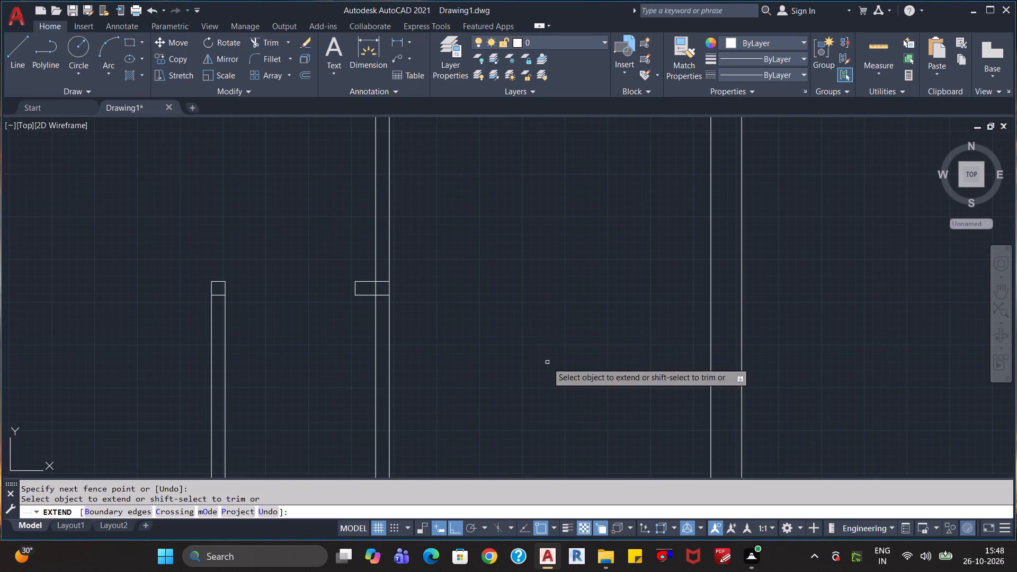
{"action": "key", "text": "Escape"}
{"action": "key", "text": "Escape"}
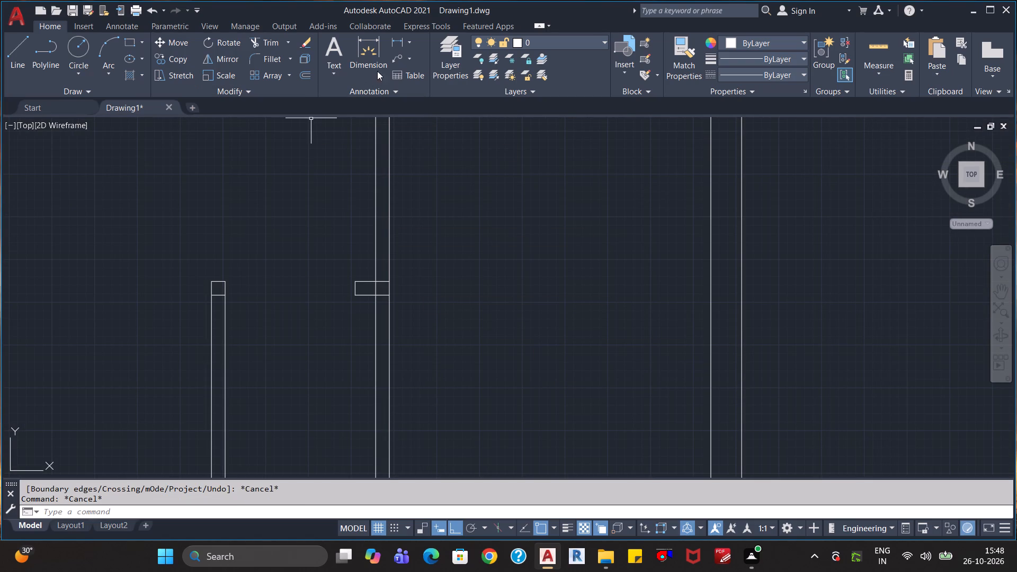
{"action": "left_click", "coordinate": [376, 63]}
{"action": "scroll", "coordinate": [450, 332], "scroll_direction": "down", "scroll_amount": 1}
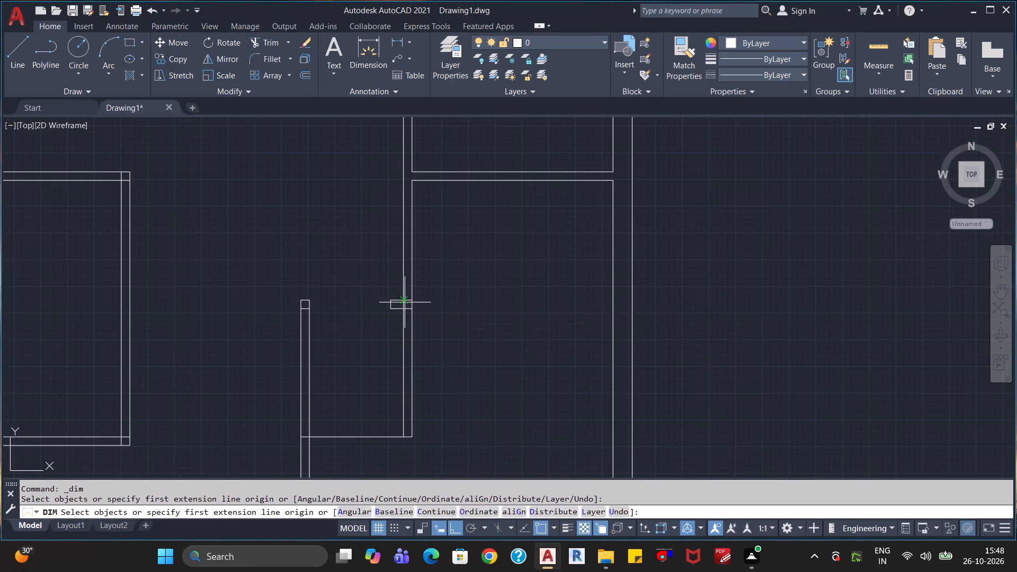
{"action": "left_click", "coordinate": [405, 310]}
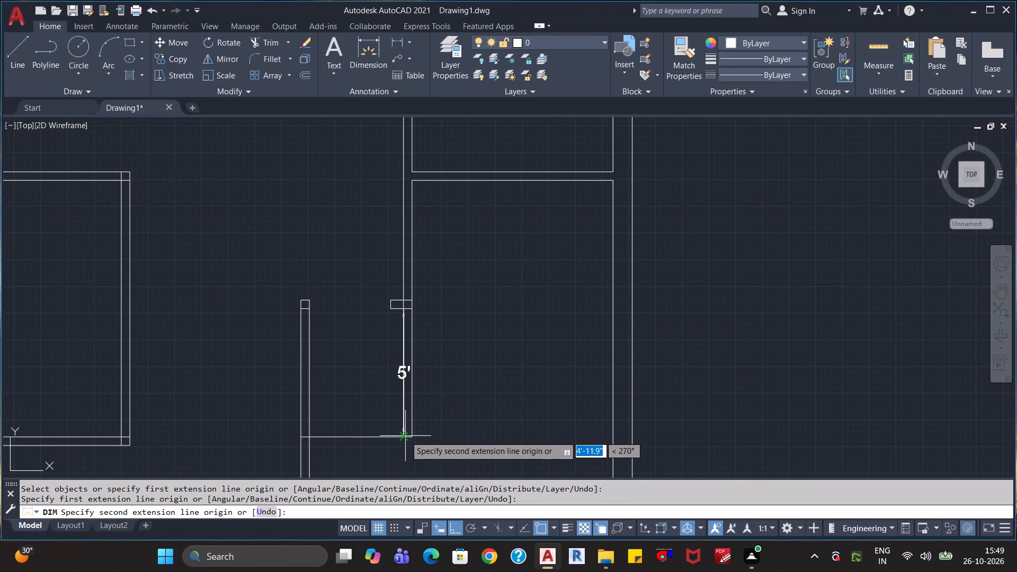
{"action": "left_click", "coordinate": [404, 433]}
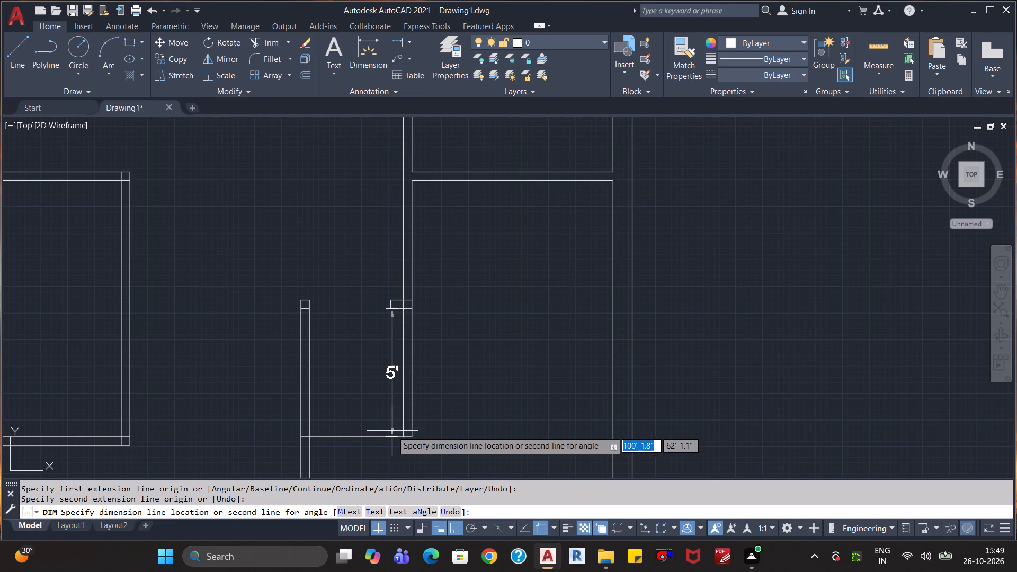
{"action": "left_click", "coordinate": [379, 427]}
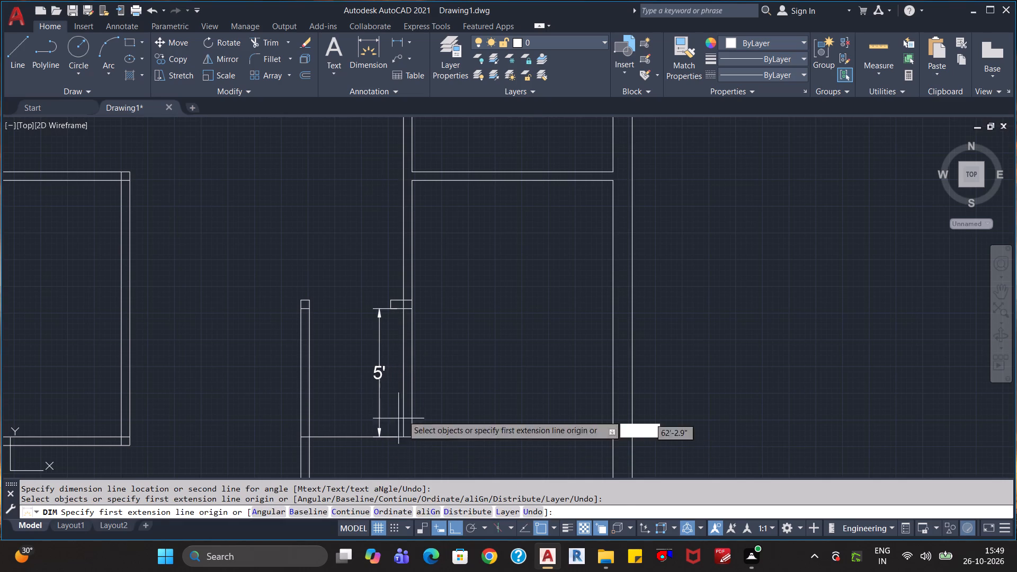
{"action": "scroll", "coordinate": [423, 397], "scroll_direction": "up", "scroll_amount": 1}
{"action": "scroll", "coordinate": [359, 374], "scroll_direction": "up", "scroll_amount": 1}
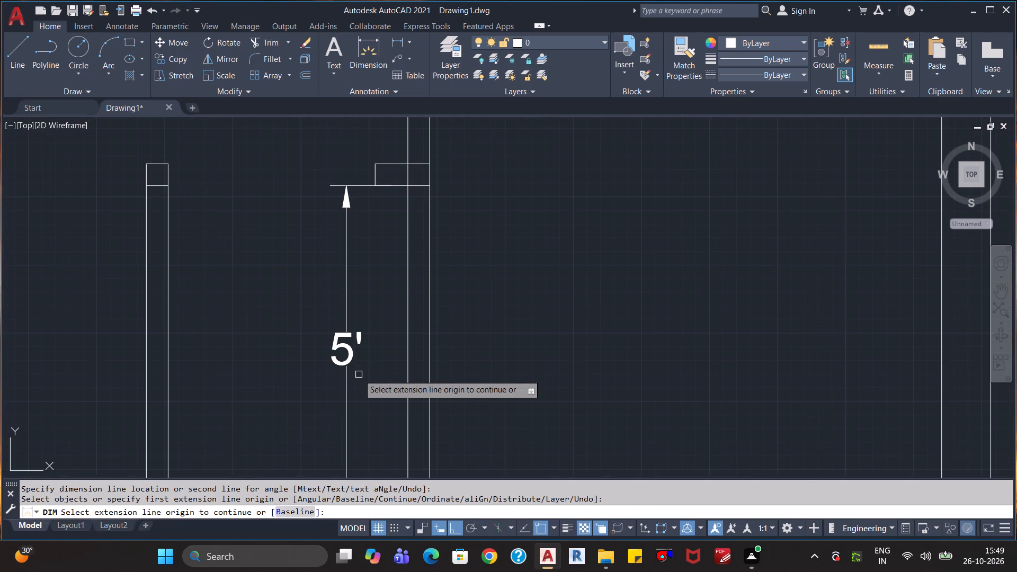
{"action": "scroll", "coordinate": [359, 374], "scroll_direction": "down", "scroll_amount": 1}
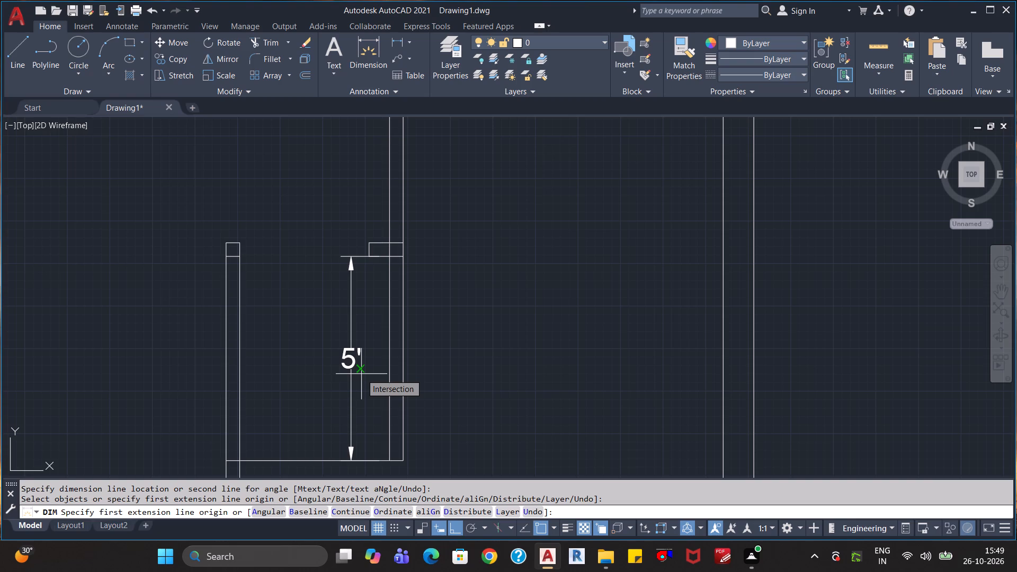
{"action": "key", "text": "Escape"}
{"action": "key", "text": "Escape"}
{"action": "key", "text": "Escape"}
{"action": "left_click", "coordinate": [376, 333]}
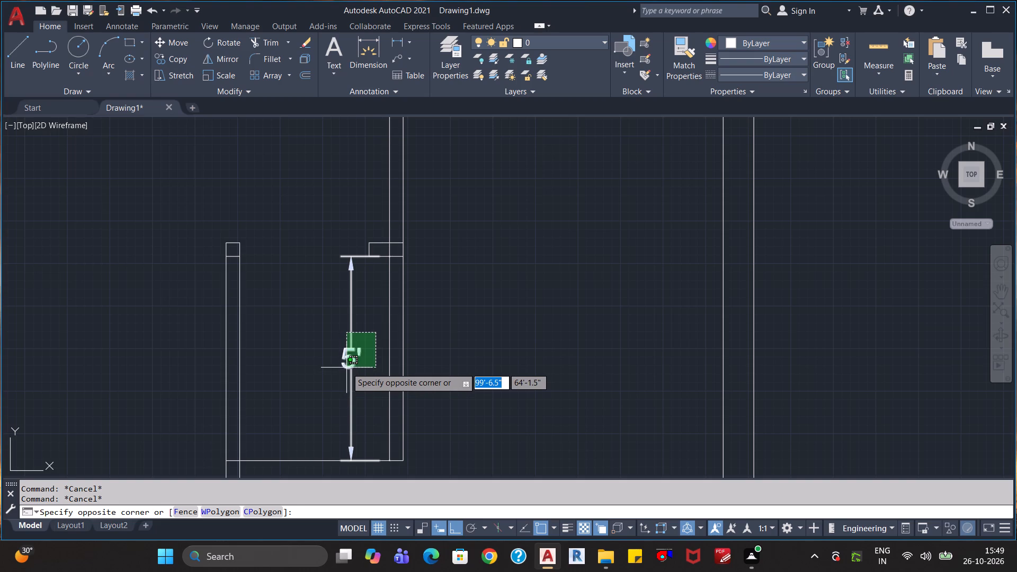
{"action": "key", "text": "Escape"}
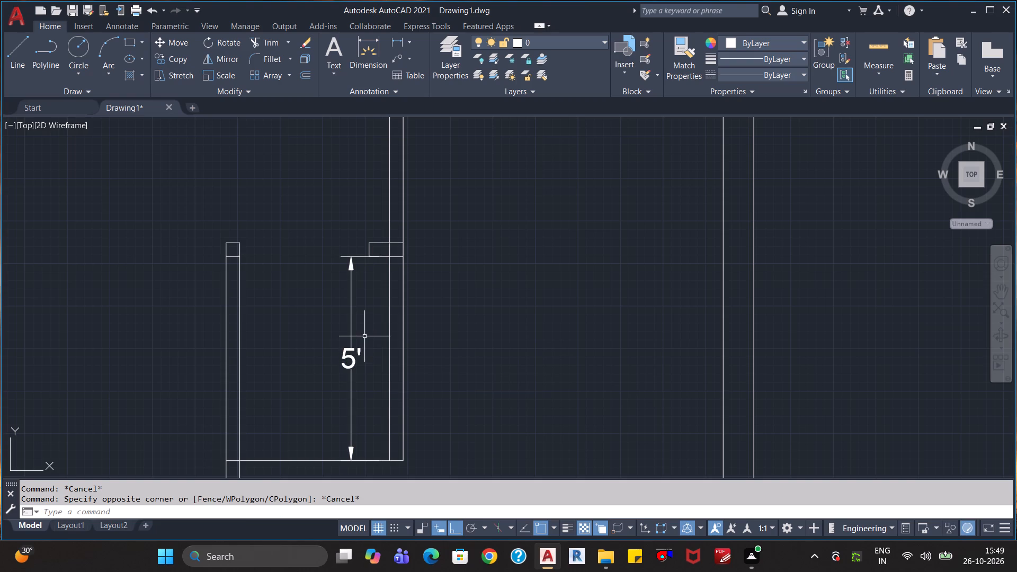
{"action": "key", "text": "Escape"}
Open the Calculator, divide 5 by 4, and return to the drawing.
{"action": "key", "text": "super+r"}
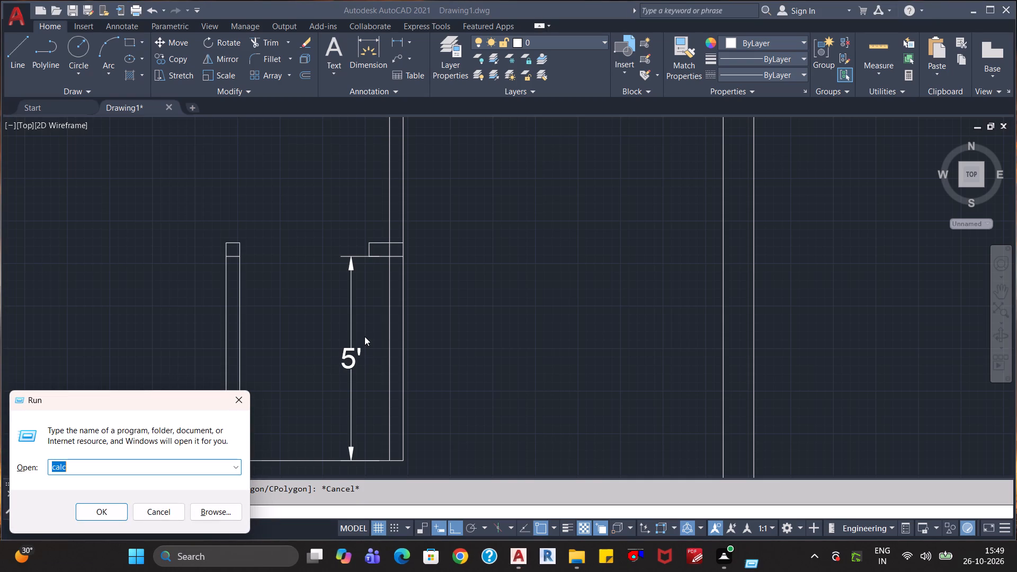
{"action": "key", "text": "Return"}
{"action": "key", "text": "5"}
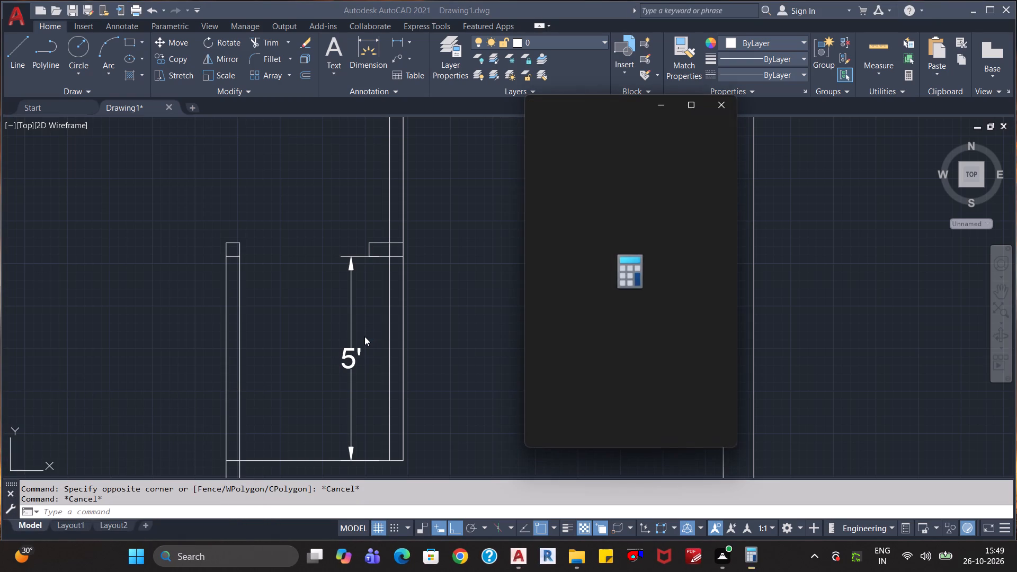
{"action": "type", "text": "5/4"}
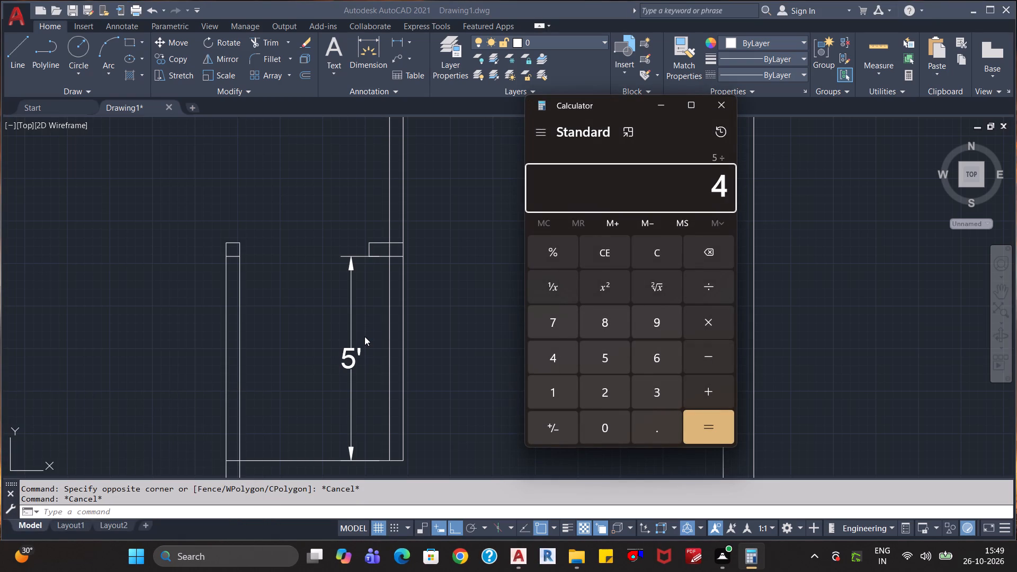
{"action": "key", "text": "Return"}
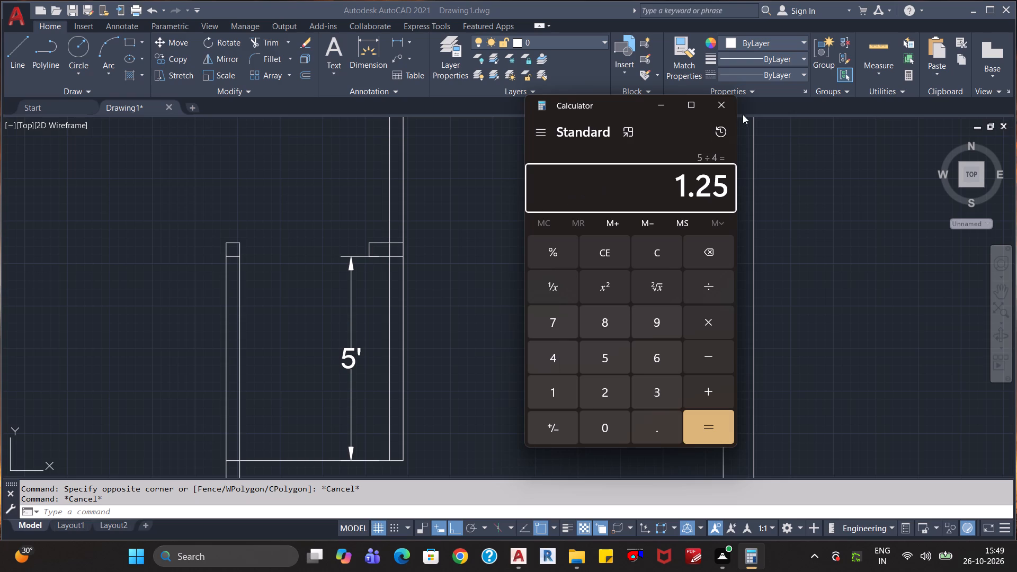
{"action": "left_click", "coordinate": [725, 108]}
{"action": "key", "text": "Escape"}
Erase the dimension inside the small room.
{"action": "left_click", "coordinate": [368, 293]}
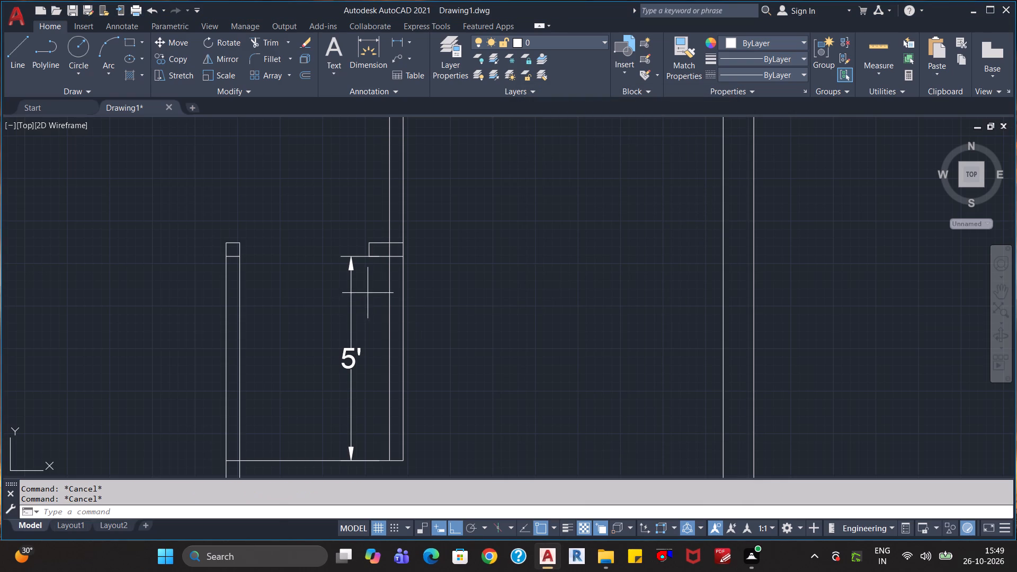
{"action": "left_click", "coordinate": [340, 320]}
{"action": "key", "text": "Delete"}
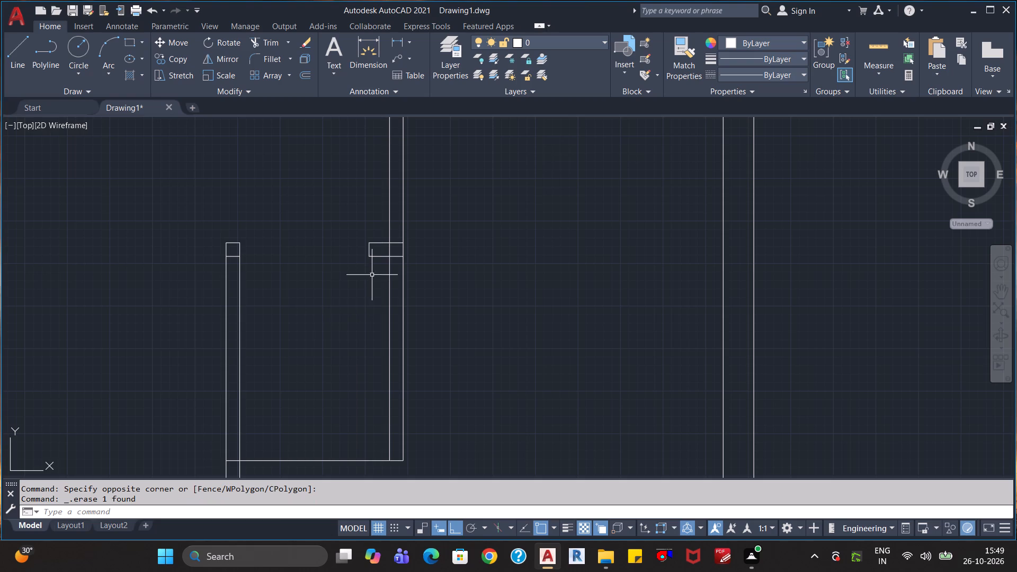
Extend the lower line of the small room's top wall stub across the opening to the left wall.
{"action": "type", "text": "ex"}
{"action": "key", "text": "Return"}
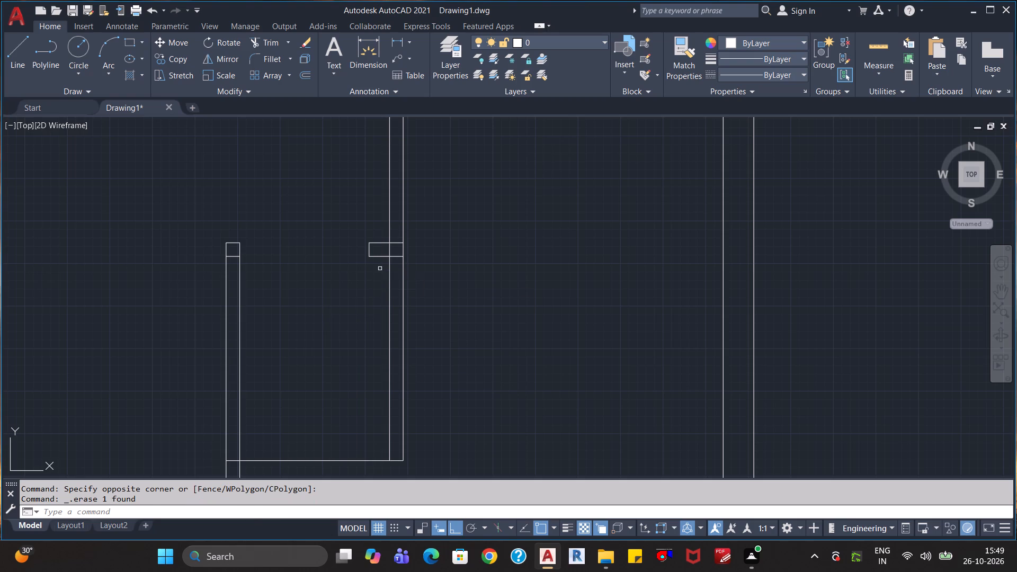
{"action": "left_click", "coordinate": [380, 257]}
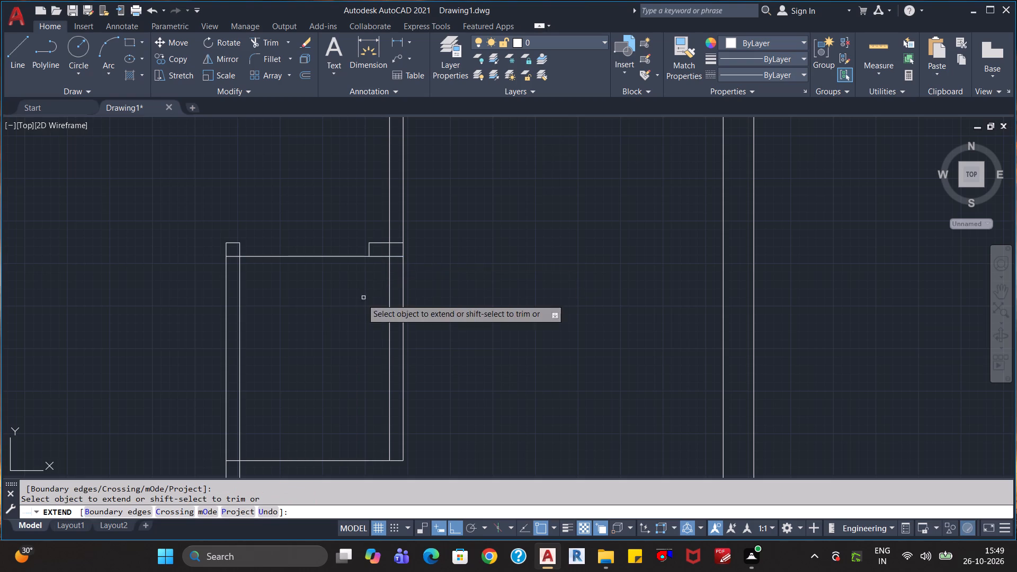
{"action": "key", "text": "Escape"}
{"action": "key", "text": "Escape"}
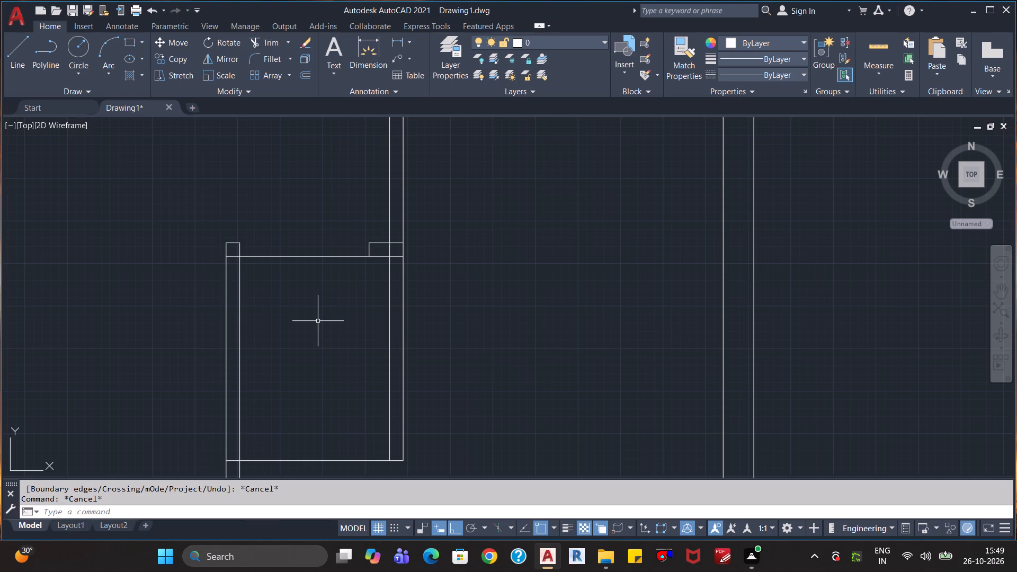
Offset the small room's top inner line downward by 1'2.5" four times in succession, using the Multiple option.
{"action": "key", "text": "o"}
{"action": "key", "text": "Return"}
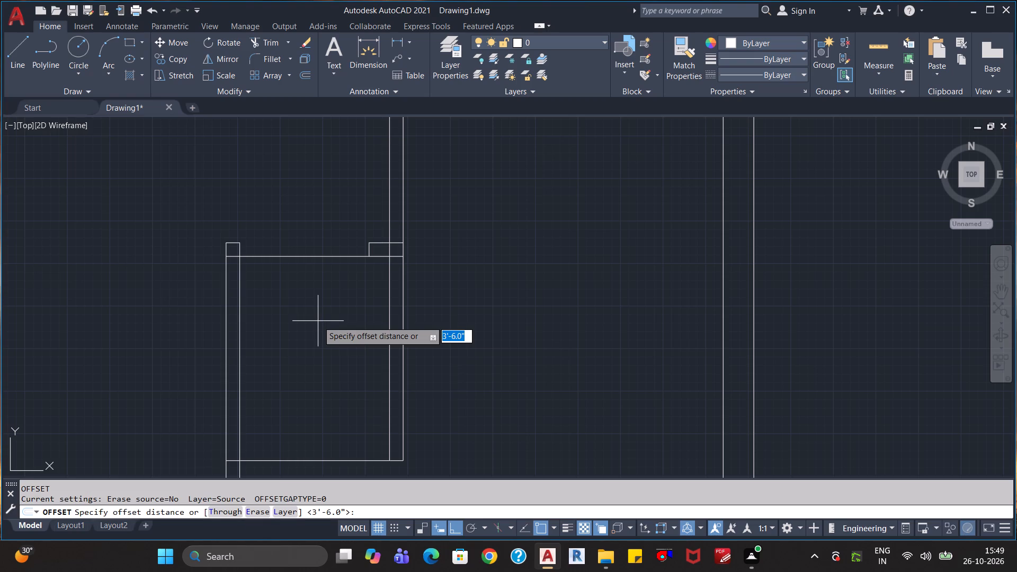
{"action": "type", "text": "1'"}
{"action": "type", "text": "2.5\""}
{"action": "key", "text": "Return"}
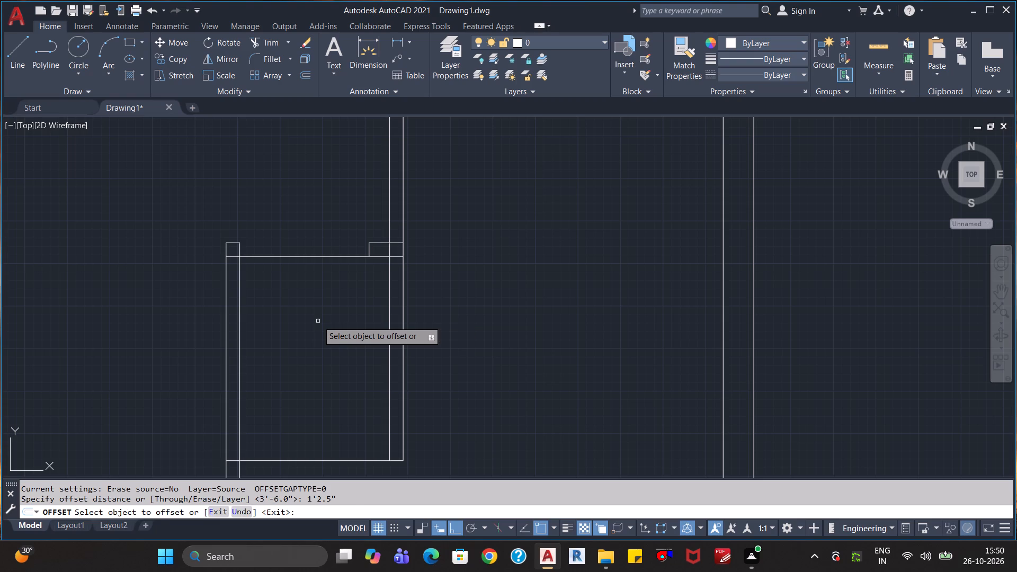
{"action": "left_click", "coordinate": [330, 257]}
{"action": "key", "text": "m"}
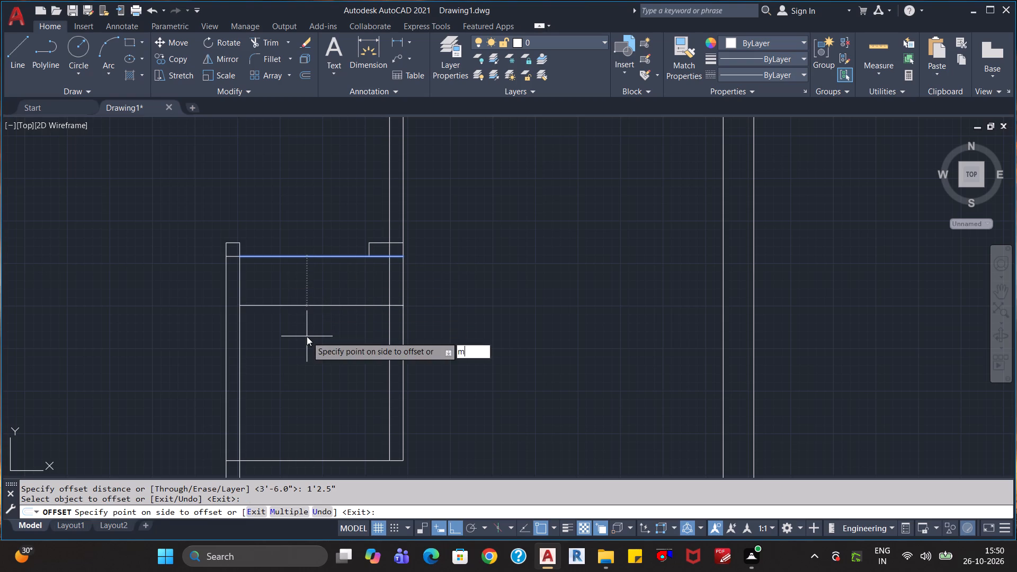
{"action": "key", "text": "Return"}
{"action": "left_click", "coordinate": [307, 336]}
{"action": "left_click", "coordinate": [314, 372]}
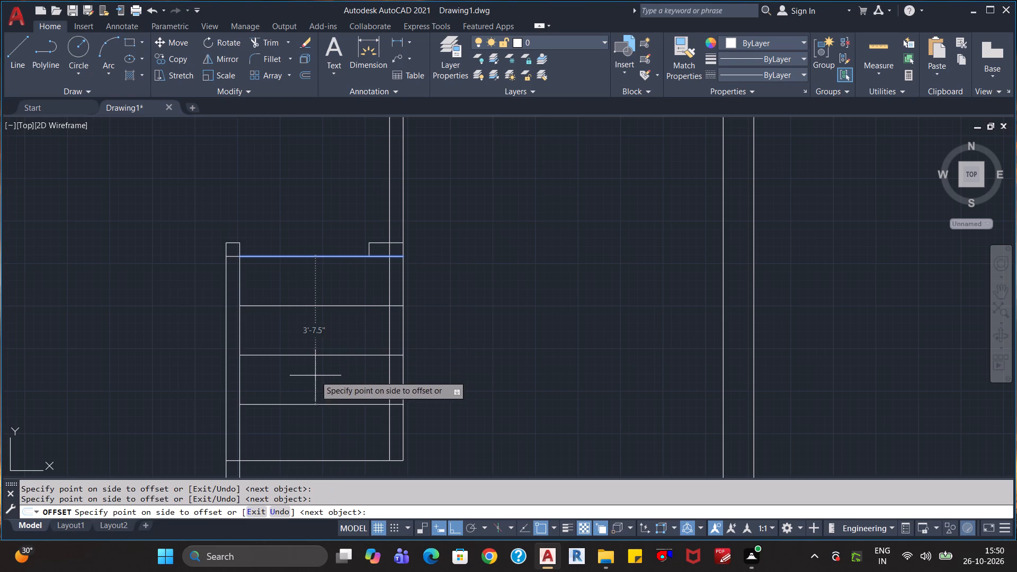
{"action": "left_click", "coordinate": [316, 422]}
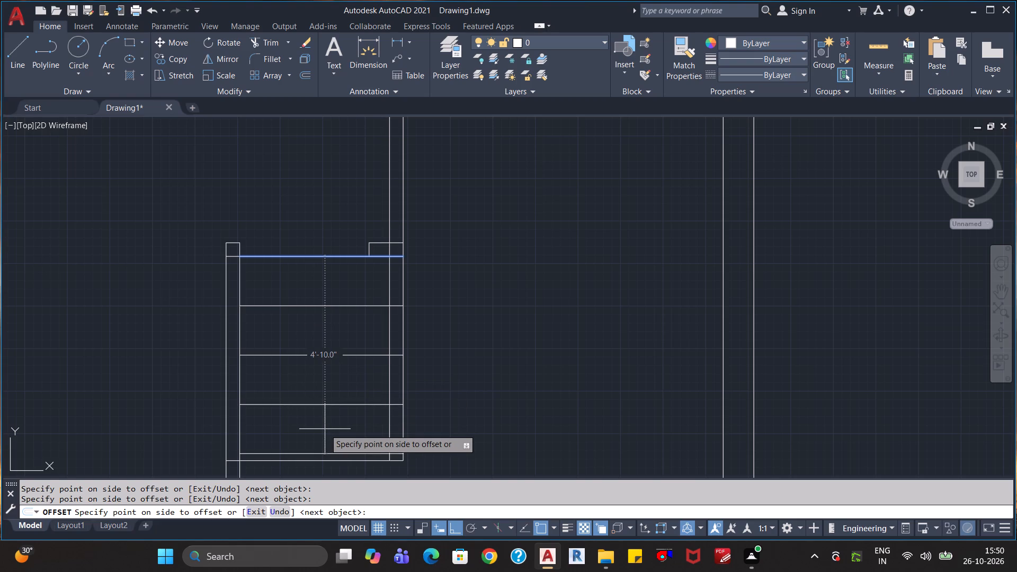
{"action": "left_click", "coordinate": [325, 429]}
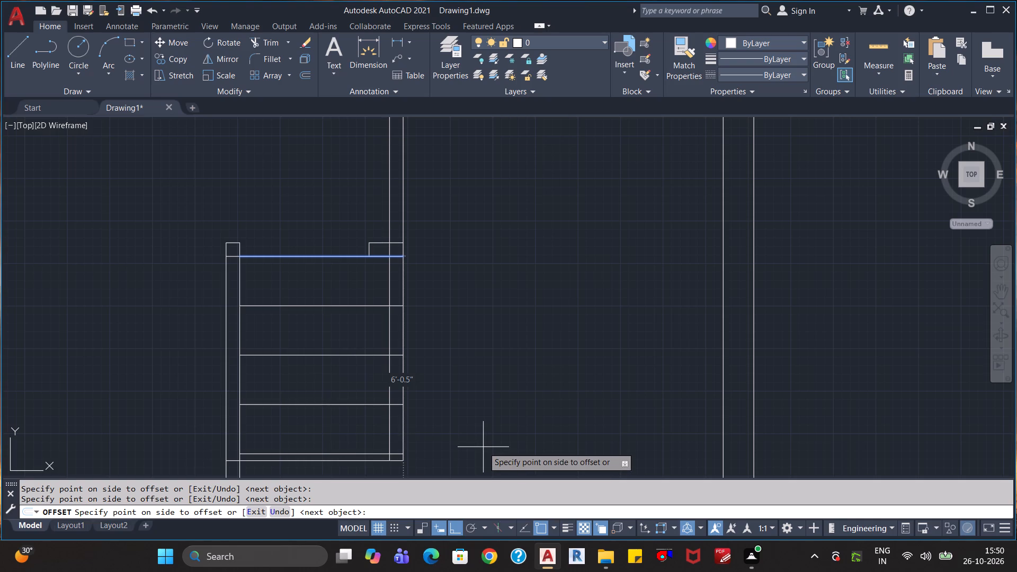
{"action": "key", "text": "Escape"}
{"action": "key", "text": "Escape"}
{"action": "key", "text": "Escape"}
Extend the lowest offset line across the small room's left wall to its outer line.
{"action": "type", "text": "ex"}
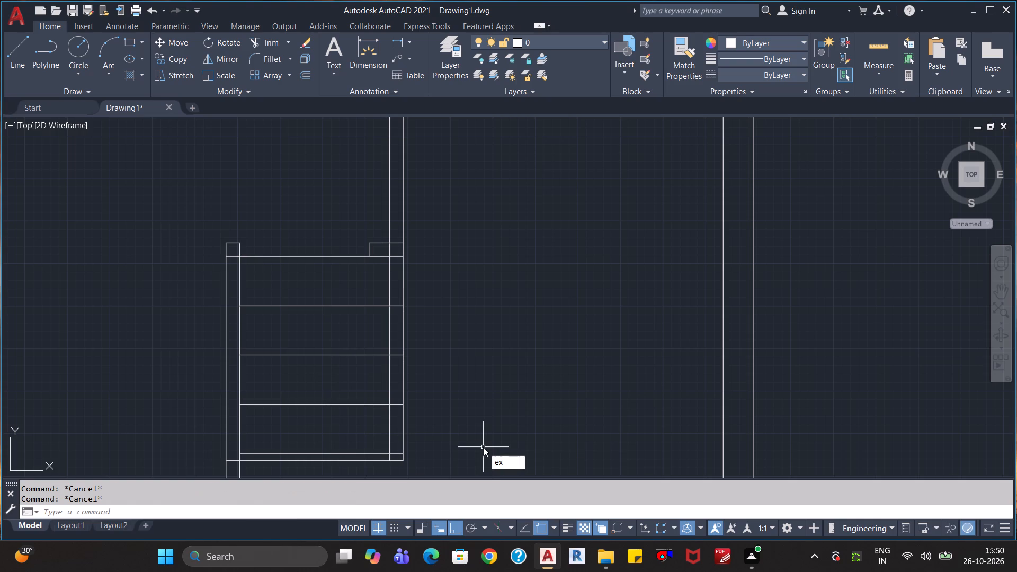
{"action": "key", "text": "Return"}
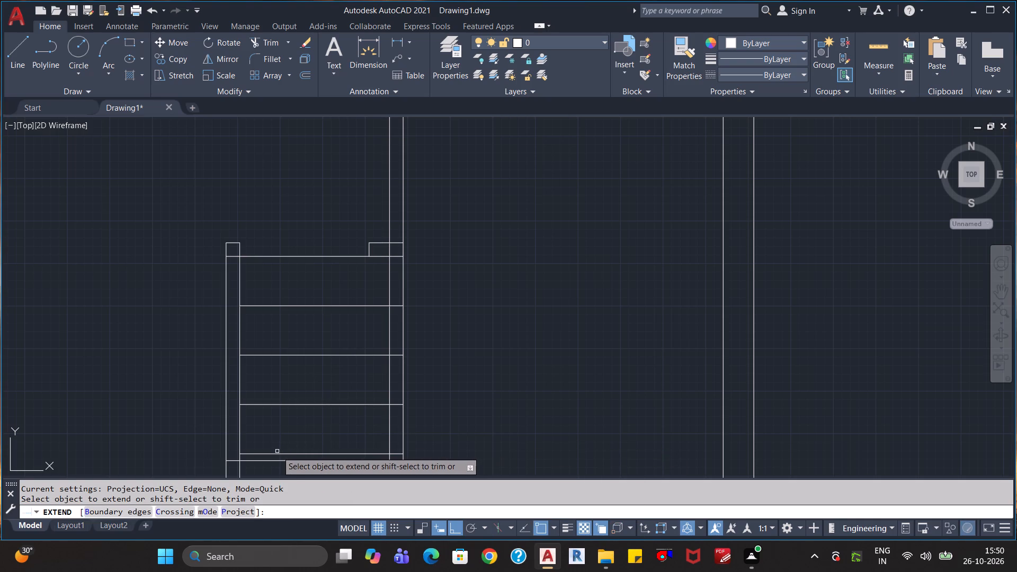
{"action": "left_click", "coordinate": [273, 453]}
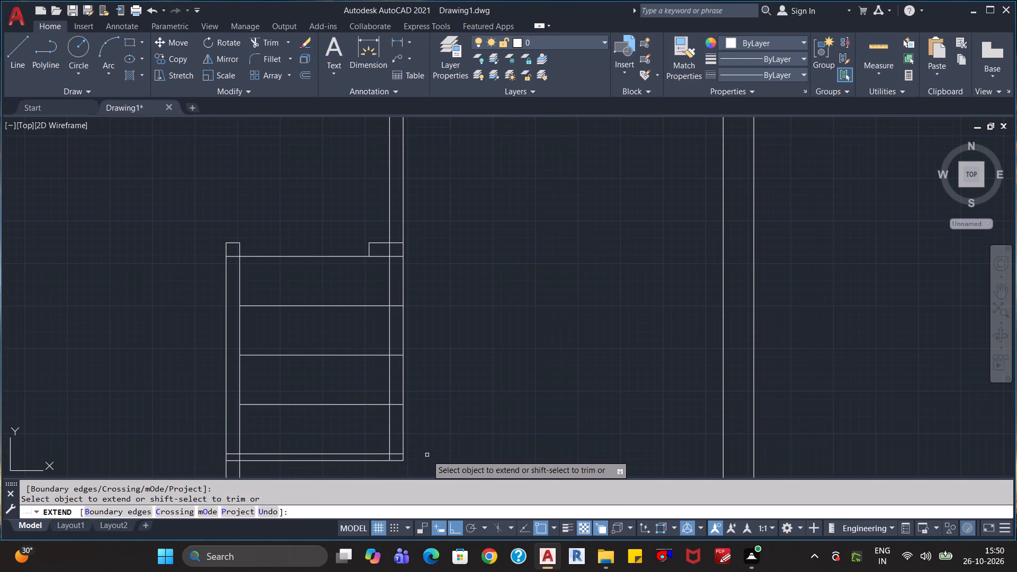
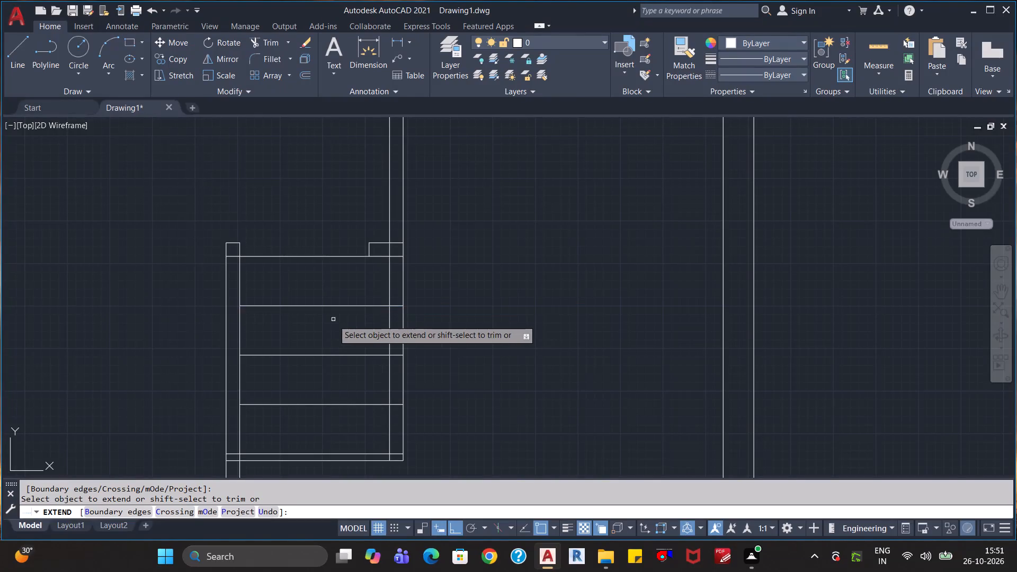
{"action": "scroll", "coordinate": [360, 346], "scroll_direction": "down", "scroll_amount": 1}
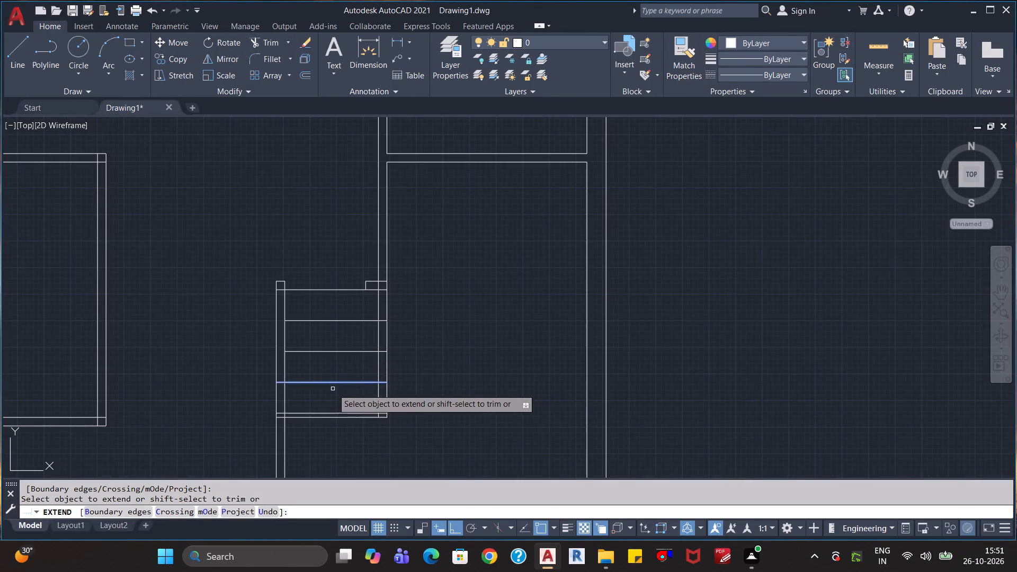
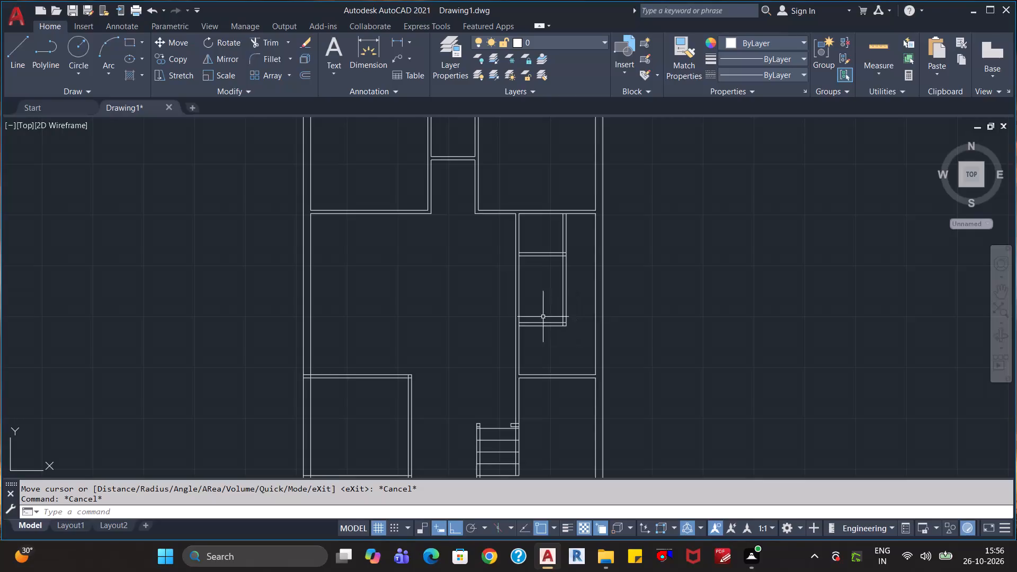
Erase the vertical double-line partition and the lower horizontal double-line partition inside the right-side room above the staircase level.
{"action": "scroll", "coordinate": [570, 319], "scroll_direction": "up", "scroll_amount": 2}
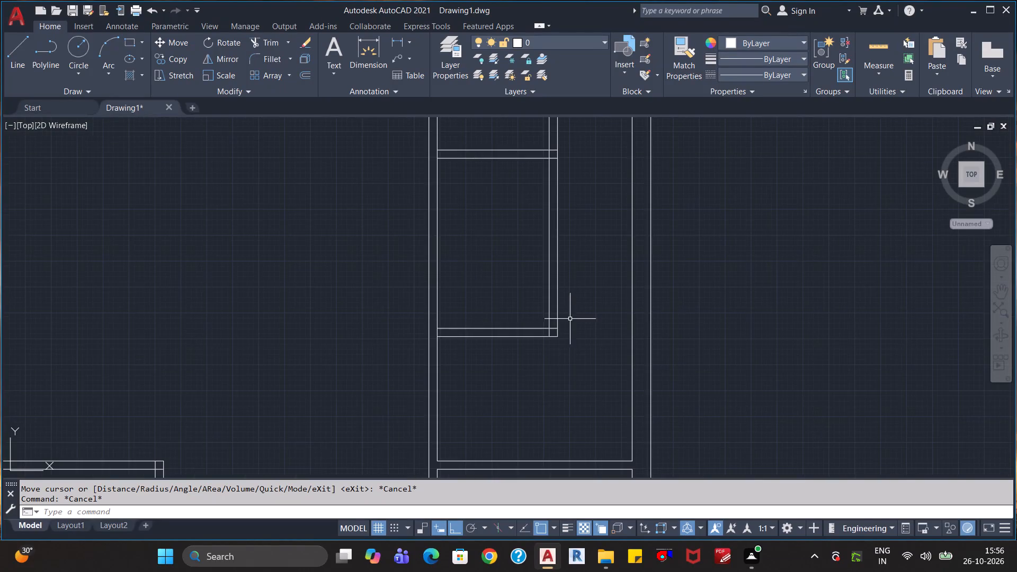
{"action": "scroll", "coordinate": [567, 316], "scroll_direction": "down", "scroll_amount": 2}
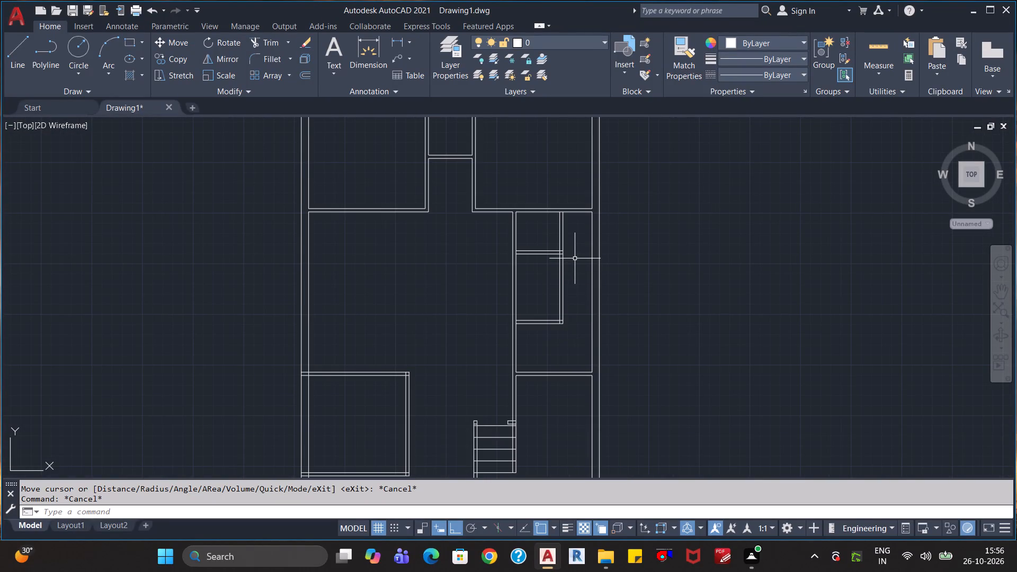
{"action": "left_click", "coordinate": [575, 278]}
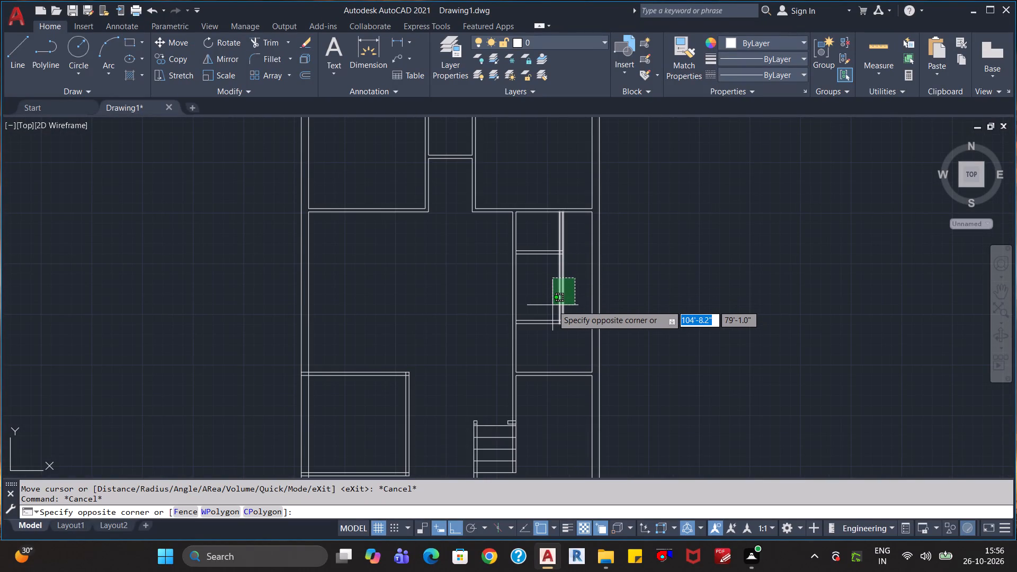
{"action": "left_click", "coordinate": [552, 305]}
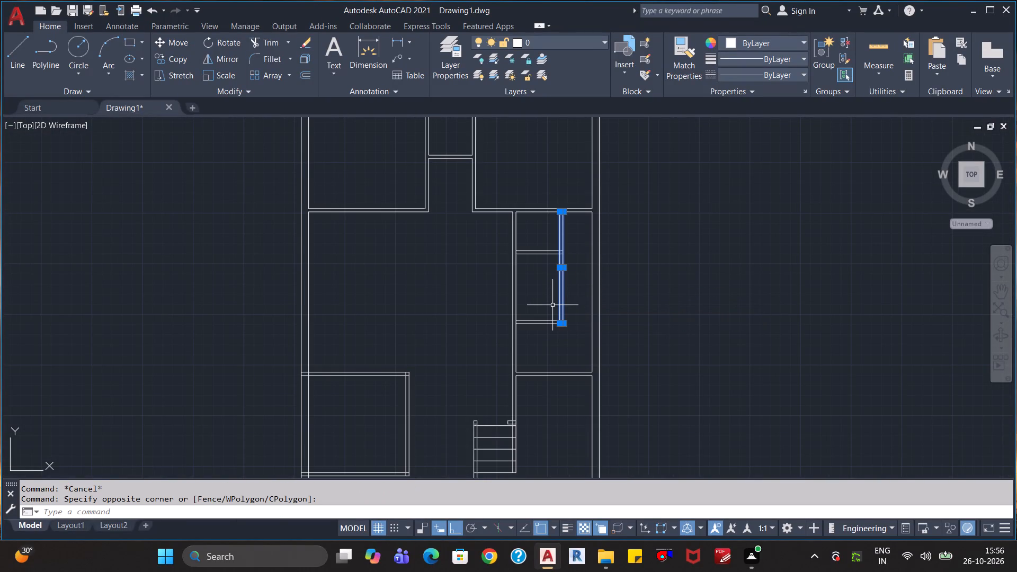
{"action": "key", "text": "Delete"}
{"action": "left_click", "coordinate": [552, 305]}
{"action": "left_click", "coordinate": [542, 337]}
{"action": "key", "text": "Delete"}
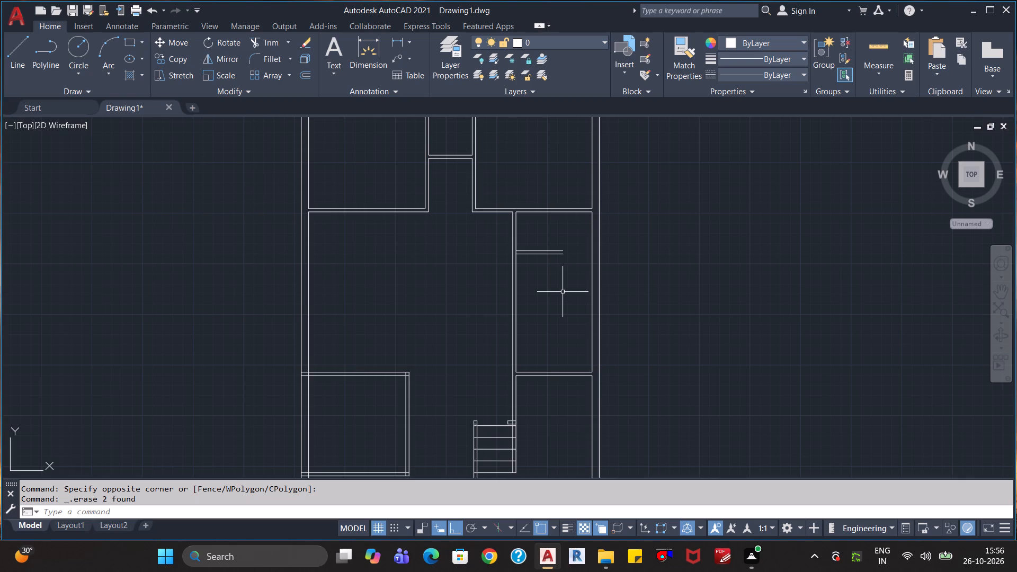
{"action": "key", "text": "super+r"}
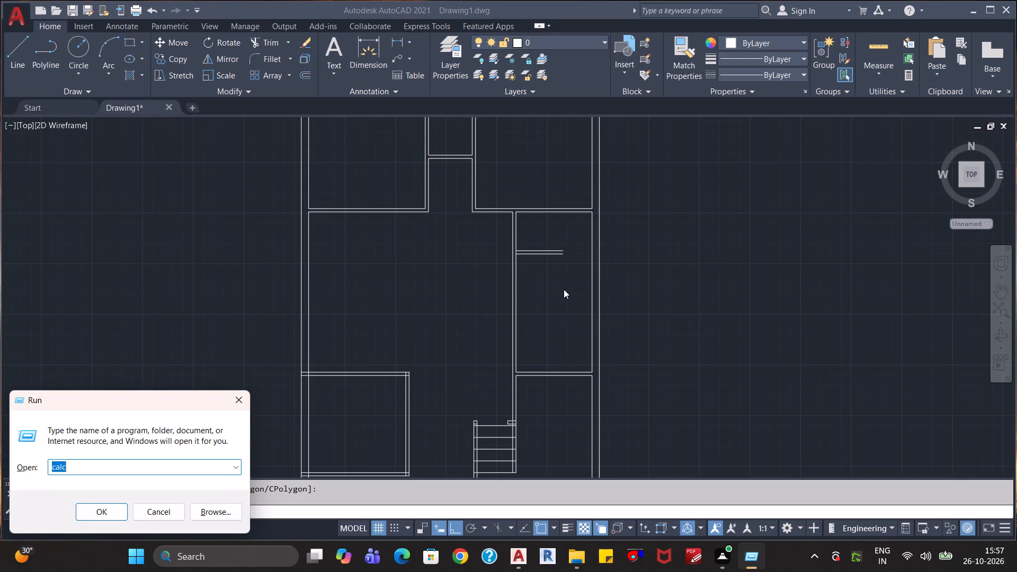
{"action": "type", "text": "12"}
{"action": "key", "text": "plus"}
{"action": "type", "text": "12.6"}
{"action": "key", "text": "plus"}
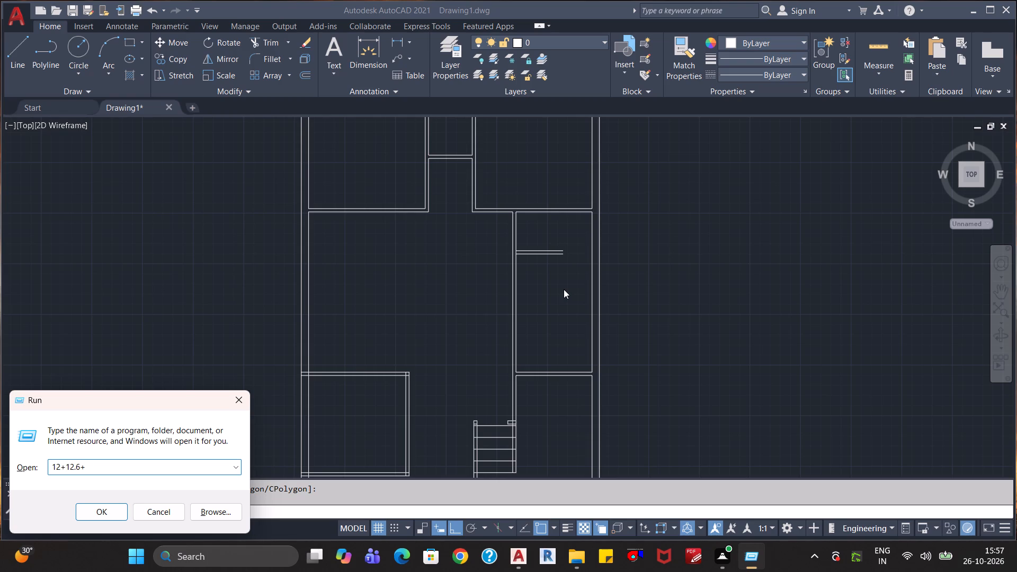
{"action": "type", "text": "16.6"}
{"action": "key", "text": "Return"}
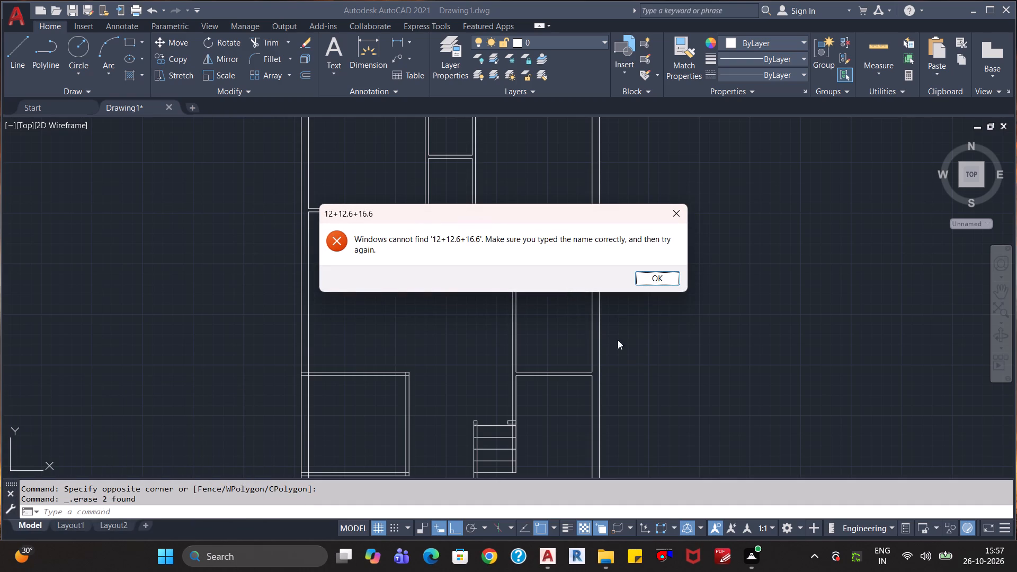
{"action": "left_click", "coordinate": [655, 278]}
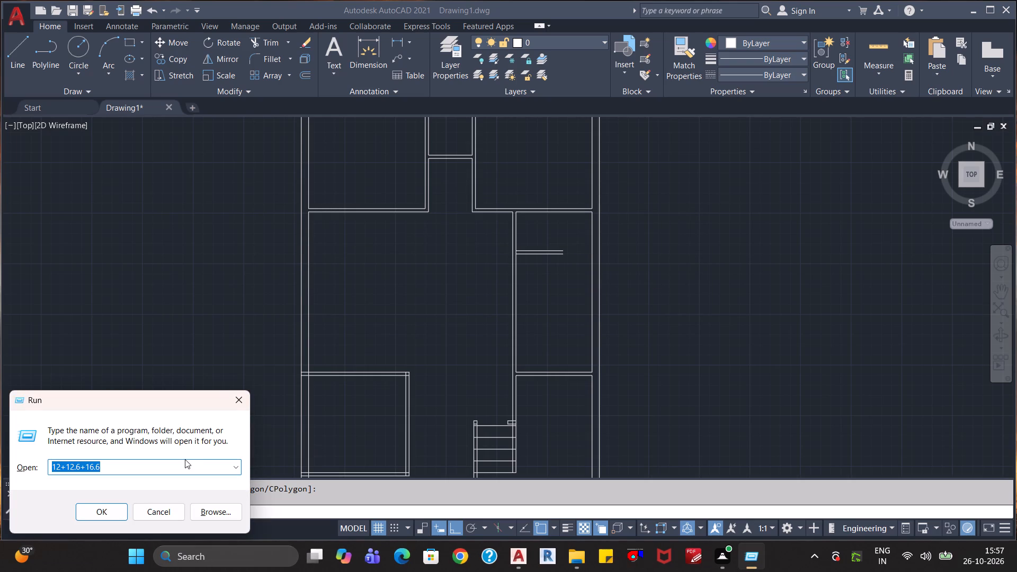
Open Calculator, add 12, 12.6 and 16.6, and close it again.
{"action": "type", "text": "calc"}
{"action": "key", "text": "Return"}
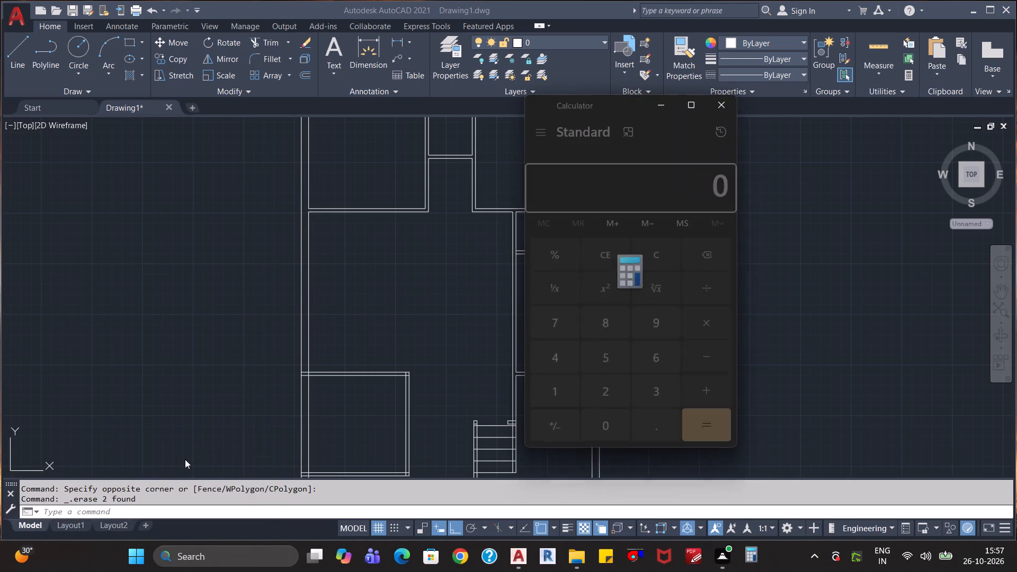
{"action": "type", "text": "12"}
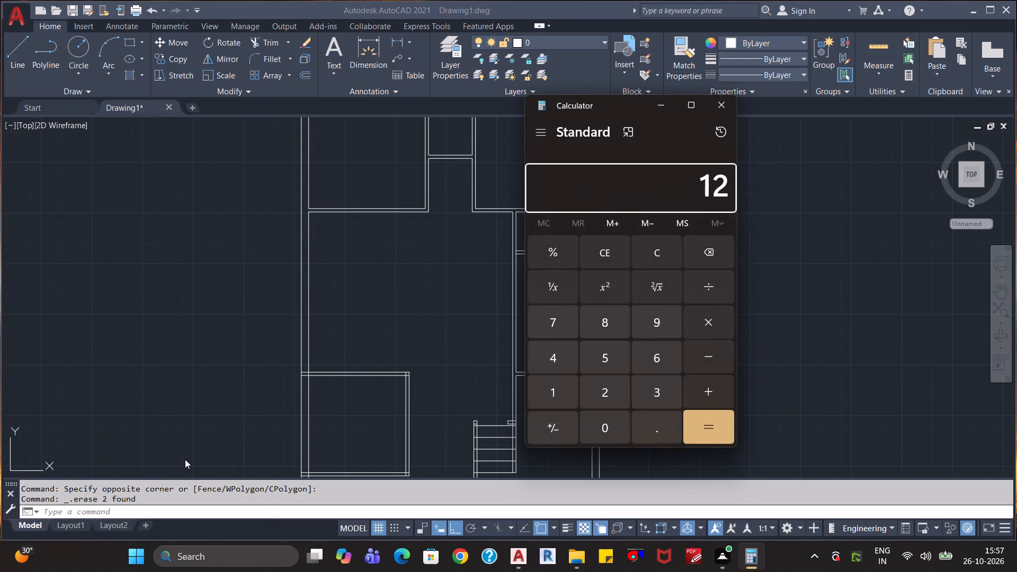
{"action": "type", "text": "+1"}
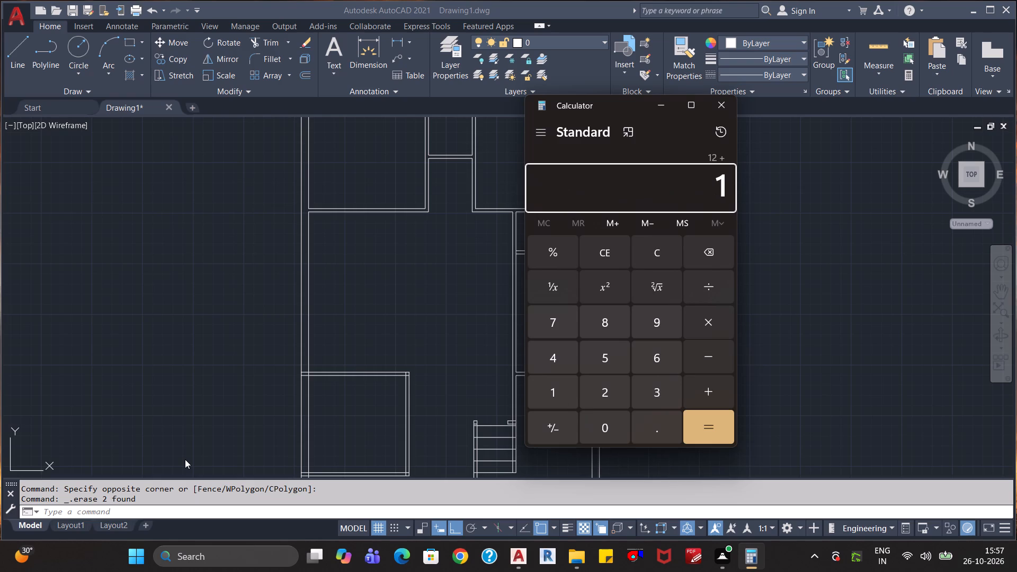
{"action": "key", "text": "2"}
{"action": "type", "text": ".6"}
{"action": "key", "text": "Return"}
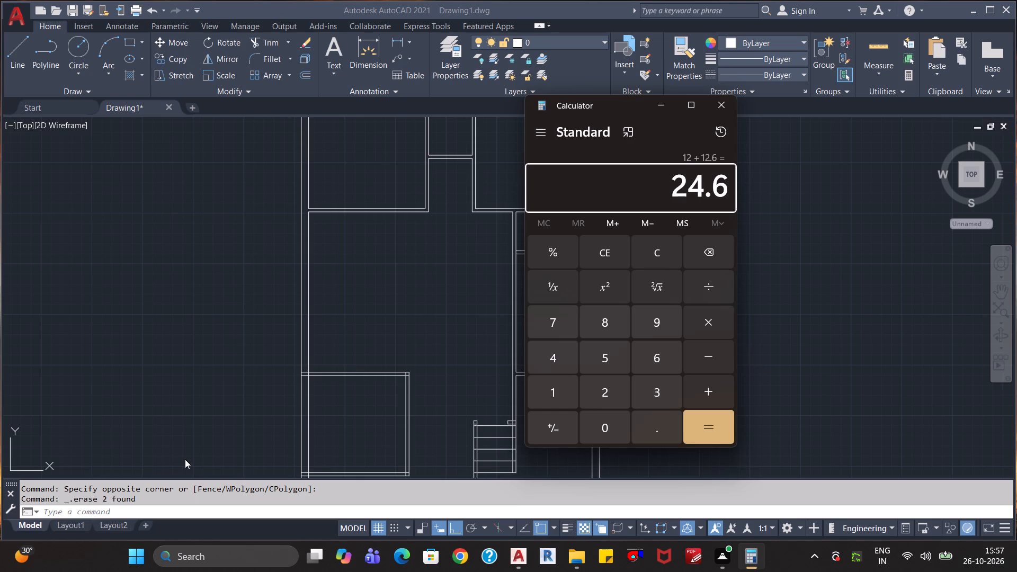
{"action": "key", "text": "plus"}
{"action": "type", "text": "16"}
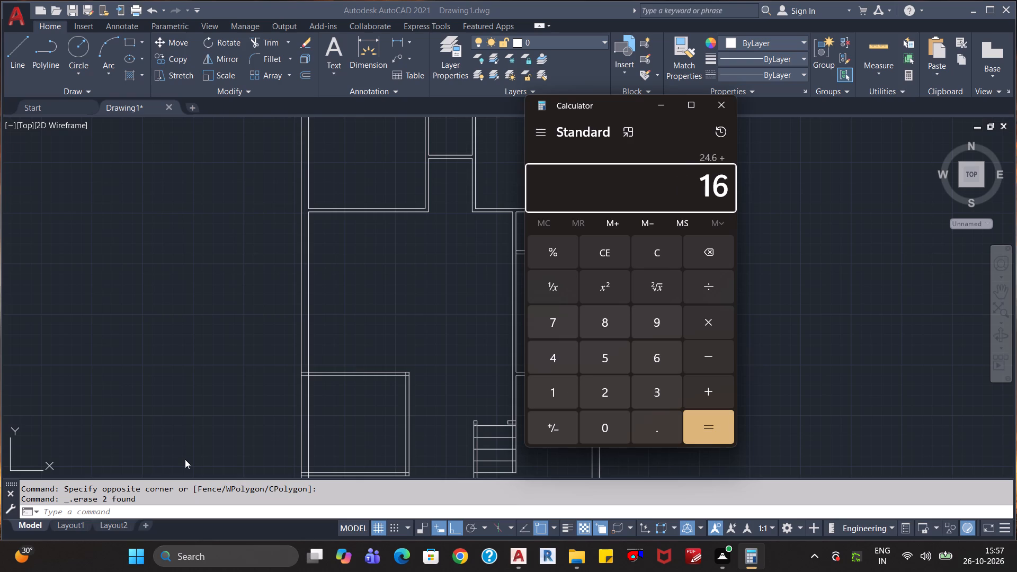
{"action": "type", "text": ".6"}
{"action": "key", "text": "Return"}
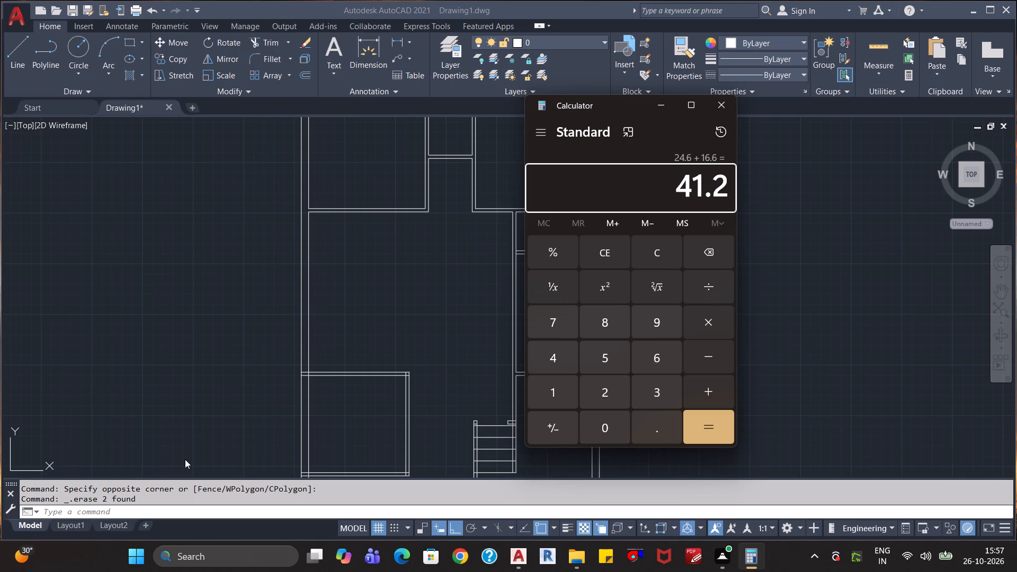
{"action": "scroll", "coordinate": [184, 455], "scroll_direction": "down", "scroll_amount": 1}
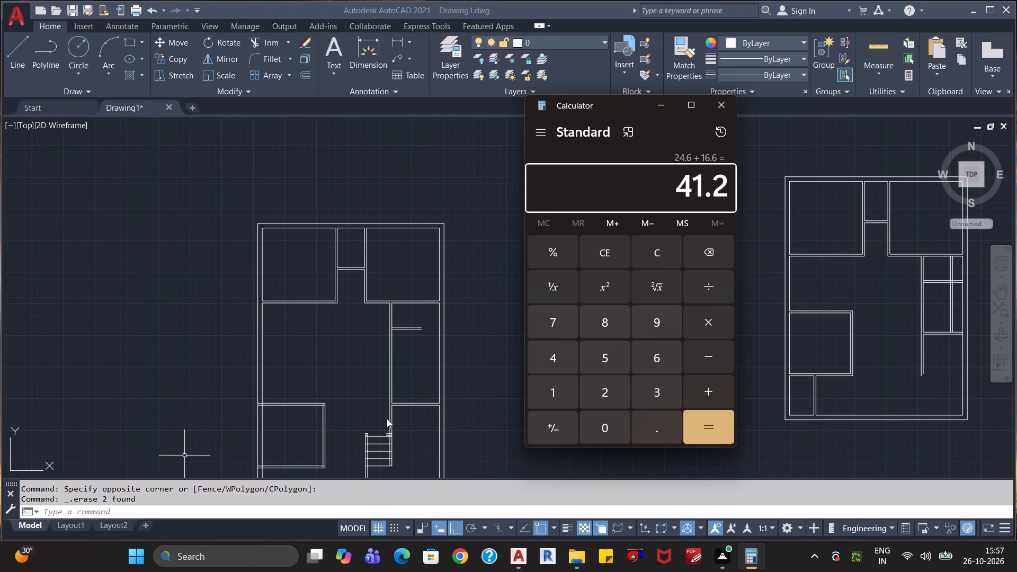
{"action": "scroll", "coordinate": [438, 404], "scroll_direction": "down", "scroll_amount": 1}
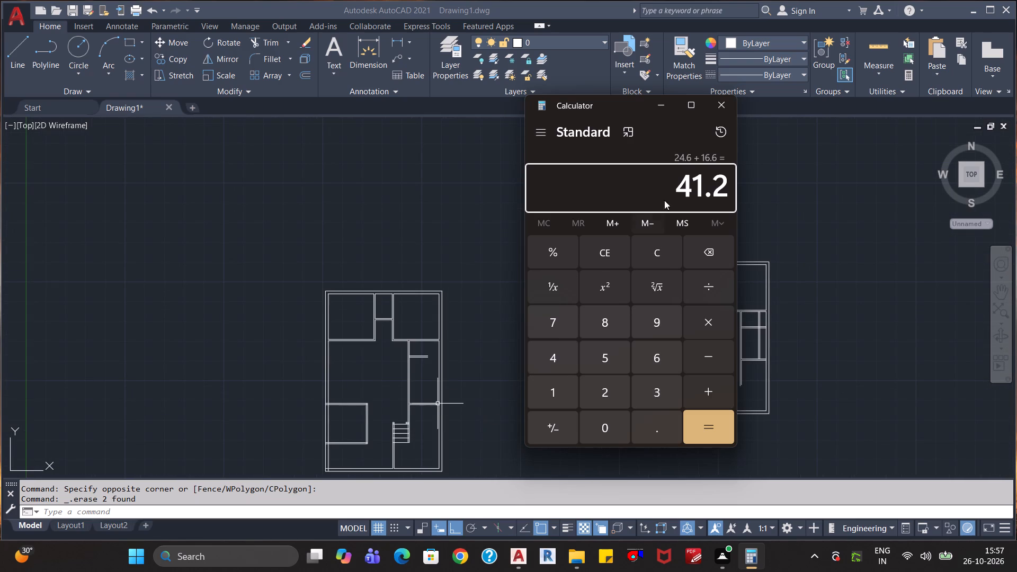
{"action": "left_click", "coordinate": [717, 112]}
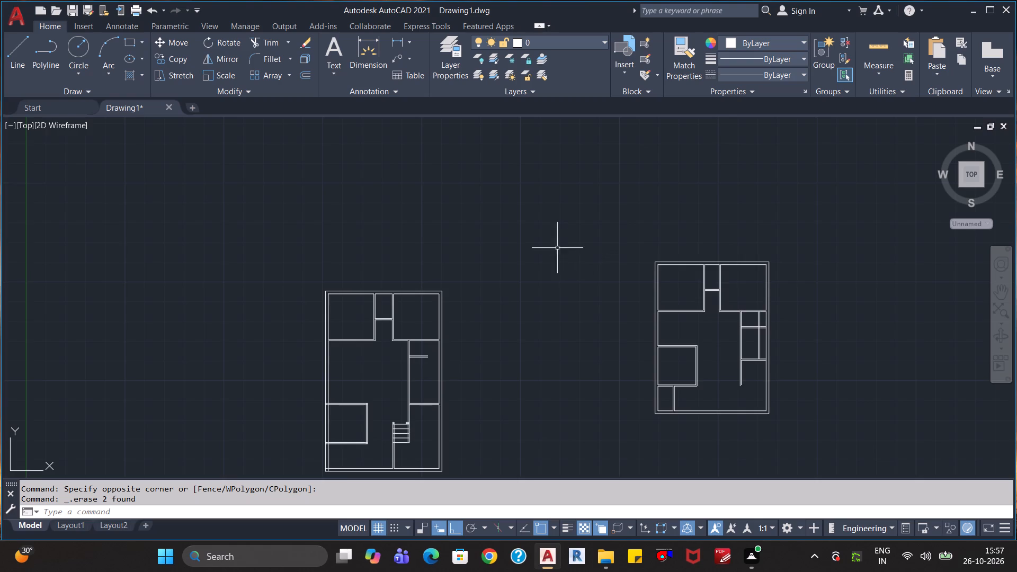
In the second floor plan without stairs, trim the small compartment's partition lines that run past its lower-right corner, both downward and toward the outer wall.
{"action": "scroll", "coordinate": [554, 255], "scroll_direction": "down", "scroll_amount": 1}
{"action": "scroll", "coordinate": [558, 320], "scroll_direction": "down", "scroll_amount": 1}
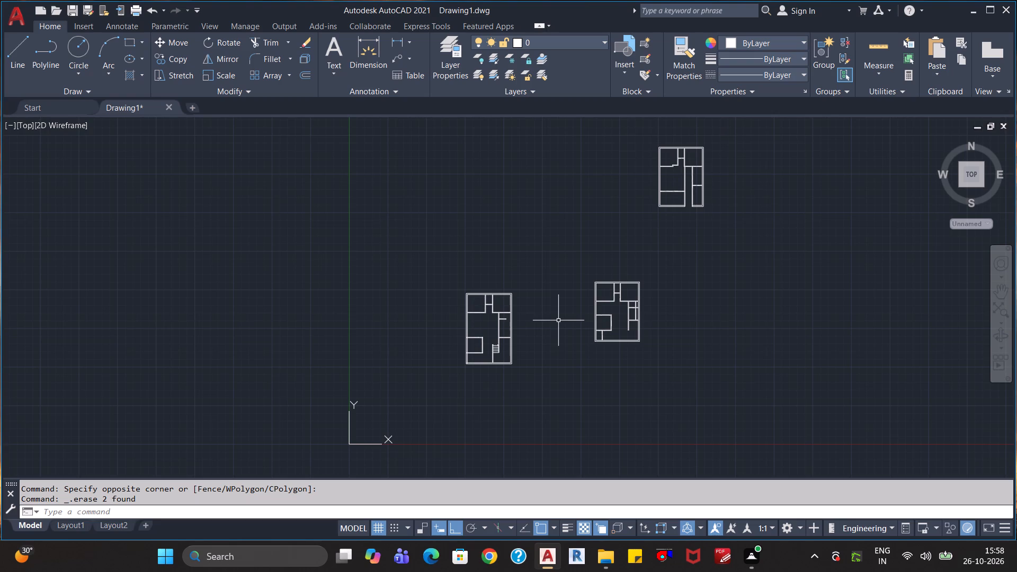
{"action": "scroll", "coordinate": [651, 325], "scroll_direction": "down", "scroll_amount": 2}
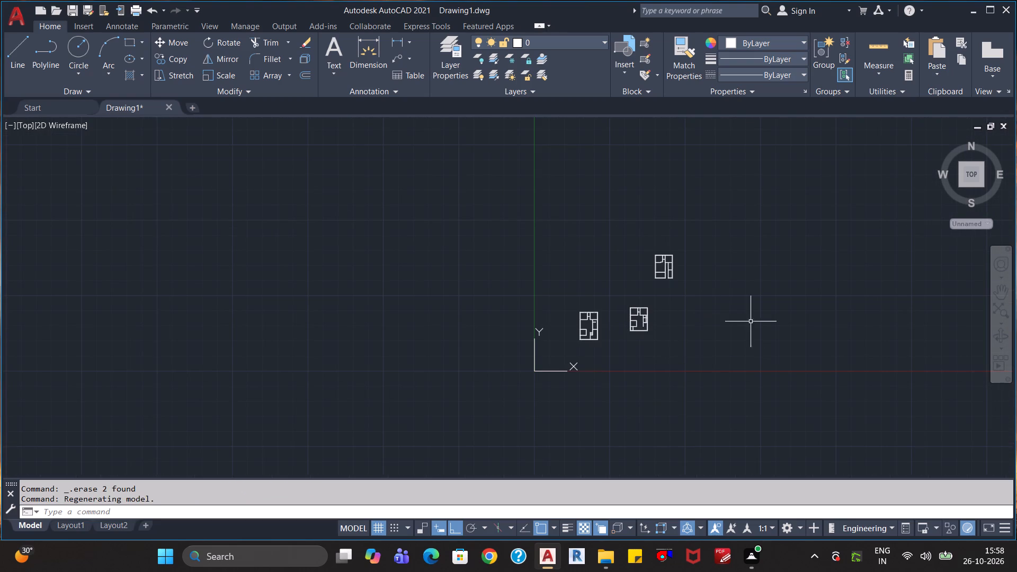
{"action": "middle_click_drag", "start_coordinate": [782, 316], "coordinate": [399, 300]}
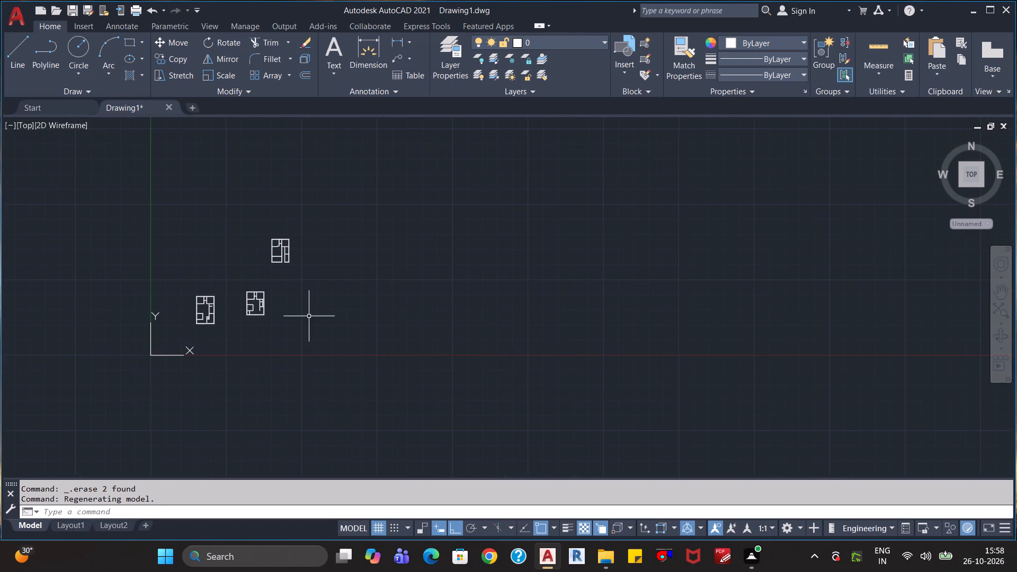
{"action": "scroll", "coordinate": [308, 315], "scroll_direction": "up", "scroll_amount": 2}
{"action": "middle_click_drag", "start_coordinate": [290, 292], "coordinate": [492, 366]}
{"action": "scroll", "coordinate": [406, 371], "scroll_direction": "up", "scroll_amount": 2}
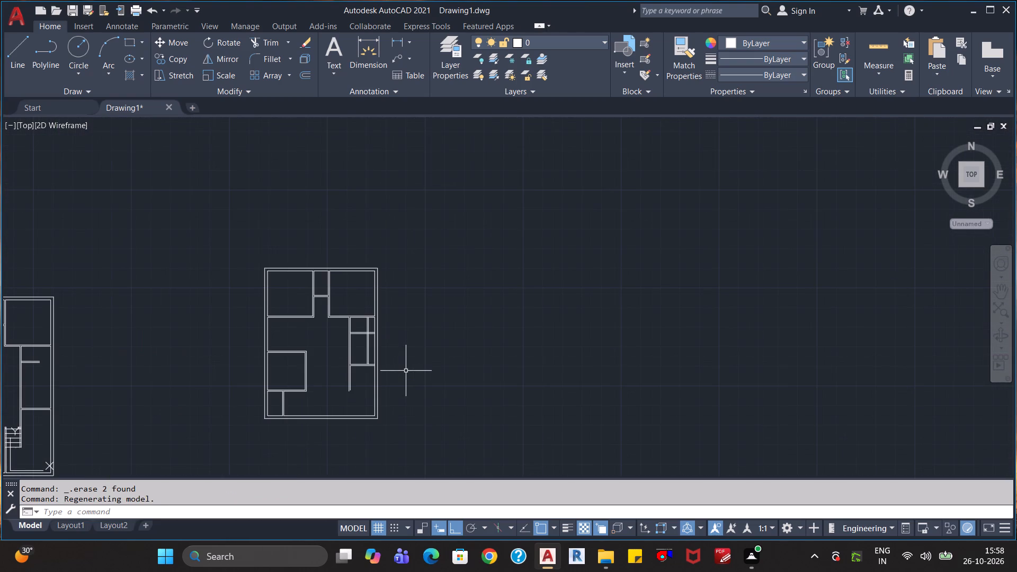
{"action": "middle_click_drag", "start_coordinate": [407, 370], "coordinate": [589, 360]}
{"action": "scroll", "coordinate": [596, 356], "scroll_direction": "up", "scroll_amount": 1}
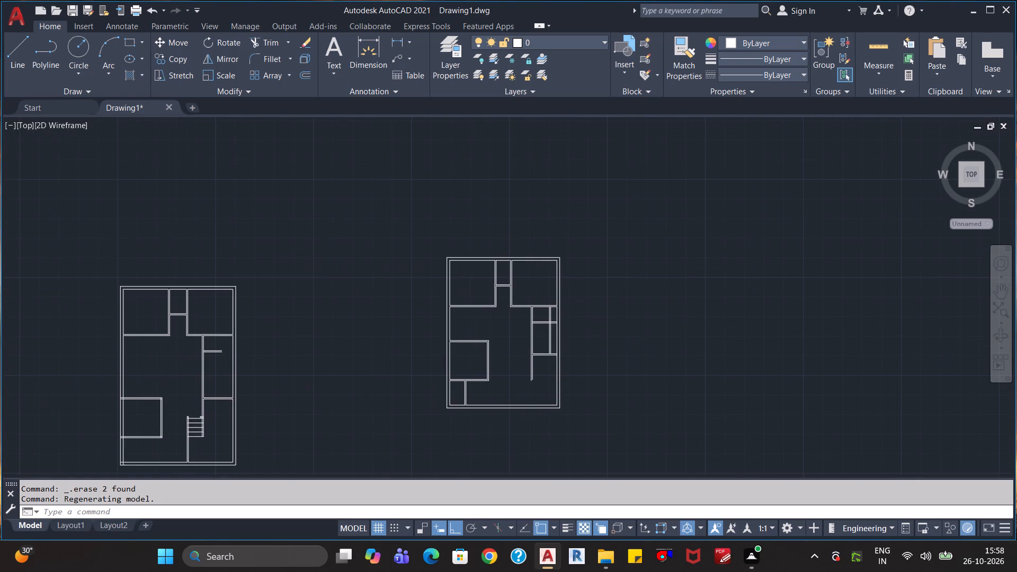
{"action": "scroll", "coordinate": [596, 356], "scroll_direction": "up", "scroll_amount": 1}
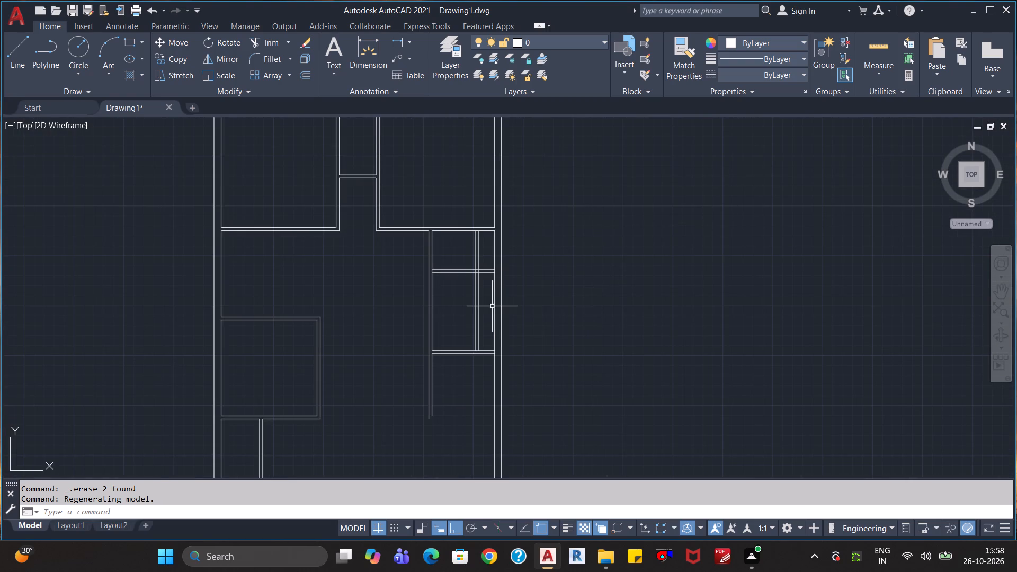
{"action": "type", "text": "tr"}
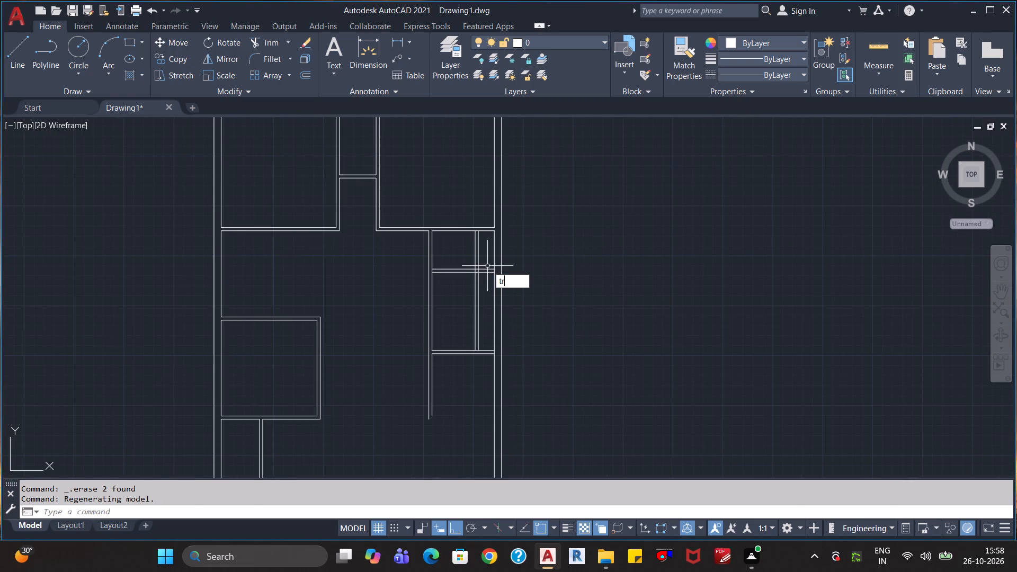
{"action": "key", "text": "Return"}
{"action": "left_click", "coordinate": [487, 266]}
{"action": "left_click", "coordinate": [468, 302]}
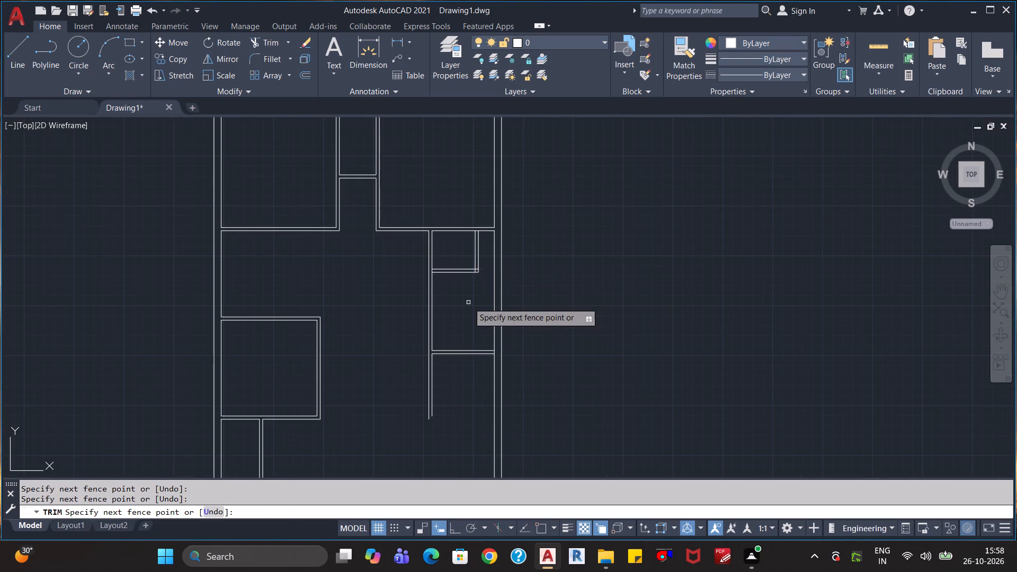
Quick-measure the widths and depths of the right-side rooms in the second floor plan and the plan with stairs.
{"action": "left_click", "coordinate": [873, 54]}
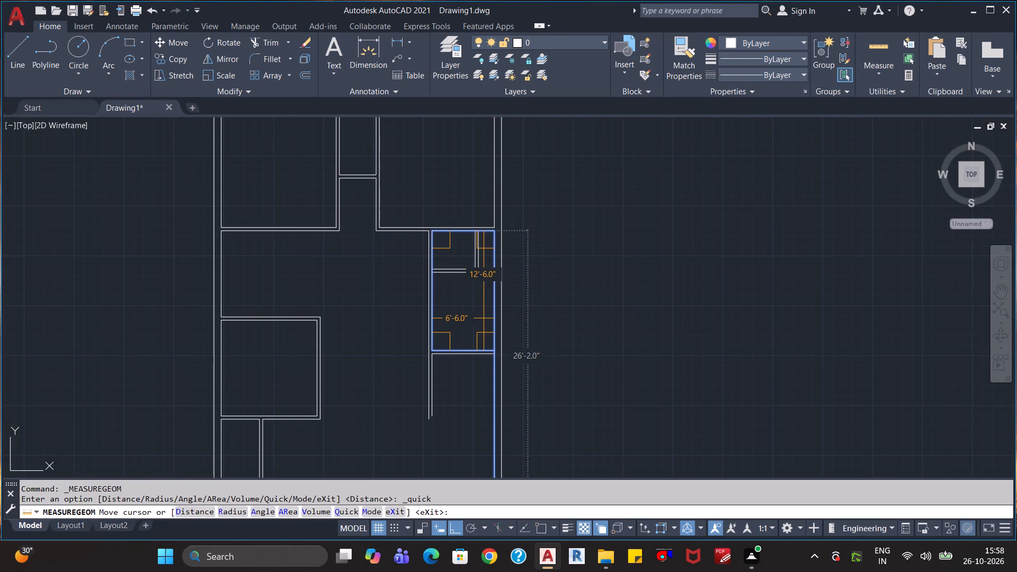
{"action": "scroll", "coordinate": [484, 318], "scroll_direction": "down", "scroll_amount": 2}
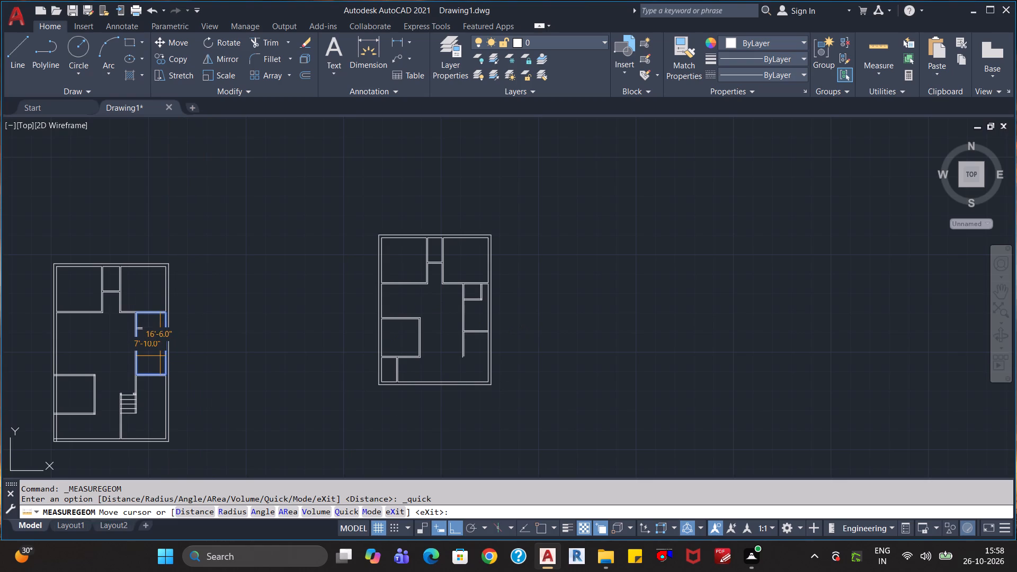
{"action": "scroll", "coordinate": [157, 350], "scroll_direction": "up", "scroll_amount": 3}
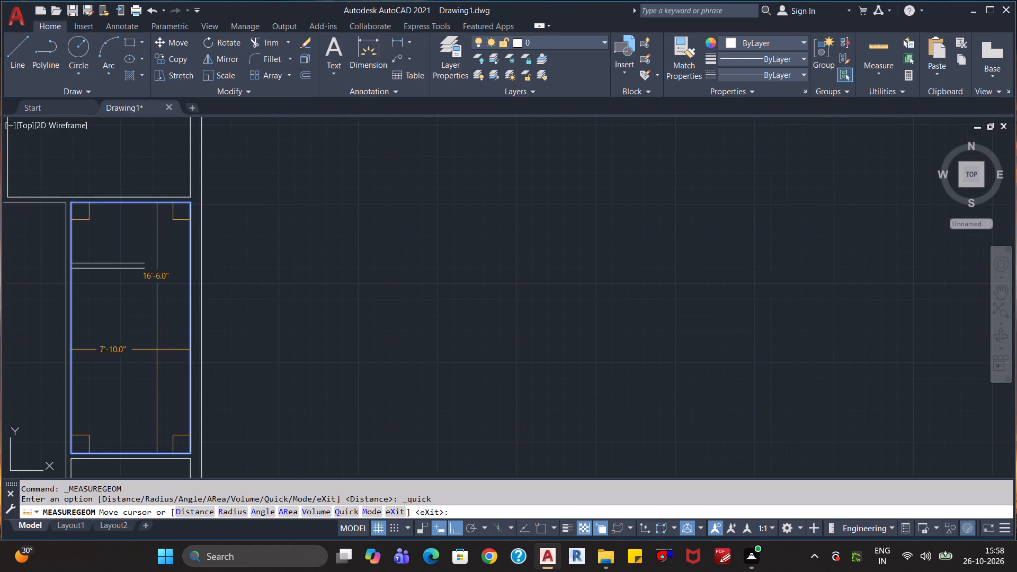
{"action": "scroll", "coordinate": [157, 350], "scroll_direction": "down", "scroll_amount": 2}
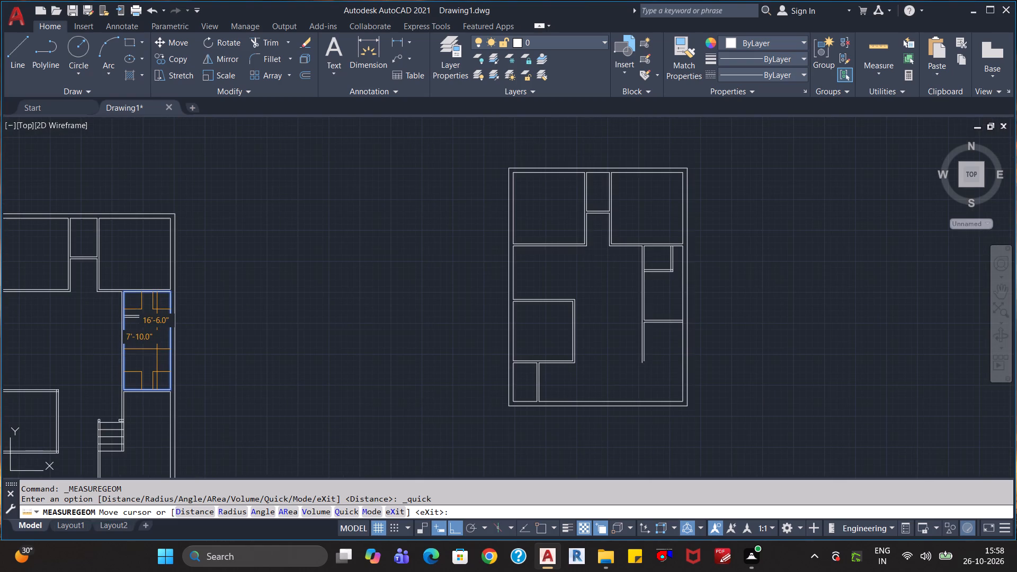
{"action": "scroll", "coordinate": [157, 349], "scroll_direction": "down", "scroll_amount": 1}
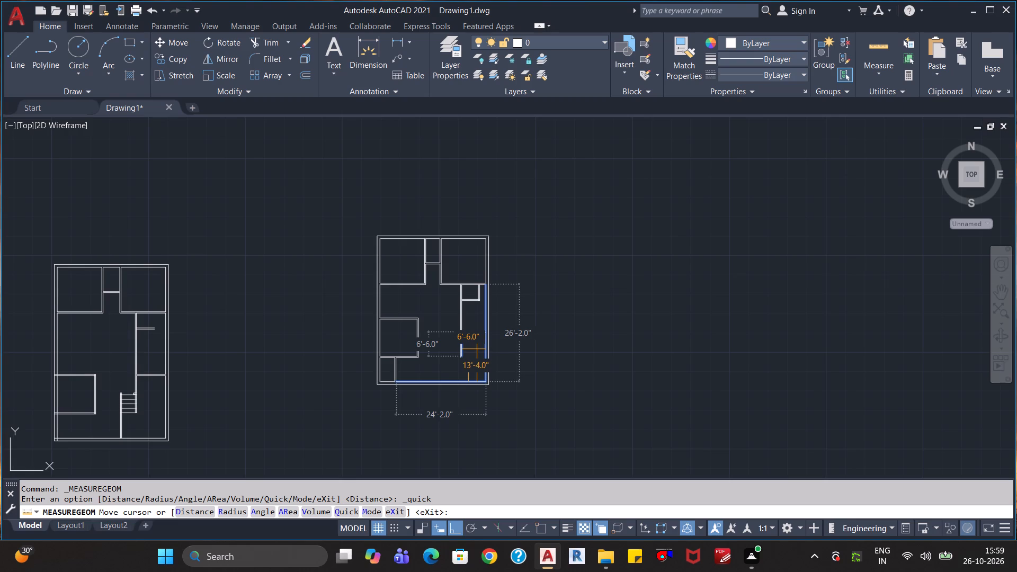
Dimension the overall depth of the second floor plan without stairs, between the two right outer corners, outside its right wall.
{"action": "scroll", "coordinate": [477, 349], "scroll_direction": "up", "scroll_amount": 1}
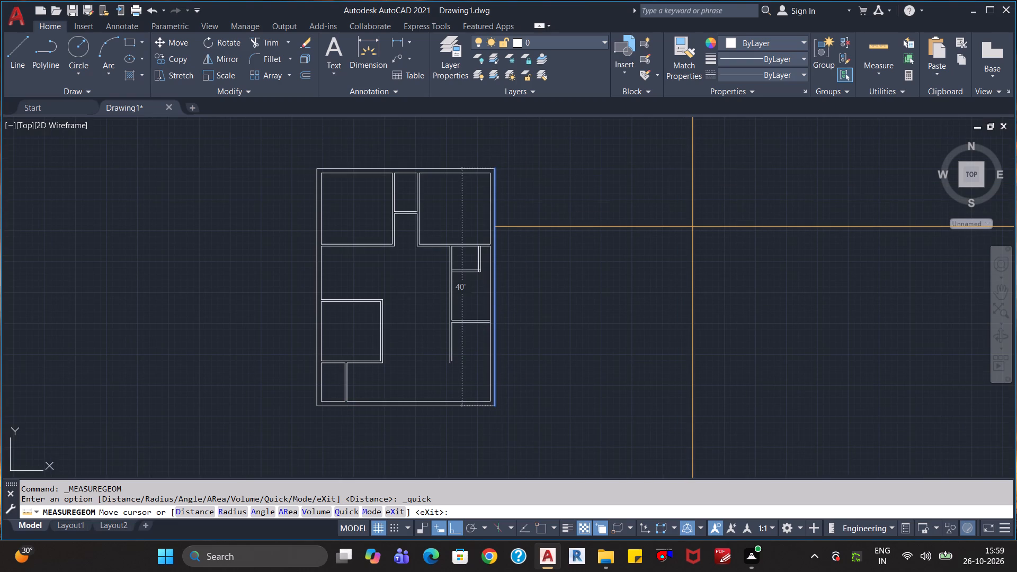
{"action": "key", "text": "Escape"}
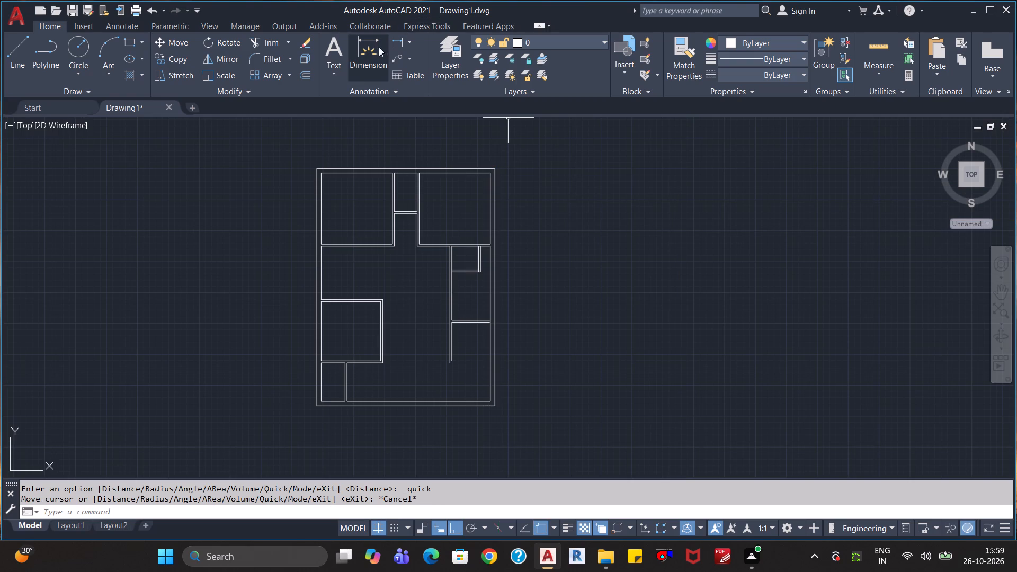
{"action": "left_click", "coordinate": [378, 55]}
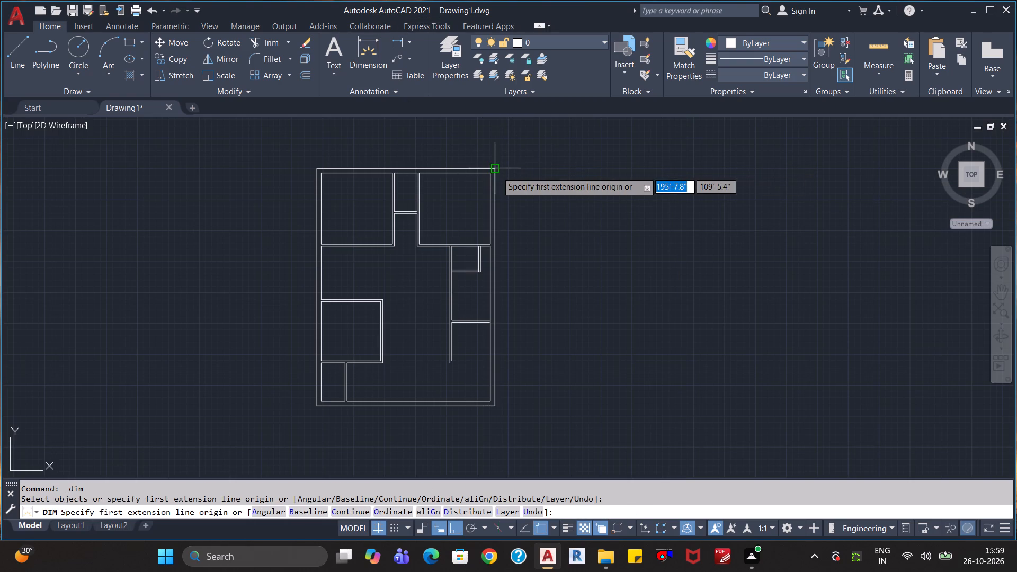
{"action": "left_click", "coordinate": [496, 172]}
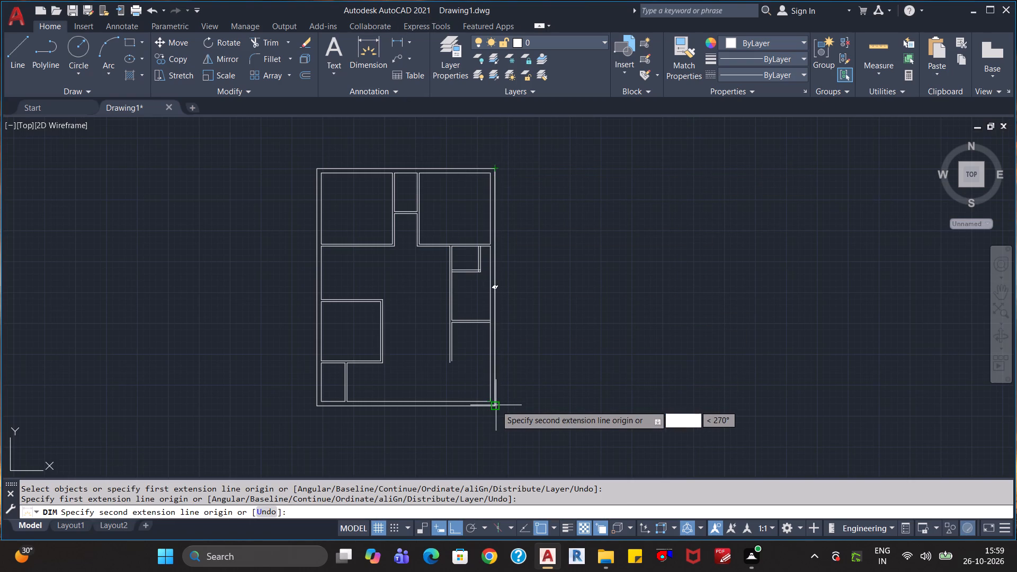
{"action": "left_click", "coordinate": [497, 406]}
{"action": "left_click", "coordinate": [559, 390]}
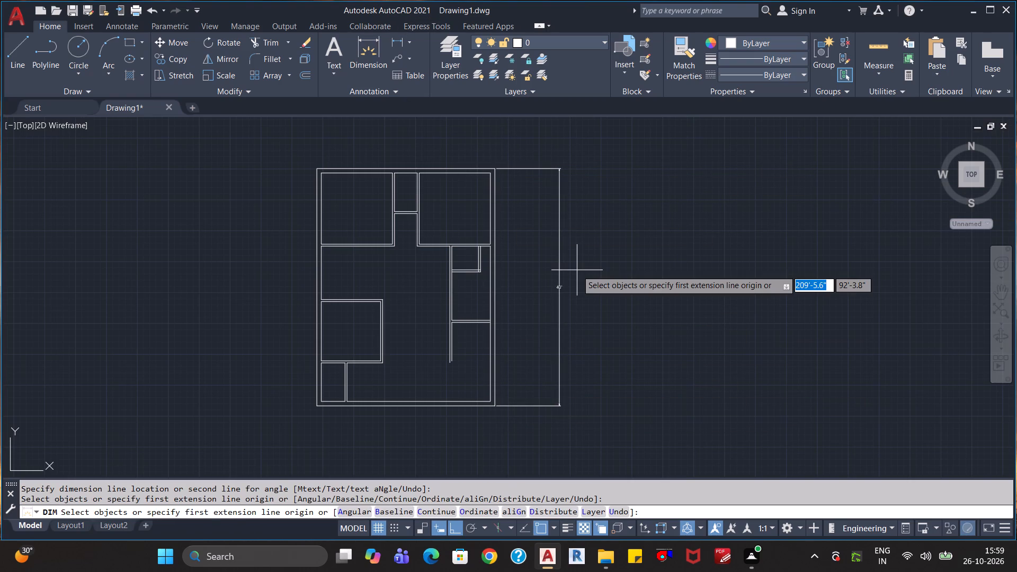
Dimension the overall width of the second floor plan between its two top outer corners, placed above the top wall.
{"action": "left_click", "coordinate": [362, 43]}
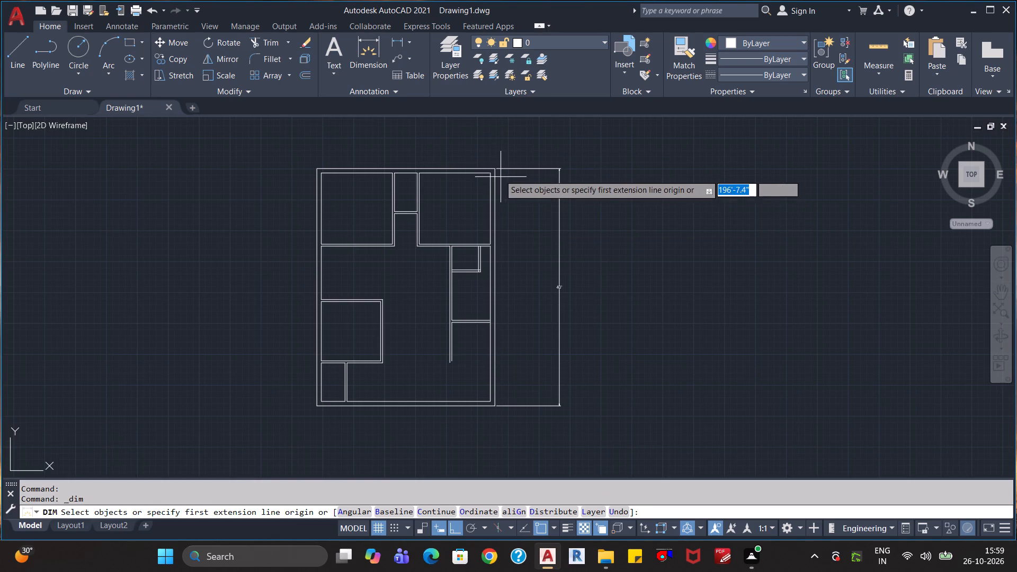
{"action": "left_click", "coordinate": [493, 166]}
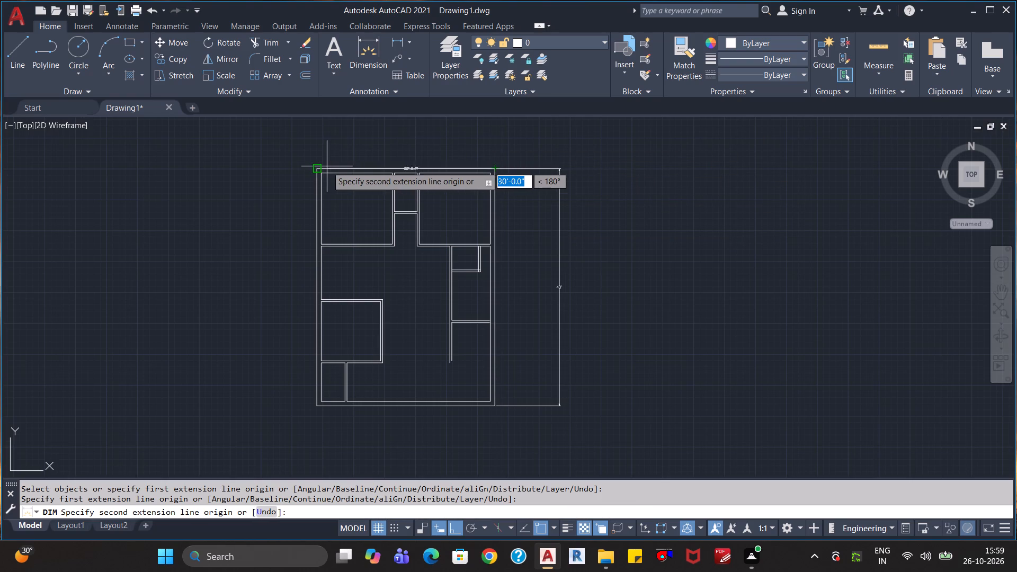
{"action": "left_click", "coordinate": [319, 169]}
{"action": "left_click", "coordinate": [323, 140]}
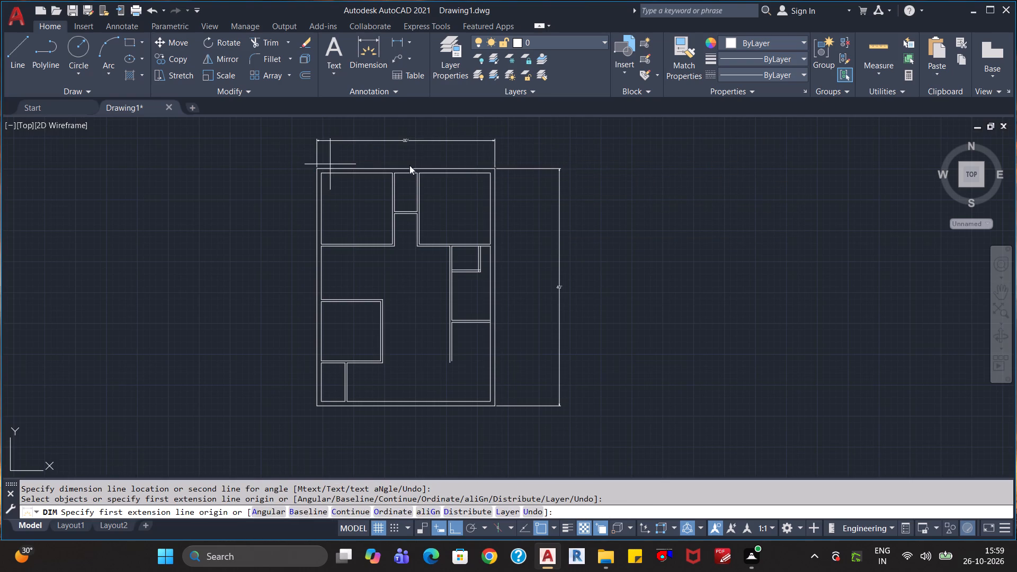
{"action": "scroll", "coordinate": [429, 132], "scroll_direction": "up", "scroll_amount": 2}
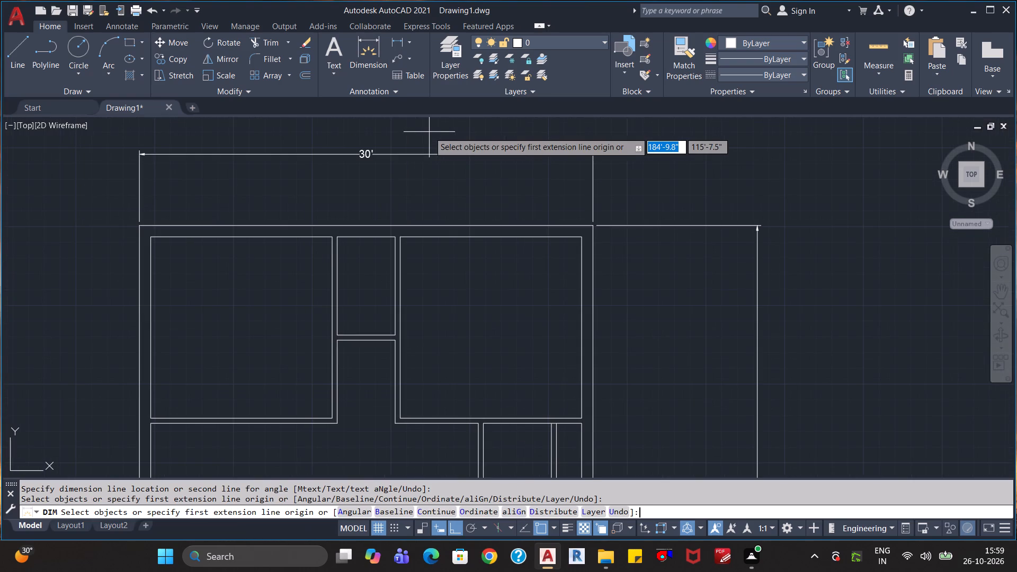
{"action": "scroll", "coordinate": [429, 132], "scroll_direction": "down", "scroll_amount": 2}
{"action": "scroll", "coordinate": [498, 244], "scroll_direction": "down", "scroll_amount": 1}
{"action": "scroll", "coordinate": [499, 254], "scroll_direction": "up", "scroll_amount": 2}
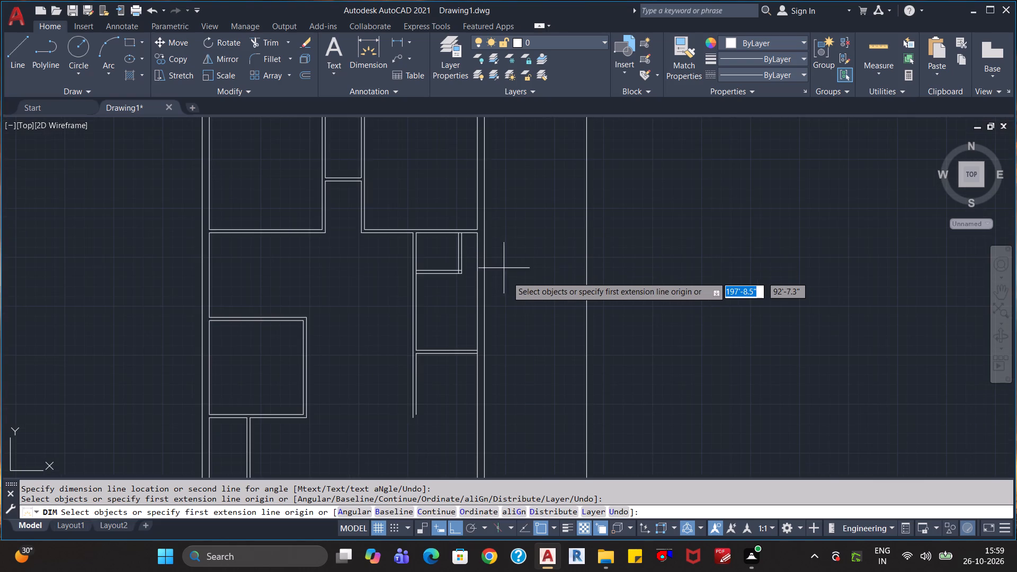
{"action": "scroll", "coordinate": [510, 281], "scroll_direction": "down", "scroll_amount": 1}
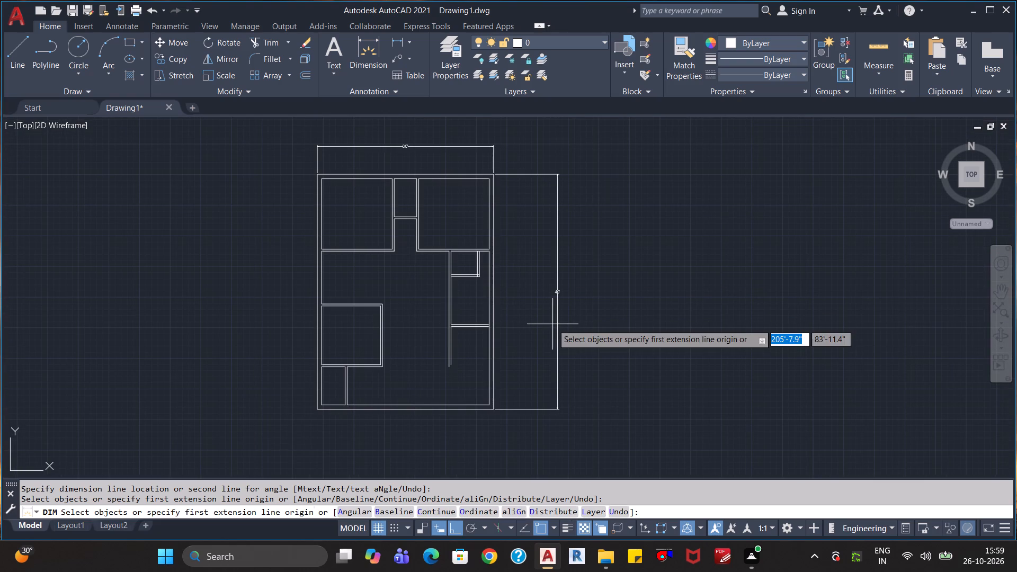
{"action": "left_click", "coordinate": [555, 320]}
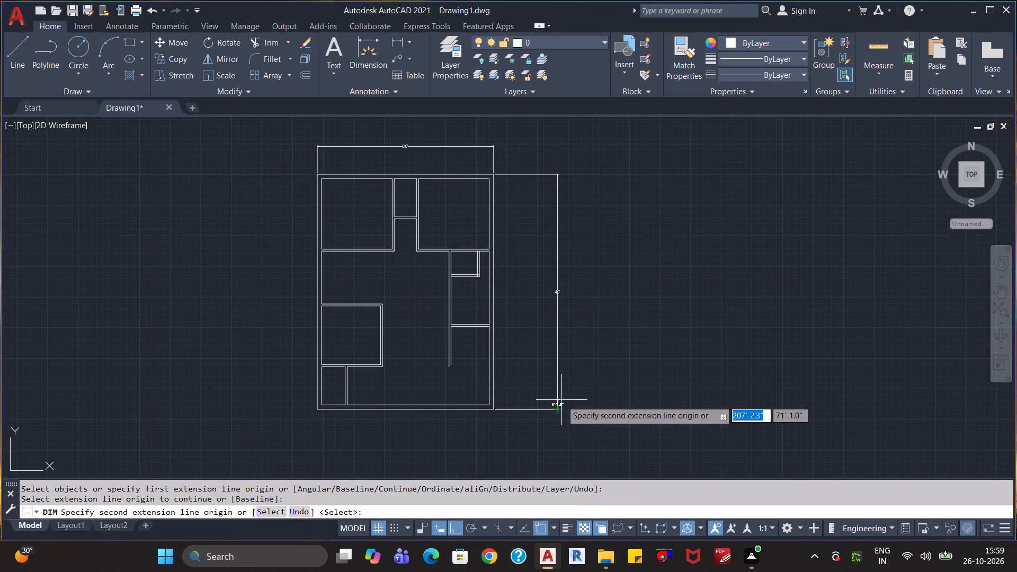
{"action": "key", "text": "Escape"}
{"action": "key", "text": "Escape"}
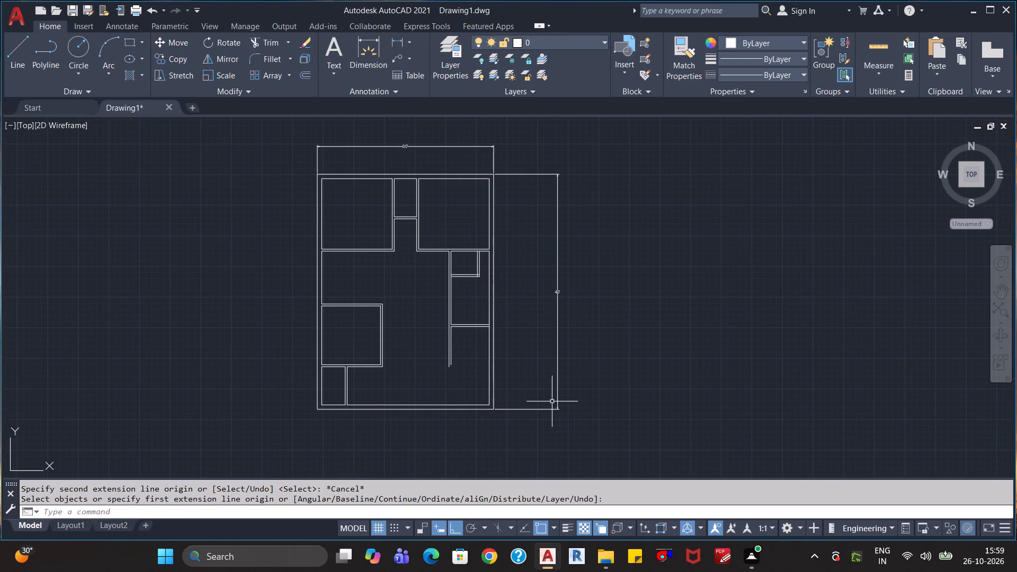
Move the overall depth dimension line closer to the second plan's right outer wall, about half the distance away.
{"action": "left_click", "coordinate": [557, 388]}
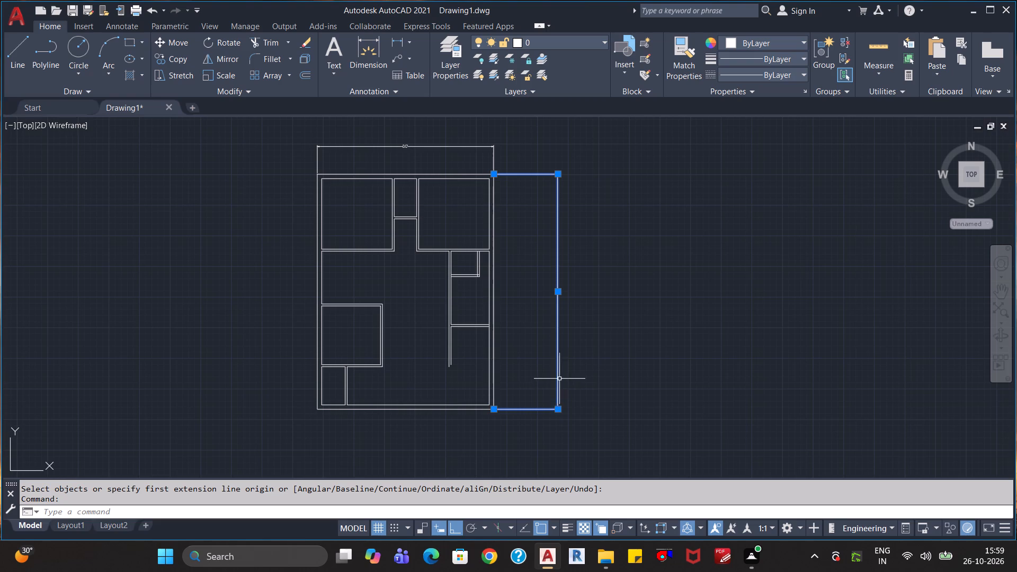
{"action": "left_click", "coordinate": [559, 410]}
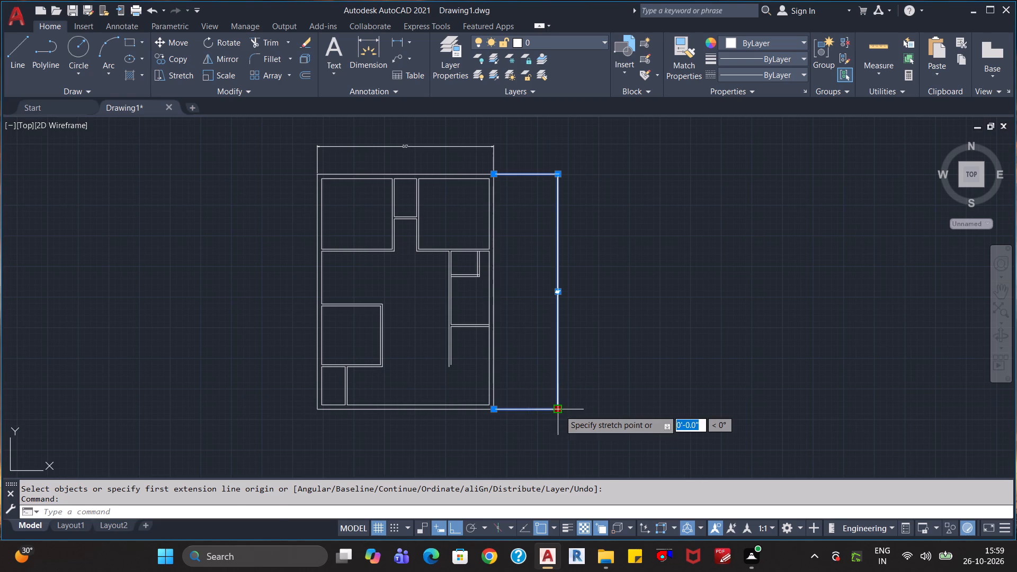
{"action": "left_click", "coordinate": [525, 414]}
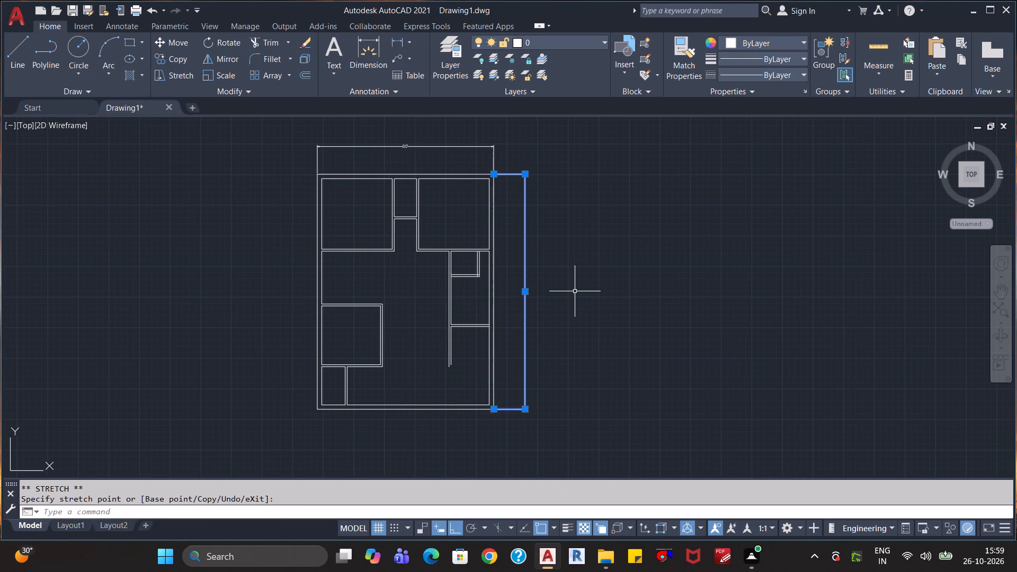
{"action": "key", "text": "Escape"}
Quick-measure the small compartment and the room around it on the right side of the second floor plan.
{"action": "scroll", "coordinate": [575, 291], "scroll_direction": "up", "scroll_amount": 1}
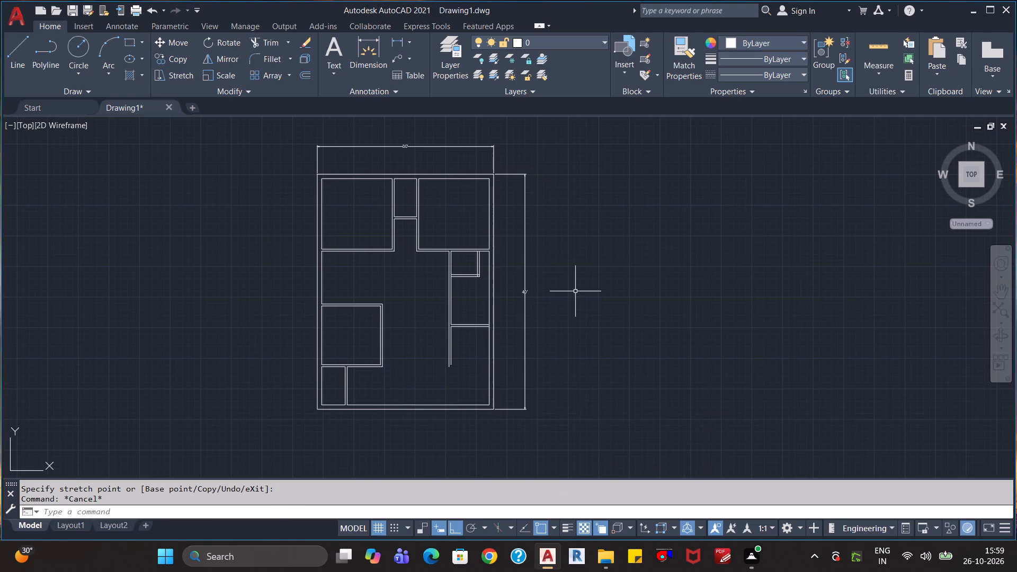
{"action": "scroll", "coordinate": [578, 301], "scroll_direction": "down", "scroll_amount": 1}
{"action": "scroll", "coordinate": [579, 303], "scroll_direction": "up", "scroll_amount": 1}
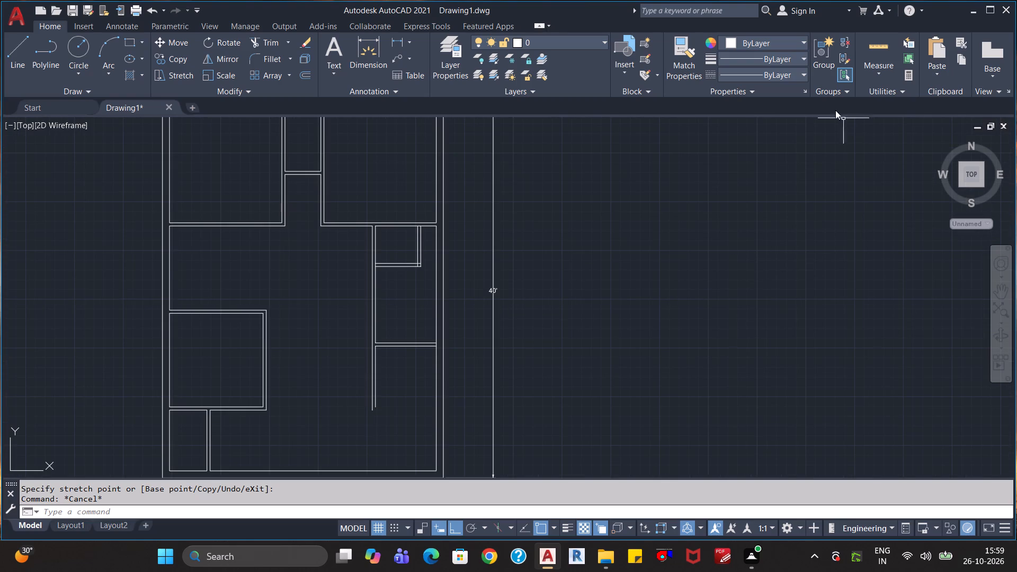
{"action": "left_click", "coordinate": [881, 46]}
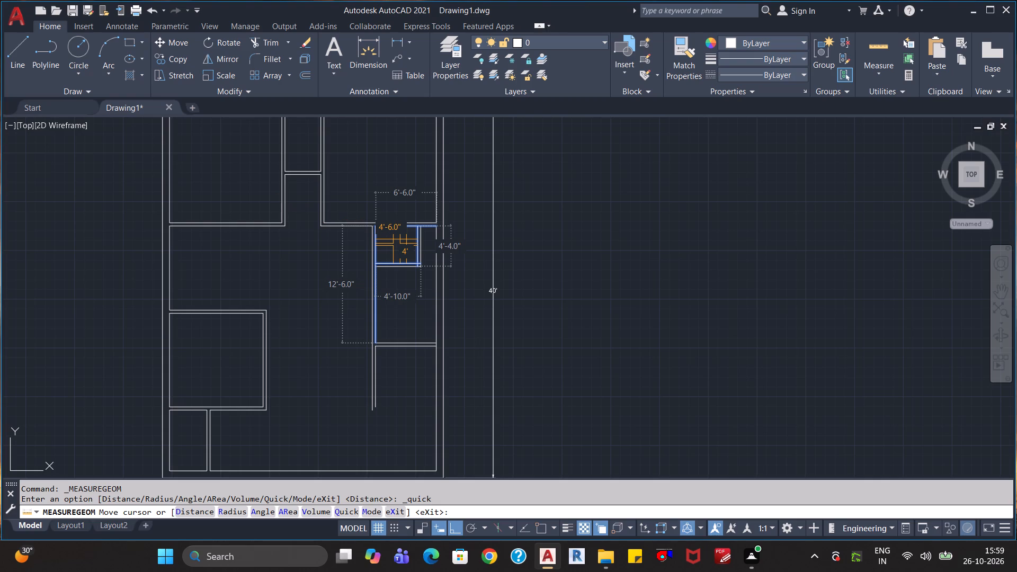
{"action": "scroll", "coordinate": [406, 239], "scroll_direction": "down", "scroll_amount": 1}
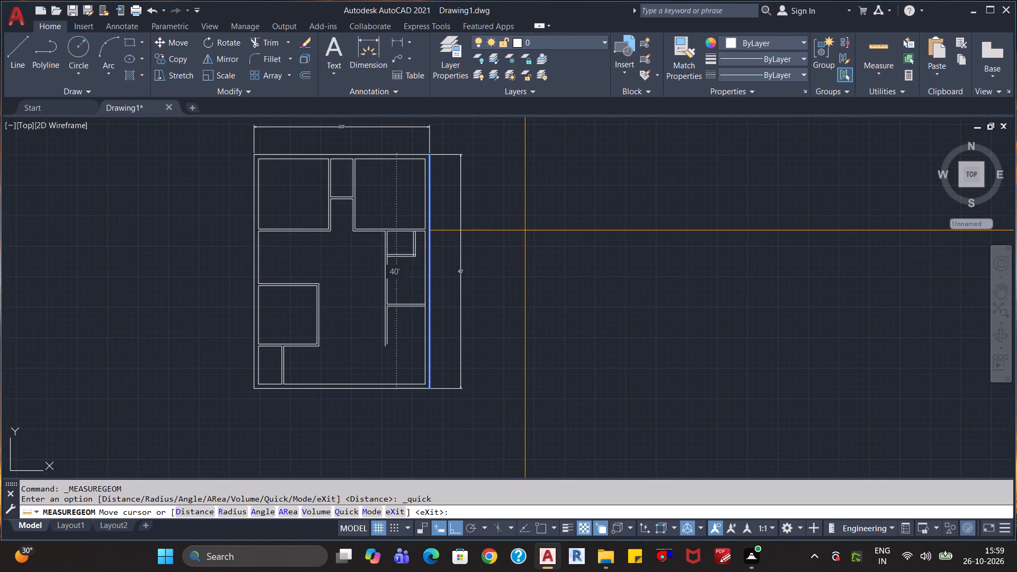
{"action": "key", "text": "Escape"}
In the plan with stairs, draw a vertical construction line through the free end of the short horizontal partition in the right-side room.
{"action": "scroll", "coordinate": [442, 274], "scroll_direction": "down", "scroll_amount": 2}
{"action": "middle_click_drag", "start_coordinate": [286, 311], "coordinate": [478, 315]}
{"action": "scroll", "coordinate": [417, 316], "scroll_direction": "up", "scroll_amount": 3}
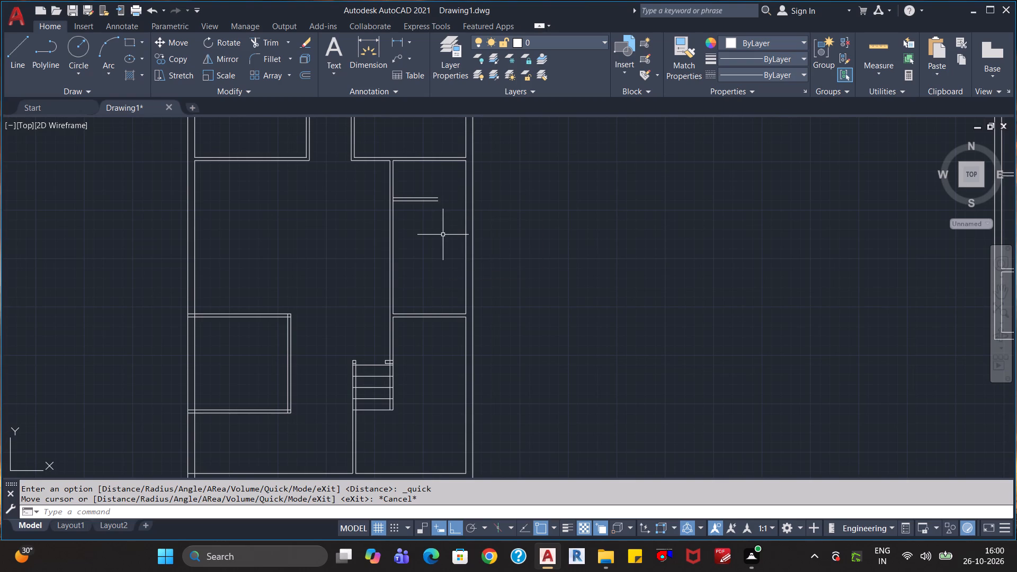
{"action": "type", "text": "xl"}
{"action": "key", "text": "Return"}
{"action": "key", "text": "v"}
{"action": "key", "text": "Return"}
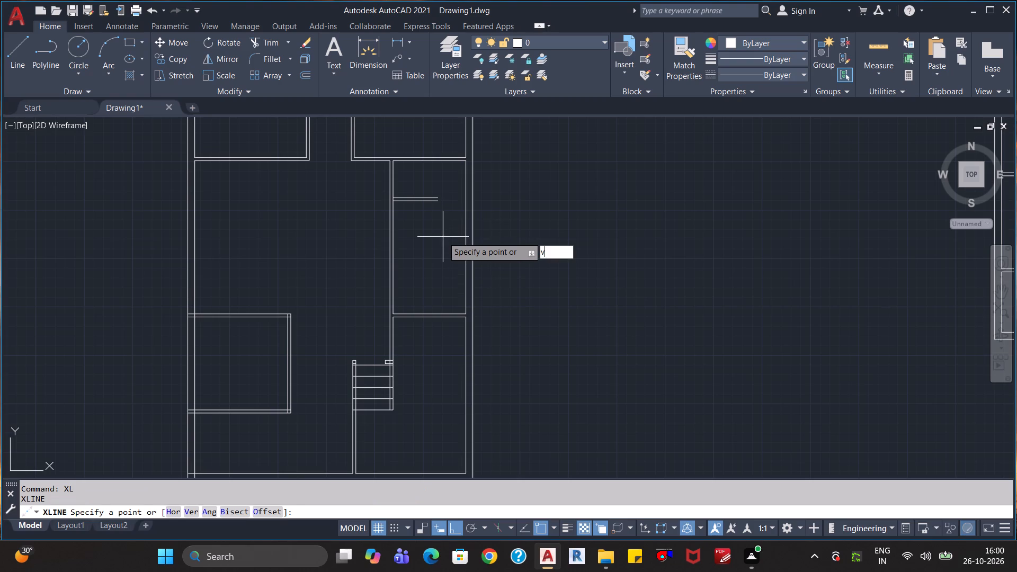
{"action": "left_click", "coordinate": [436, 201]}
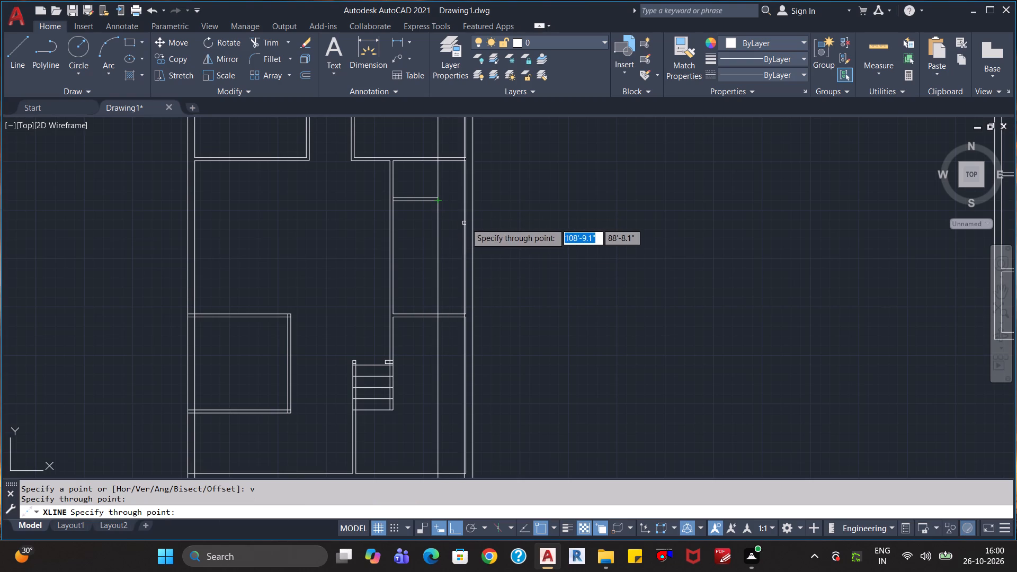
{"action": "key", "text": "Escape"}
{"action": "key", "text": "Escape"}
{"action": "key", "text": "Escape"}
Trim the vertical construction line above the right-side room, below the room's lower partition, and at and beyond the bottom outer wall.
{"action": "type", "text": "tr"}
{"action": "key", "text": "backslash"}
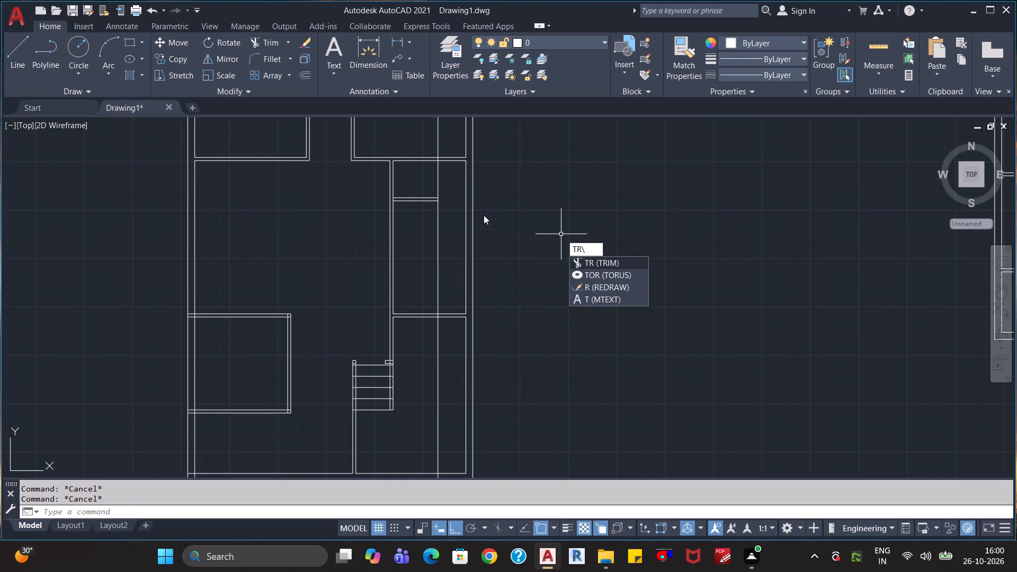
{"action": "key", "text": "BackSpace"}
{"action": "key", "text": "Return"}
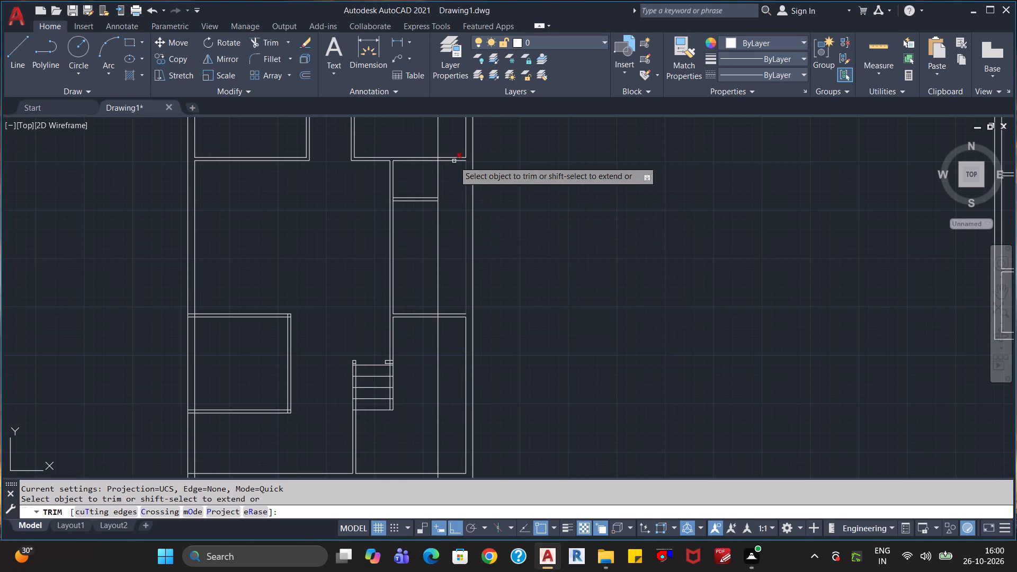
{"action": "left_click", "coordinate": [438, 141]}
{"action": "left_click", "coordinate": [440, 346]}
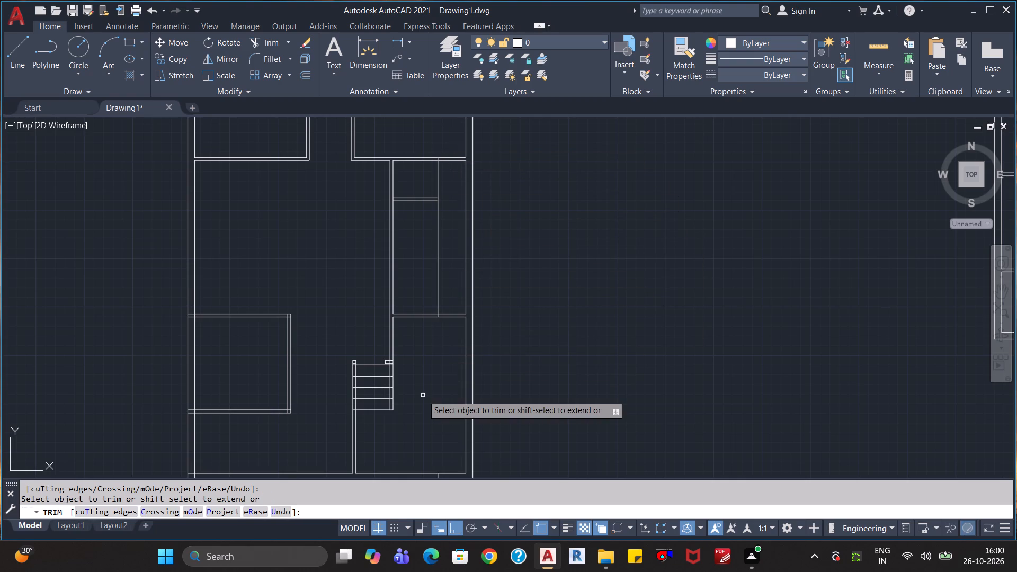
{"action": "scroll", "coordinate": [443, 367], "scroll_direction": "down", "scroll_amount": 2}
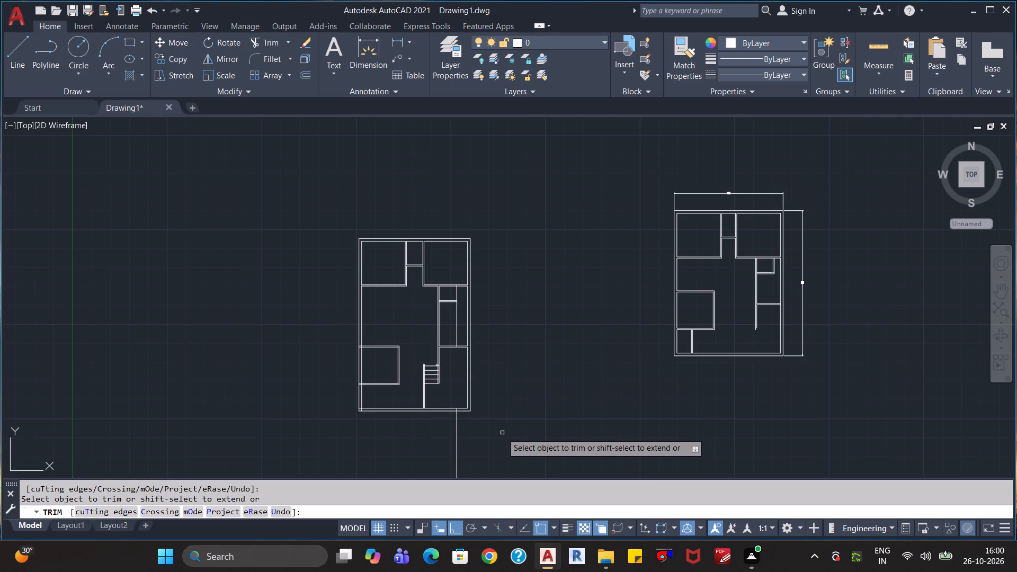
{"action": "left_click", "coordinate": [457, 441]}
{"action": "scroll", "coordinate": [455, 406], "scroll_direction": "up", "scroll_amount": 1}
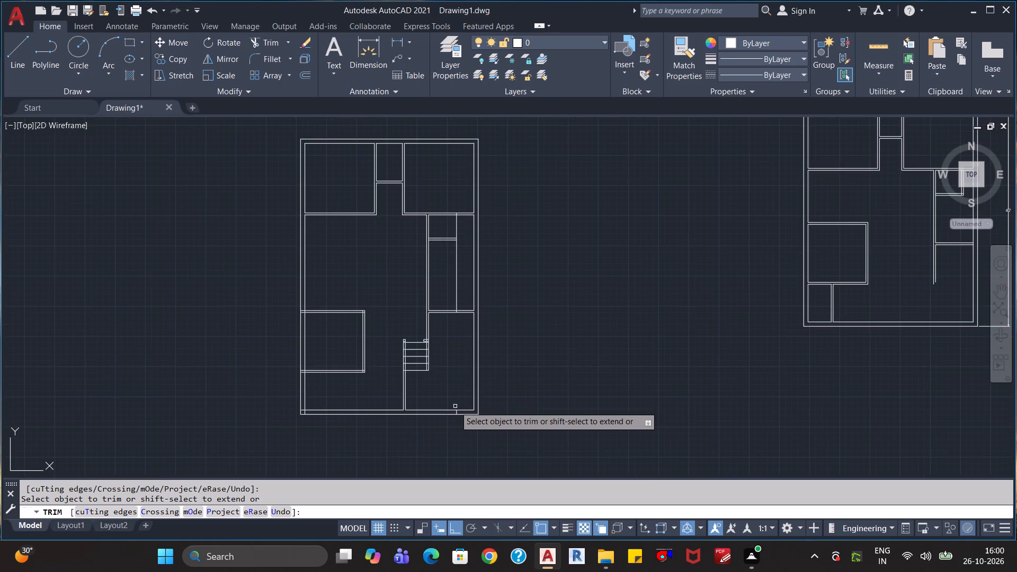
{"action": "scroll", "coordinate": [455, 406], "scroll_direction": "up", "scroll_amount": 3}
{"action": "left_click", "coordinate": [454, 432]}
{"action": "scroll", "coordinate": [515, 369], "scroll_direction": "down", "scroll_amount": 2}
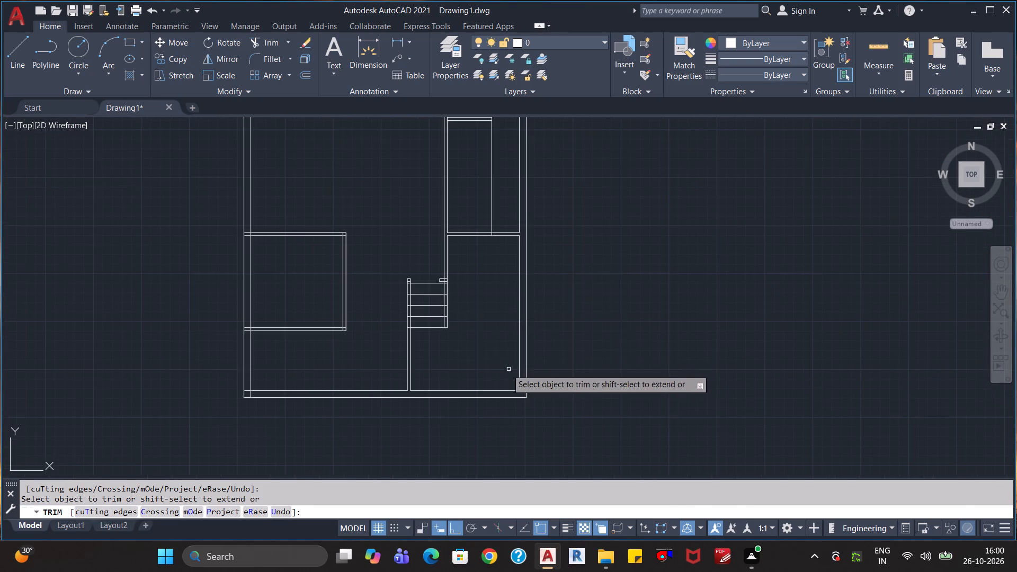
Trim the vertical line's short stubs inside the thickness of the right-side room's lower and upper horizontal partitions.
{"action": "middle_click_drag", "start_coordinate": [481, 255], "coordinate": [459, 405]}
{"action": "scroll", "coordinate": [472, 348], "scroll_direction": "up", "scroll_amount": 1}
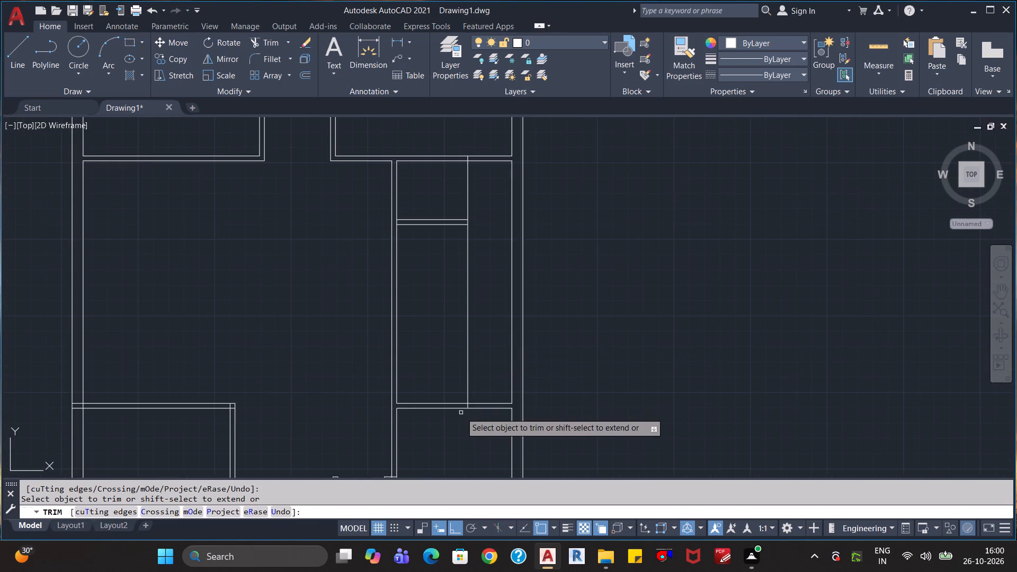
{"action": "scroll", "coordinate": [461, 412], "scroll_direction": "up", "scroll_amount": 3}
{"action": "left_click", "coordinate": [485, 397]}
{"action": "left_click", "coordinate": [476, 396]}
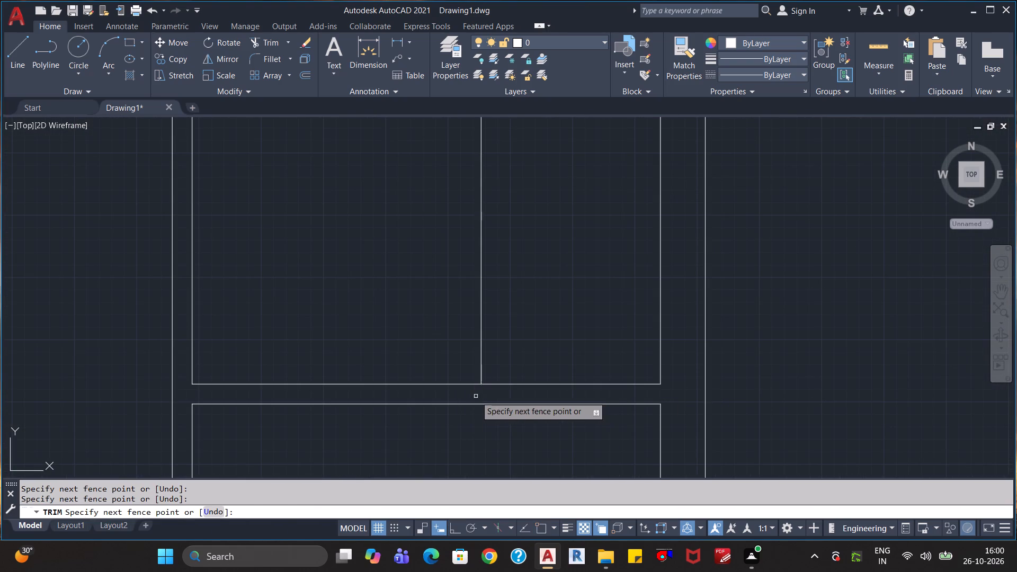
{"action": "scroll", "coordinate": [496, 363], "scroll_direction": "down", "scroll_amount": 4}
{"action": "scroll", "coordinate": [499, 218], "scroll_direction": "up", "scroll_amount": 3}
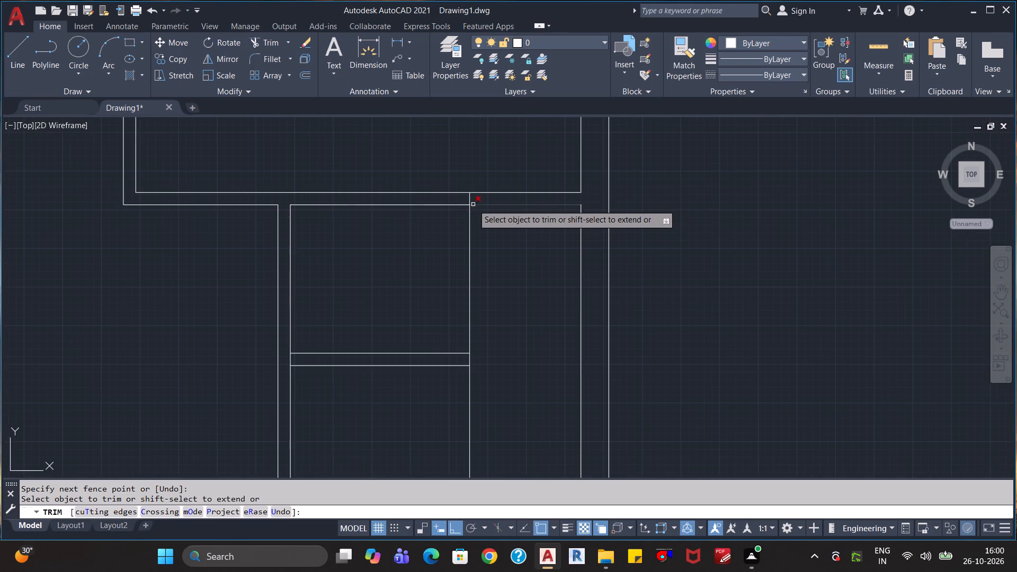
{"action": "left_click", "coordinate": [477, 196]}
{"action": "left_click", "coordinate": [466, 200]}
{"action": "scroll", "coordinate": [511, 275], "scroll_direction": "down", "scroll_amount": 1}
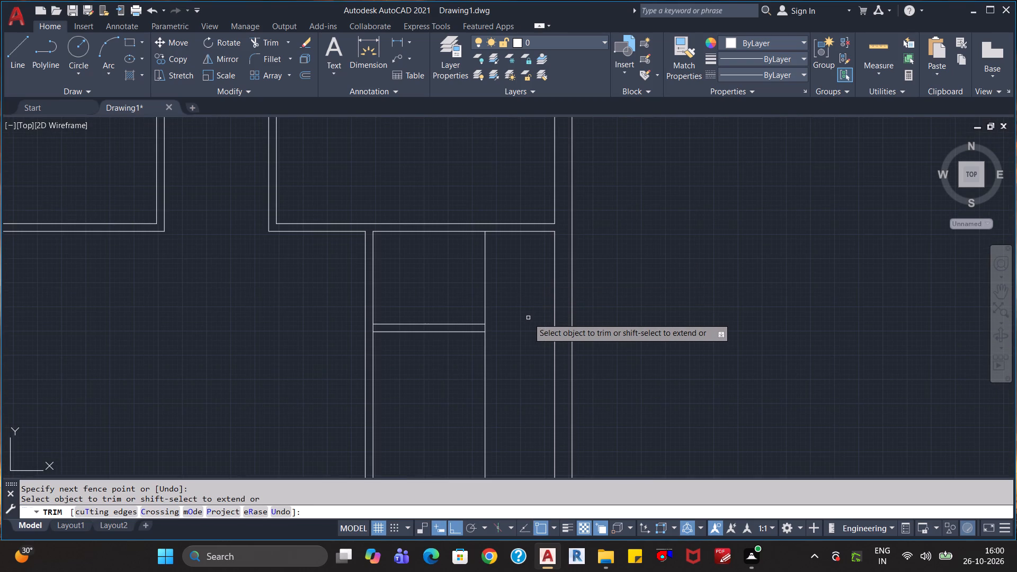
{"action": "key", "text": "Escape"}
{"action": "key", "text": "Escape"}
Offset the vertical line in the stair plan's right-side room 4" toward the outer wall to form a partition.
{"action": "key", "text": "o"}
{"action": "key", "text": "Return"}
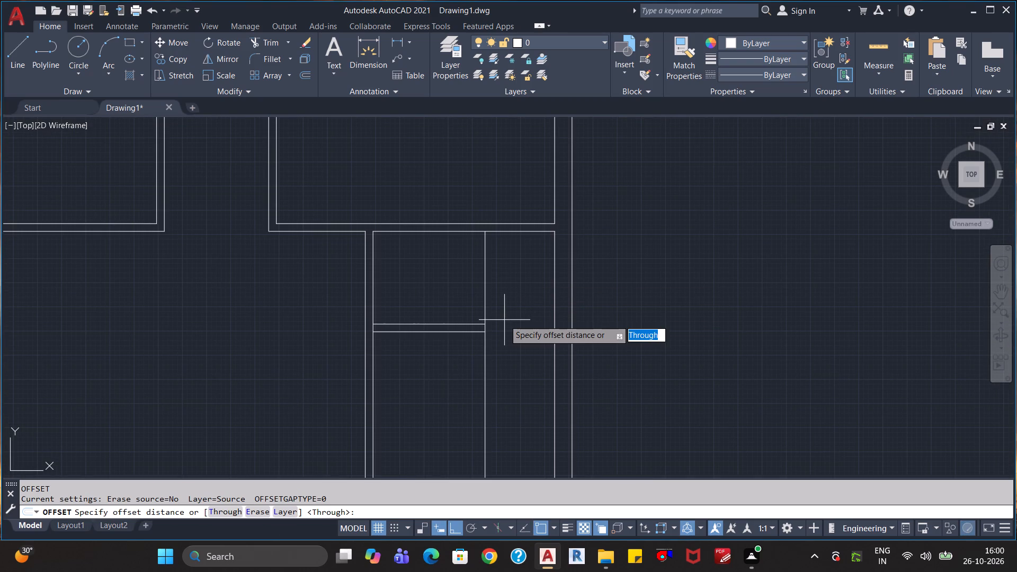
{"action": "type", "text": "4\""}
{"action": "key", "text": "Return"}
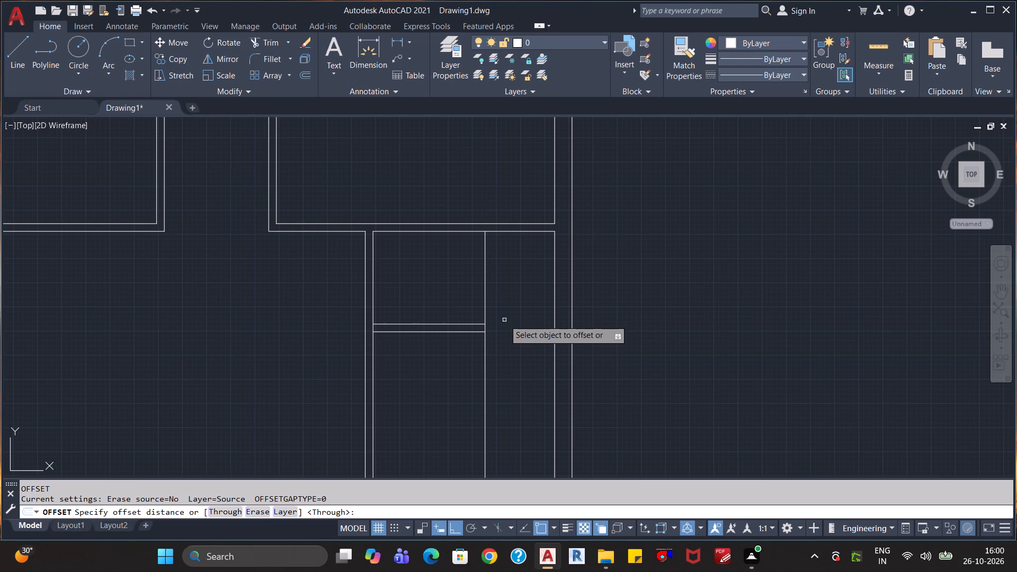
{"action": "left_click", "coordinate": [484, 329]}
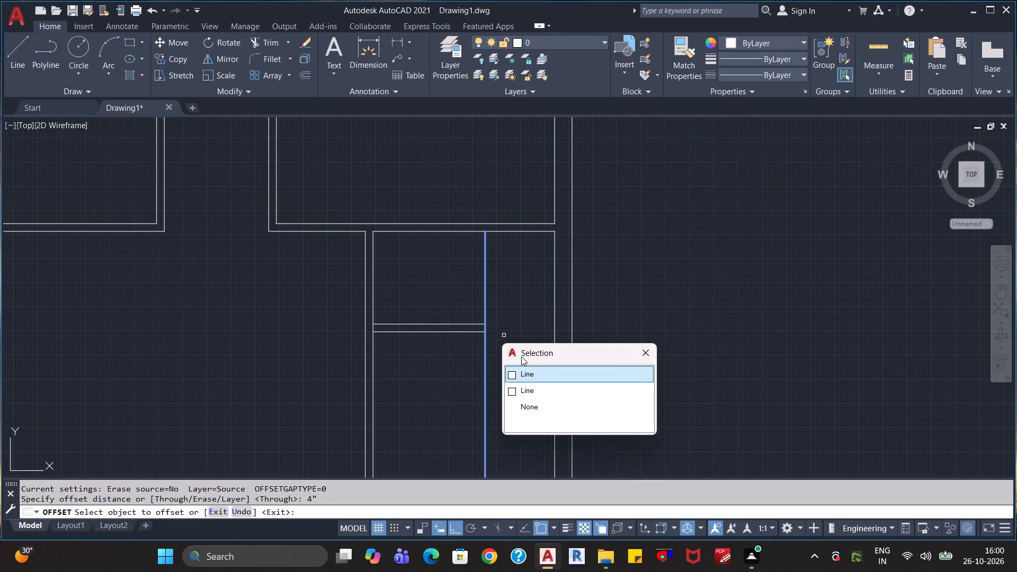
{"action": "left_click", "coordinate": [529, 376]}
{"action": "left_click", "coordinate": [511, 383]}
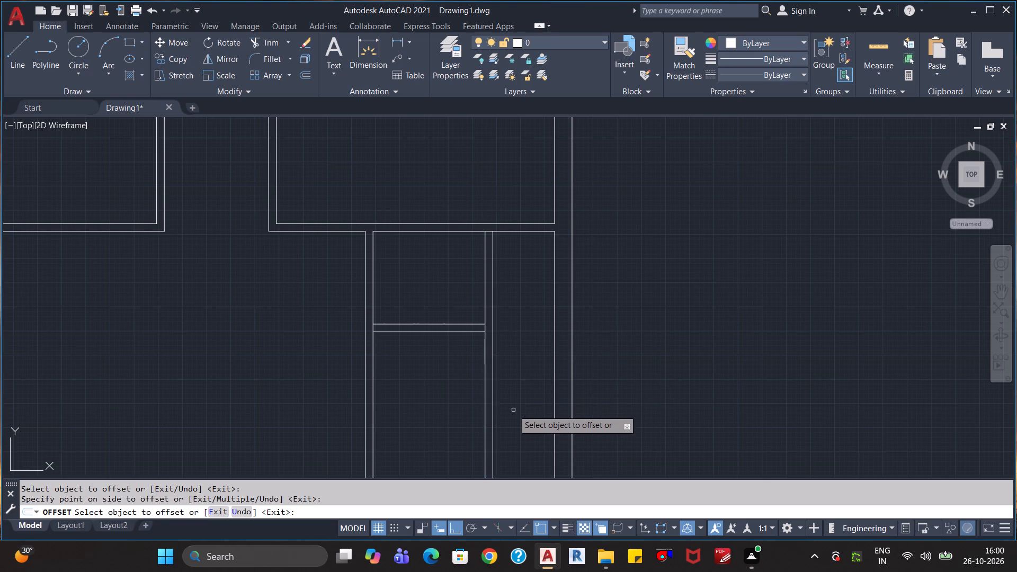
{"action": "scroll", "coordinate": [512, 416], "scroll_direction": "down", "scroll_amount": 4}
{"action": "middle_click_drag", "start_coordinate": [555, 443], "coordinate": [555, 442]}
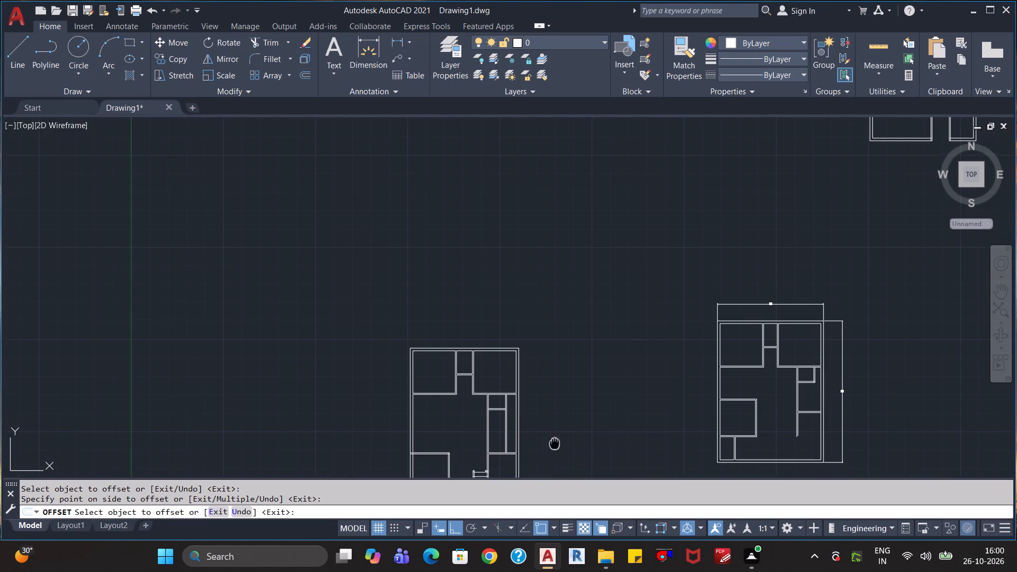
{"action": "middle_click_drag", "start_coordinate": [555, 442], "coordinate": [495, 335]}
{"action": "scroll", "coordinate": [433, 327], "scroll_direction": "up", "scroll_amount": 5}
{"action": "scroll", "coordinate": [451, 351], "scroll_direction": "down", "scroll_amount": 2}
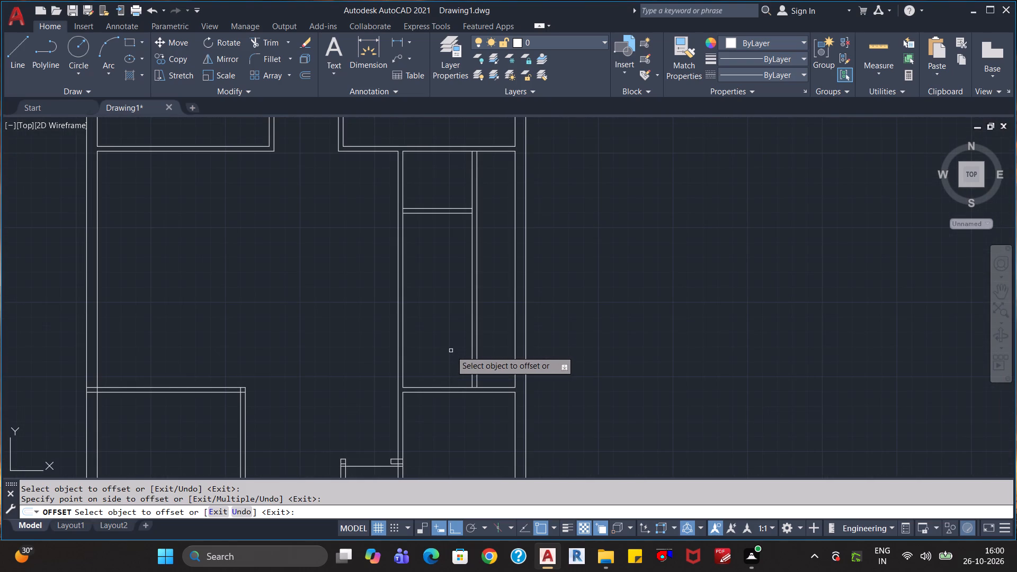
{"action": "key", "text": "Escape"}
{"action": "key", "text": "Escape"}
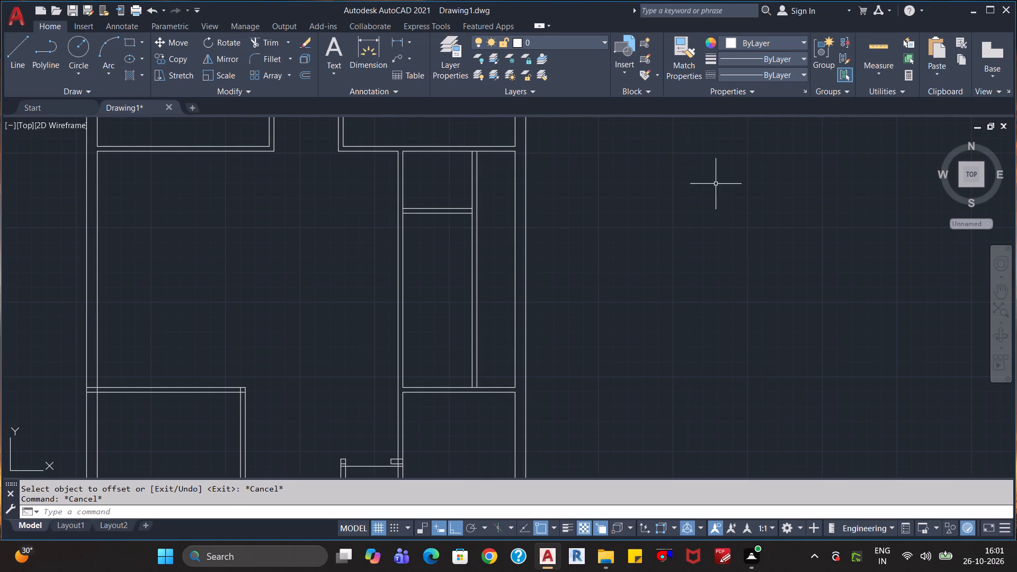
Check the gap between the new vertical partition and the right outer wall with a dimension preview.
{"action": "left_click", "coordinate": [361, 55]}
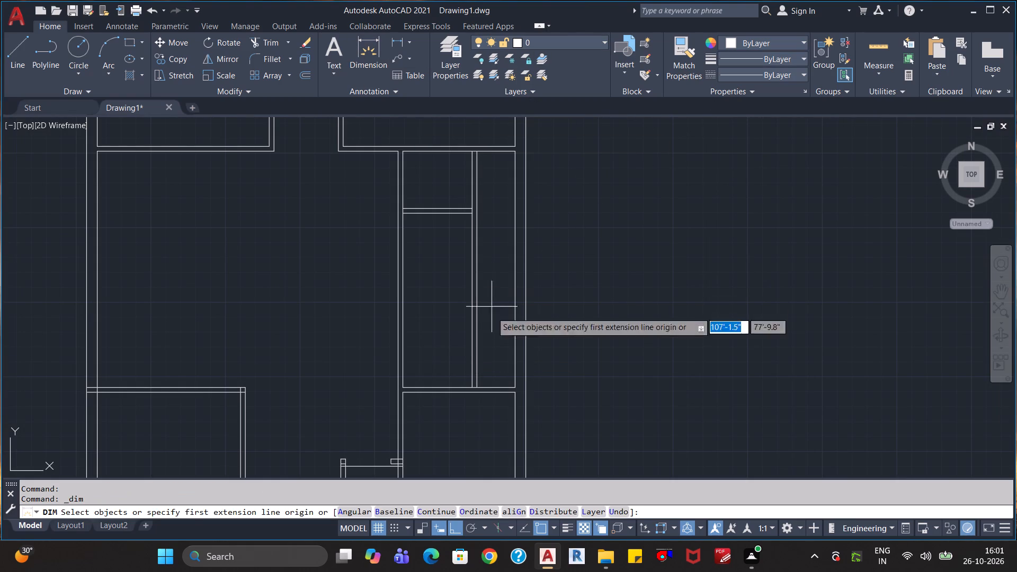
{"action": "left_click", "coordinate": [477, 387]}
{"action": "left_click", "coordinate": [516, 385]}
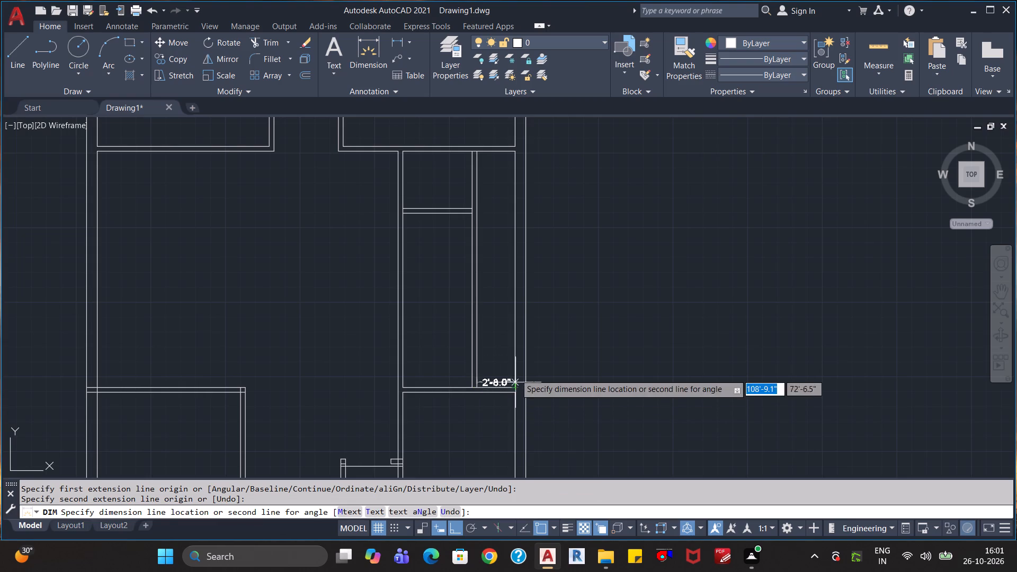
{"action": "key", "text": "Escape"}
{"action": "key", "text": "Escape"}
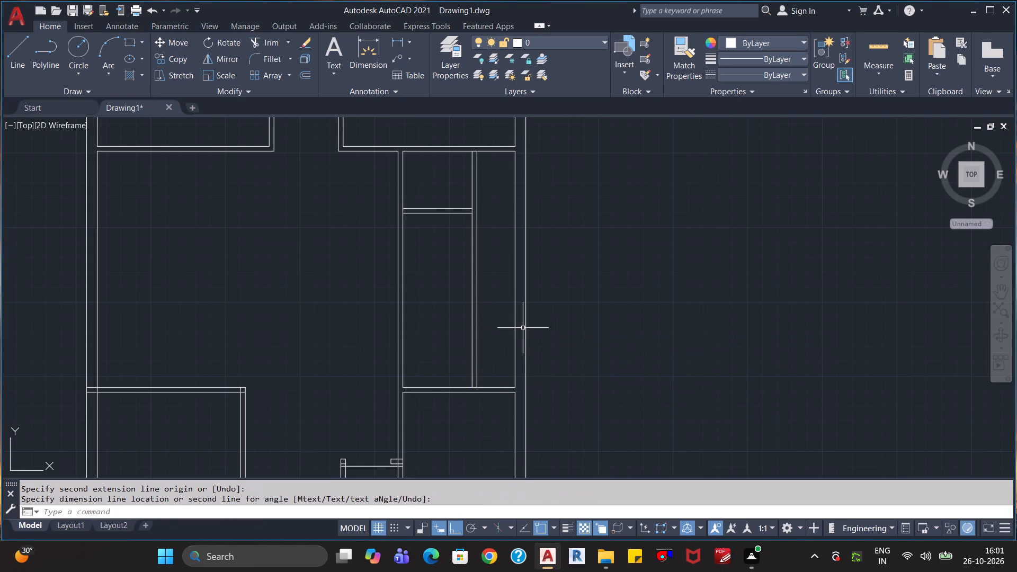
Offset the top line of the room's lower partition 2'8" upward, and offset that copy 4" upward to form a horizontal partition.
{"action": "key", "text": "o"}
{"action": "key", "text": "Return"}
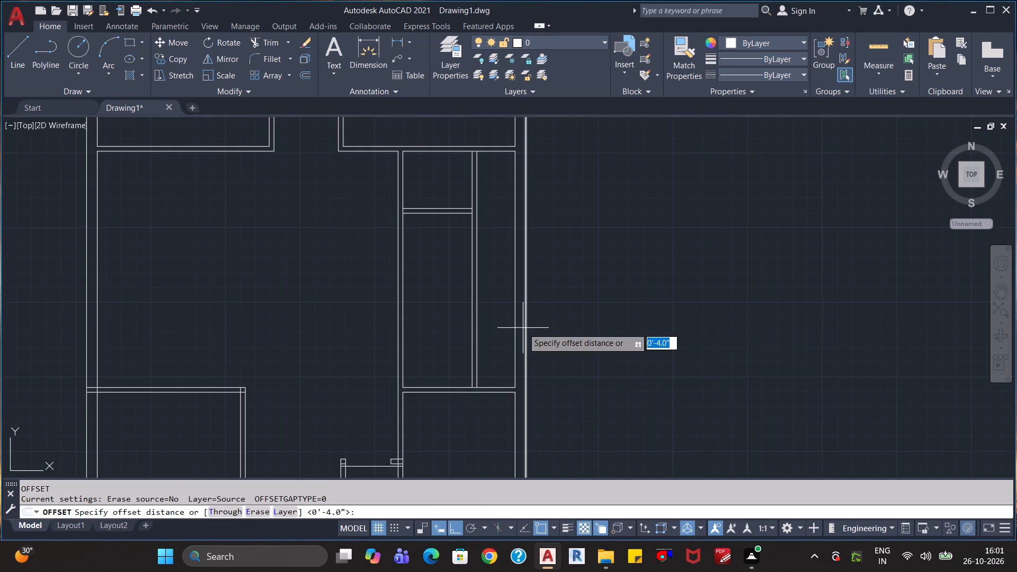
{"action": "type", "text": "2'8\""}
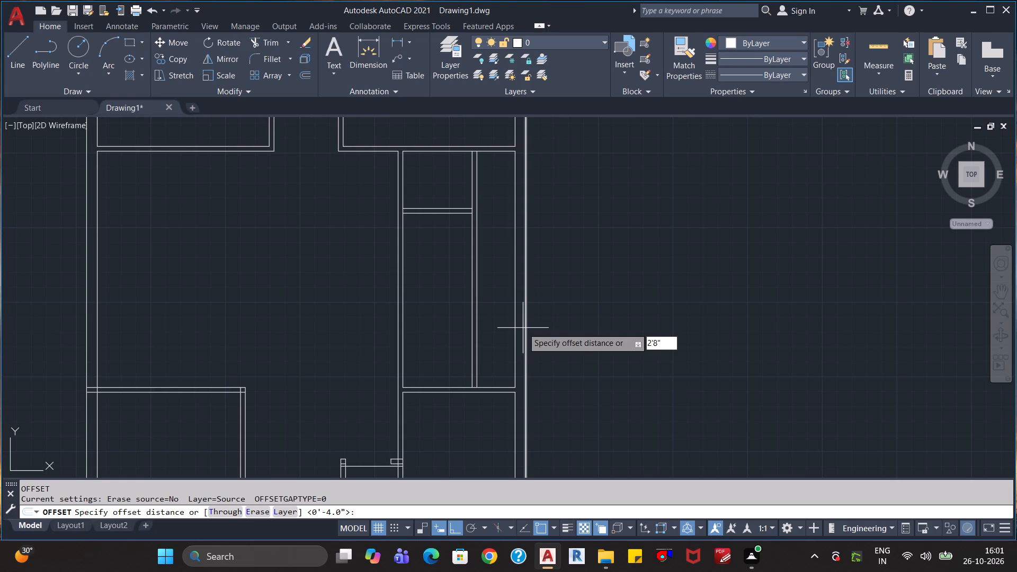
{"action": "key", "text": "Return"}
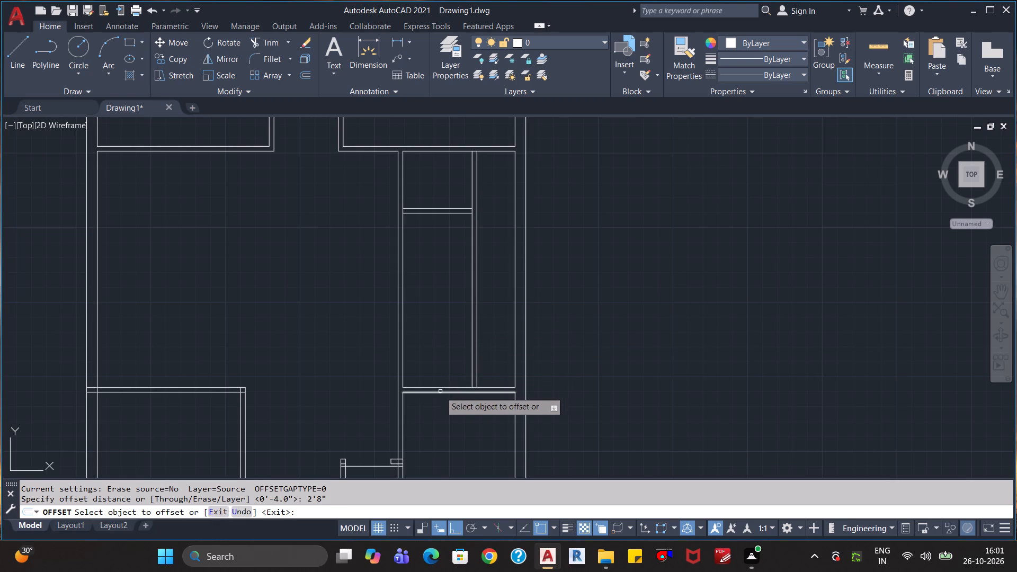
{"action": "left_click", "coordinate": [443, 388]}
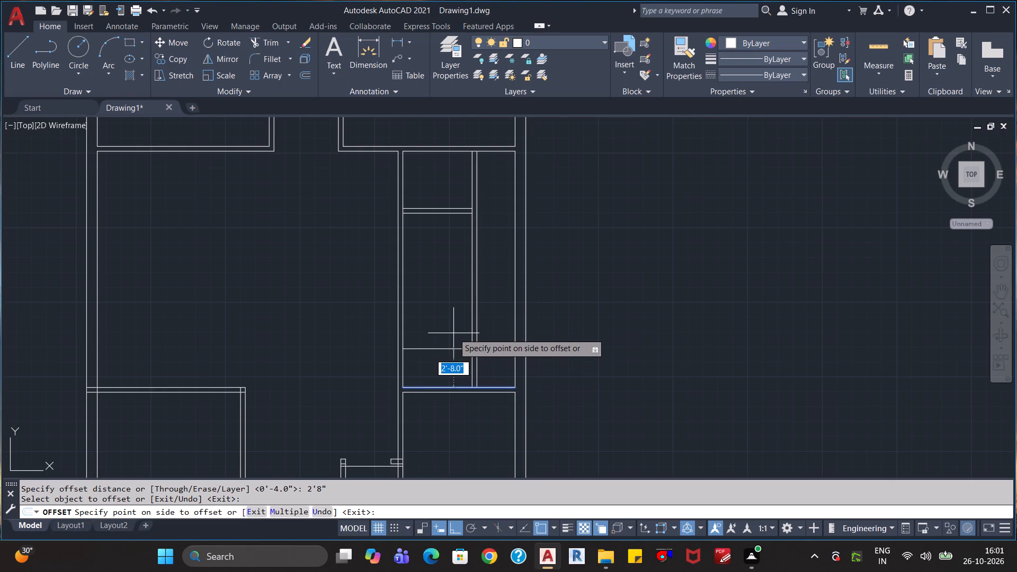
{"action": "left_click", "coordinate": [453, 330]}
{"action": "left_click", "coordinate": [449, 350]}
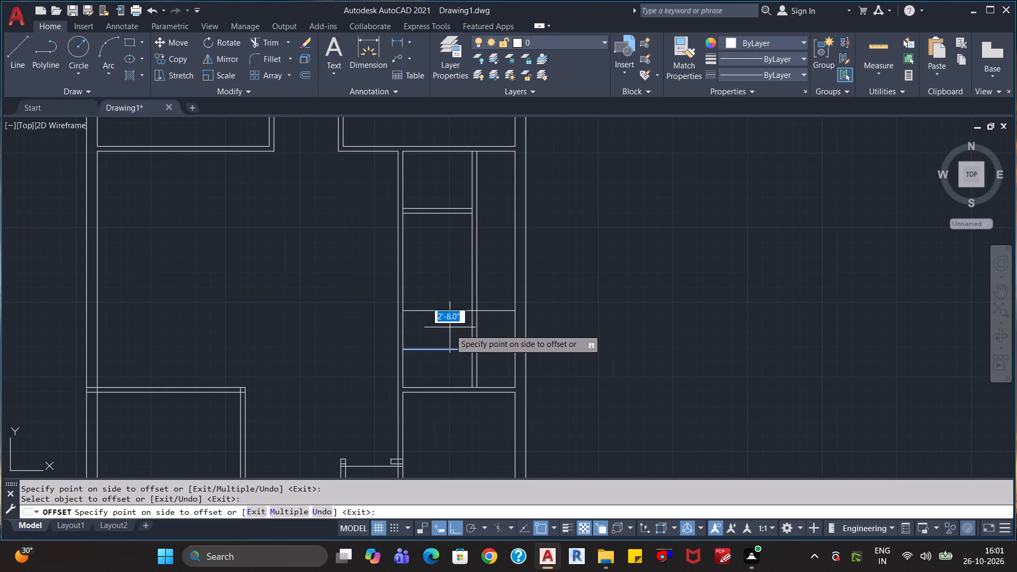
{"action": "type", "text": "4\""}
{"action": "key", "text": "Return"}
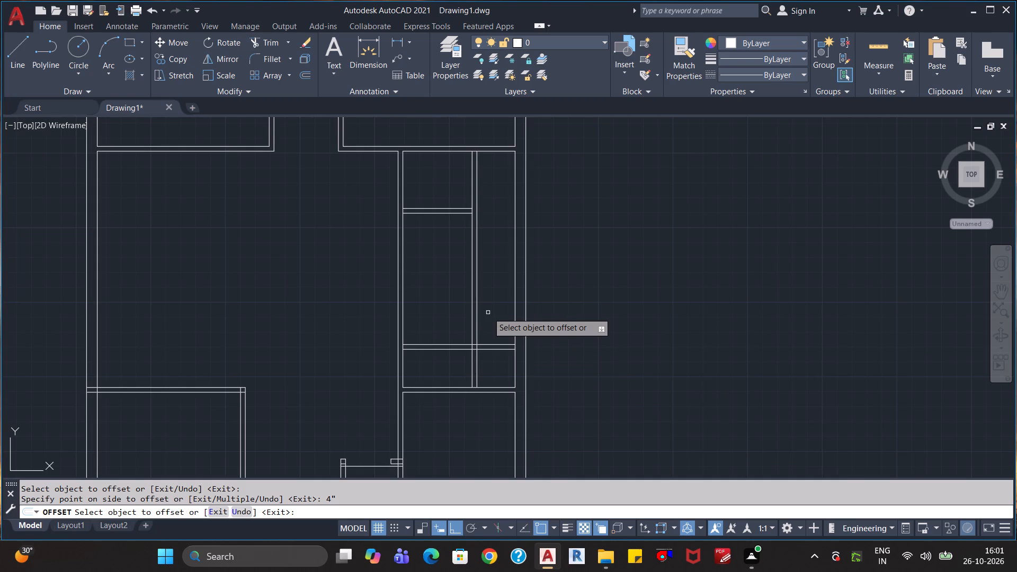
{"action": "key", "text": "Escape"}
{"action": "key", "text": "Escape"}
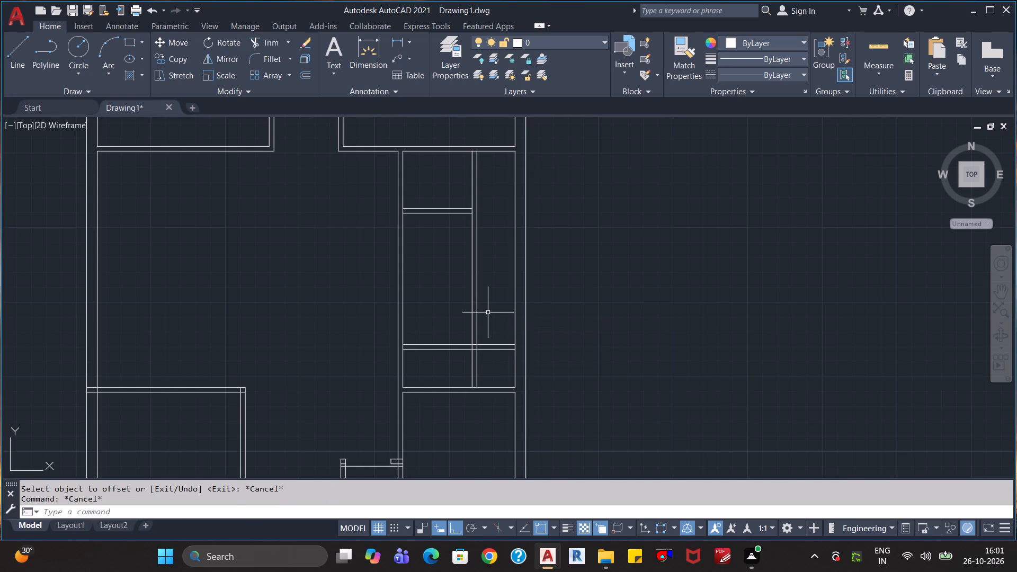
Trim both lines of the vertical partition below the new horizontal partition in the right-side room.
{"action": "key", "text": "e"}
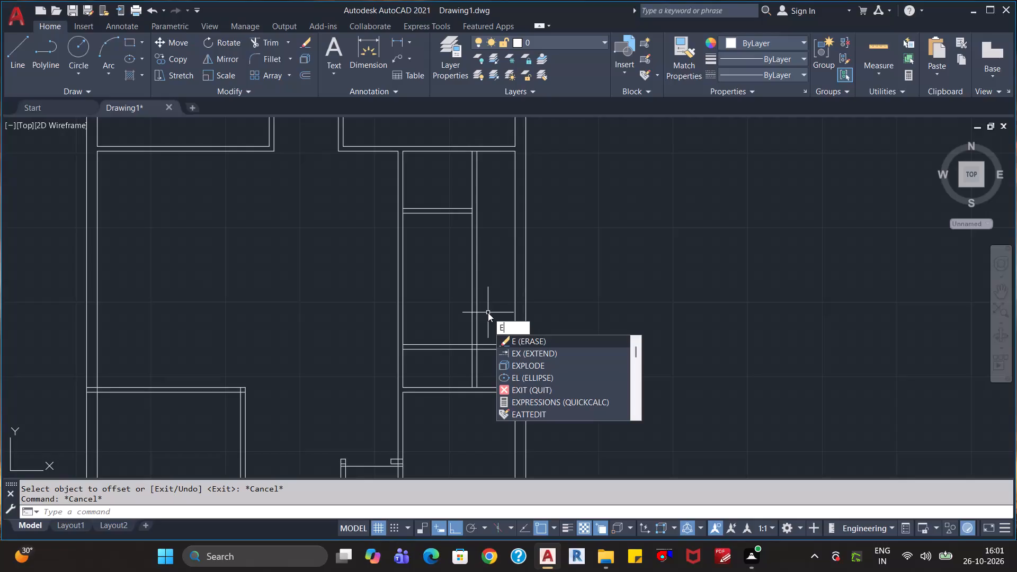
{"action": "key", "text": "Down"}
{"action": "key", "text": "Return"}
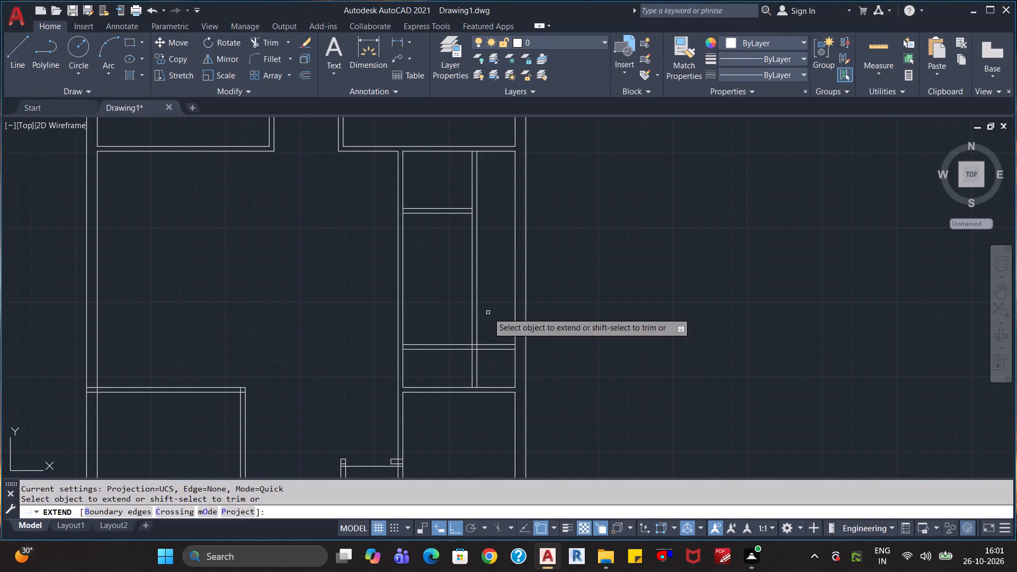
{"action": "left_click", "coordinate": [492, 367], "text": "shift"}
{"action": "left_click", "coordinate": [457, 369], "text": "shift"}
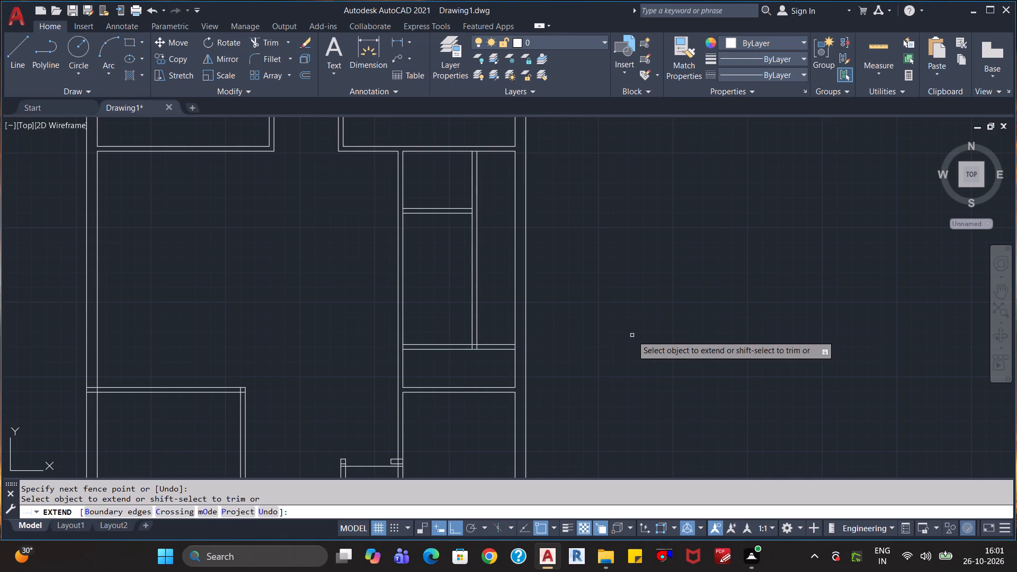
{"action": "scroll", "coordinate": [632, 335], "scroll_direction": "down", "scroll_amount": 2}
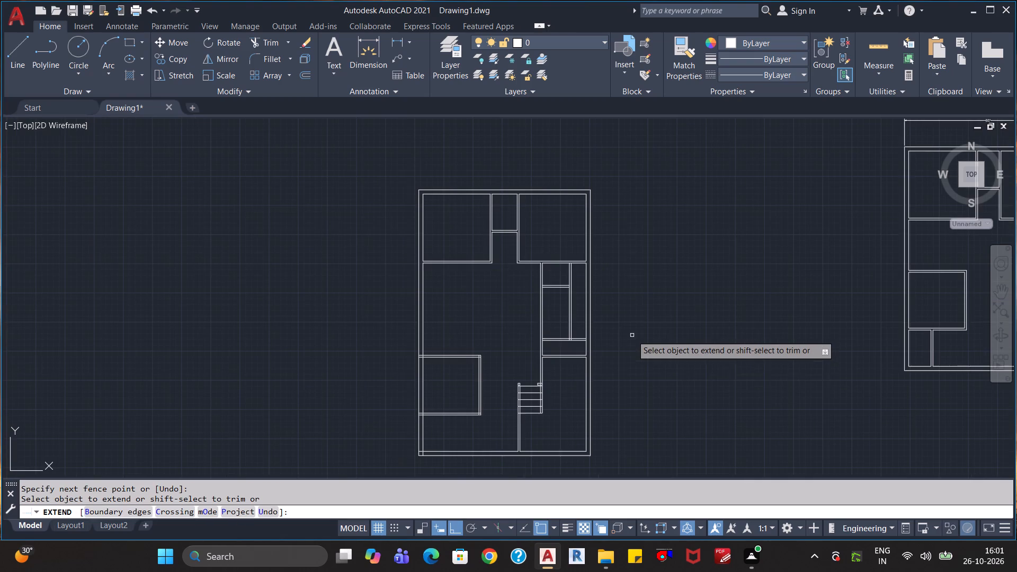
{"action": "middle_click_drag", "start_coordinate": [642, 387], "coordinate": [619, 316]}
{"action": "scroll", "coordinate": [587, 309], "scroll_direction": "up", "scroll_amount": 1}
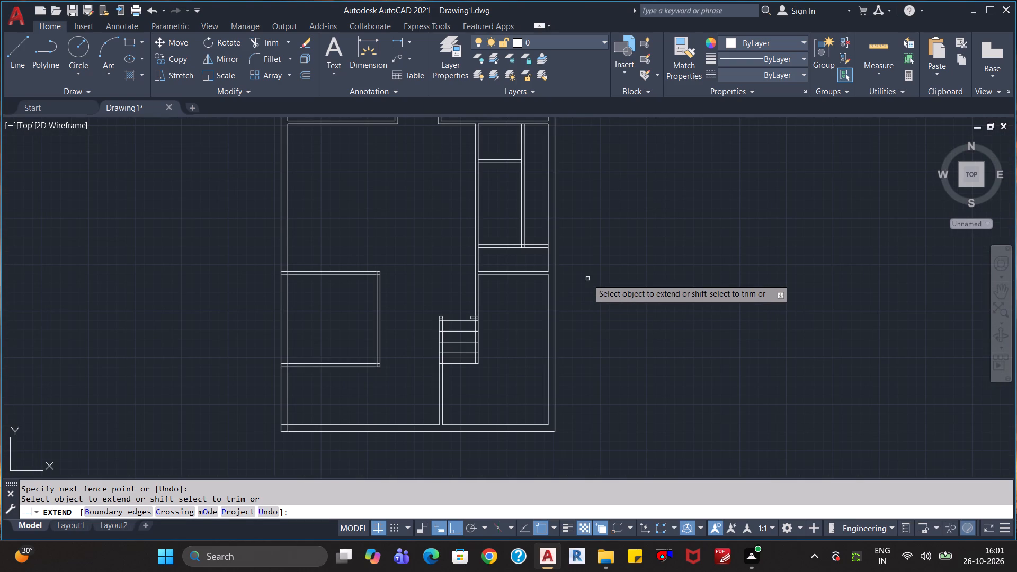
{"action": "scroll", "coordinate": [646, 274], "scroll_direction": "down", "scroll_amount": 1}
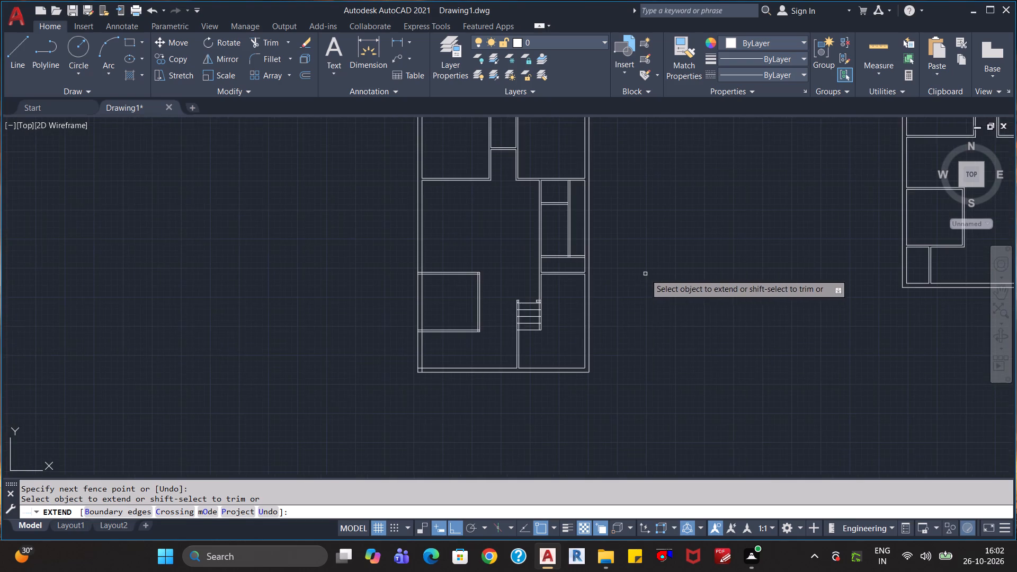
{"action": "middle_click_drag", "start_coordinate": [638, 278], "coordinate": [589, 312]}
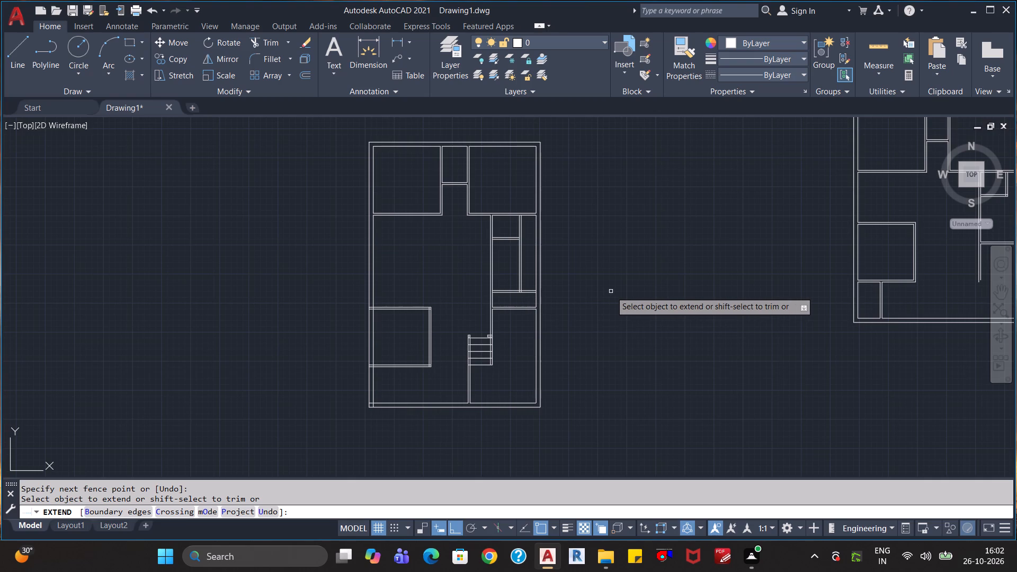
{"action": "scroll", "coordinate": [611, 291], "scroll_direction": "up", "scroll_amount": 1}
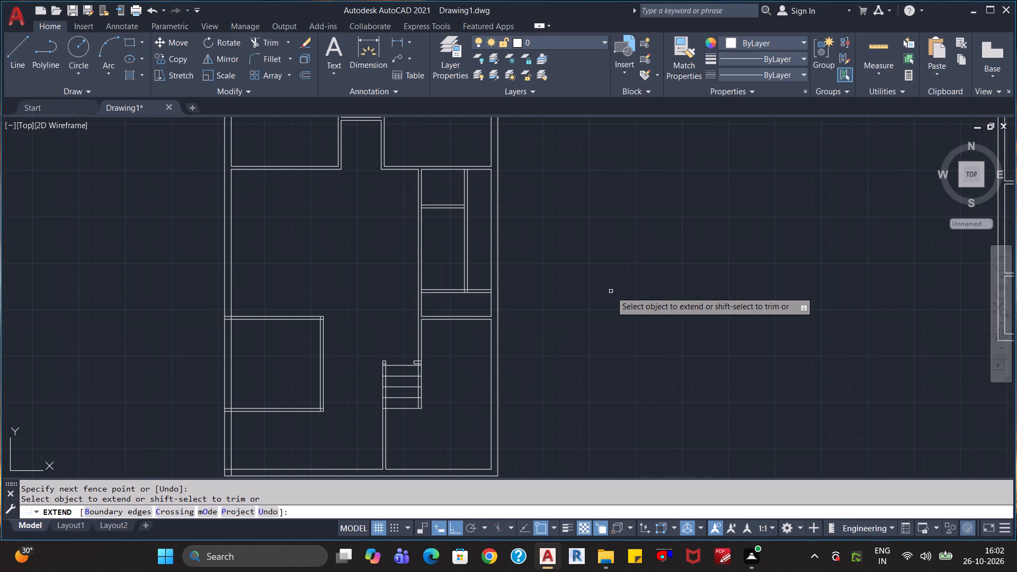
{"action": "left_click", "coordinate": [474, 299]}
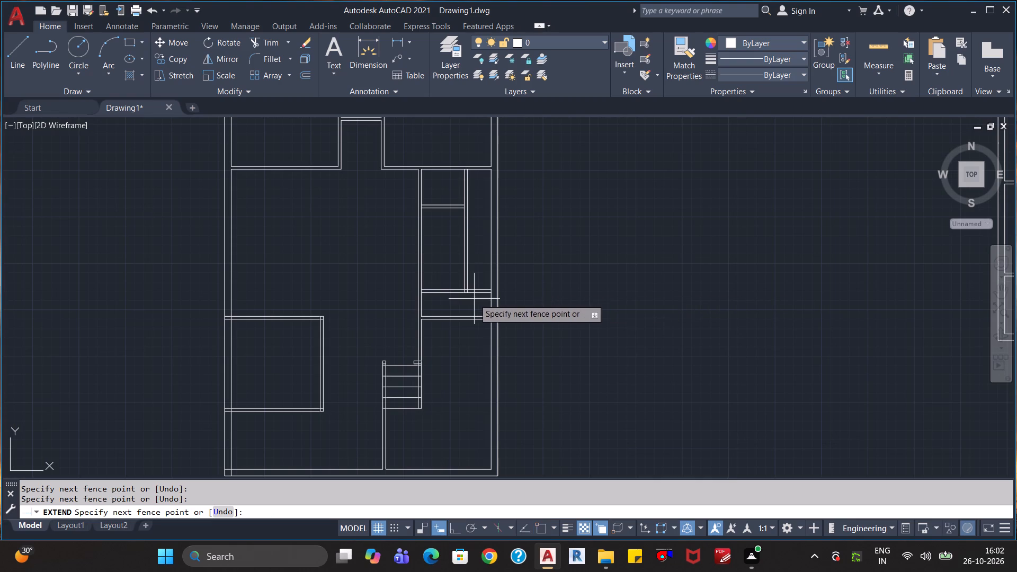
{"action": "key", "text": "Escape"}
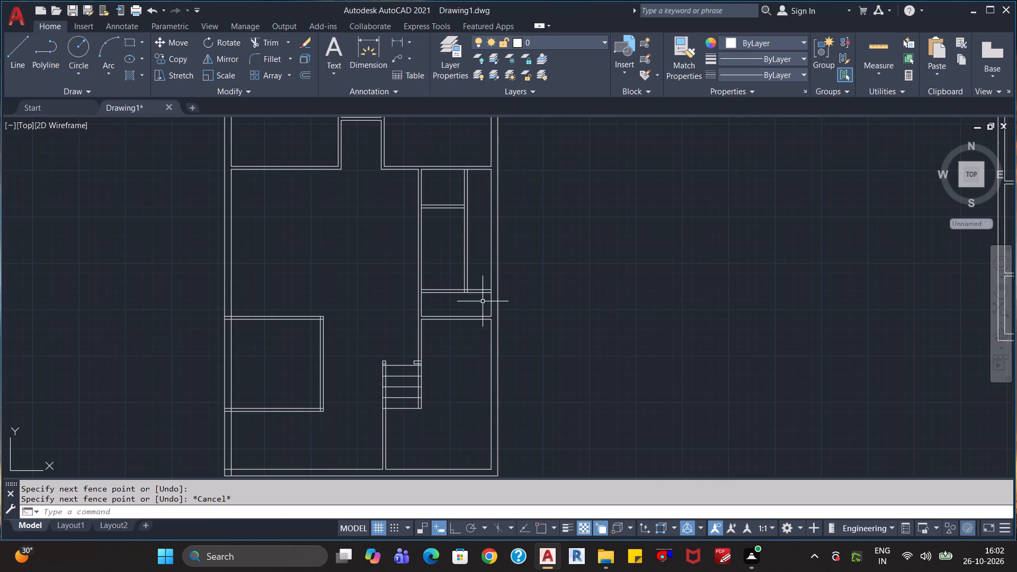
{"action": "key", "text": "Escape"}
Trim both lines of the new horizontal partition between the vertical partition and the right outer wall.
{"action": "type", "text": "tr"}
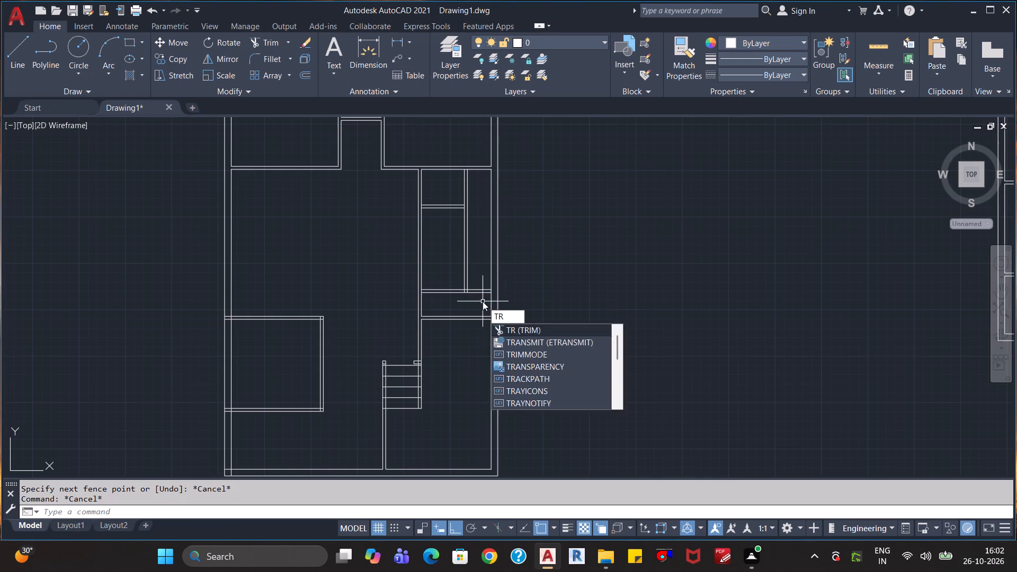
{"action": "key", "text": "Return"}
{"action": "left_click", "coordinate": [483, 301]}
{"action": "left_click", "coordinate": [479, 281]}
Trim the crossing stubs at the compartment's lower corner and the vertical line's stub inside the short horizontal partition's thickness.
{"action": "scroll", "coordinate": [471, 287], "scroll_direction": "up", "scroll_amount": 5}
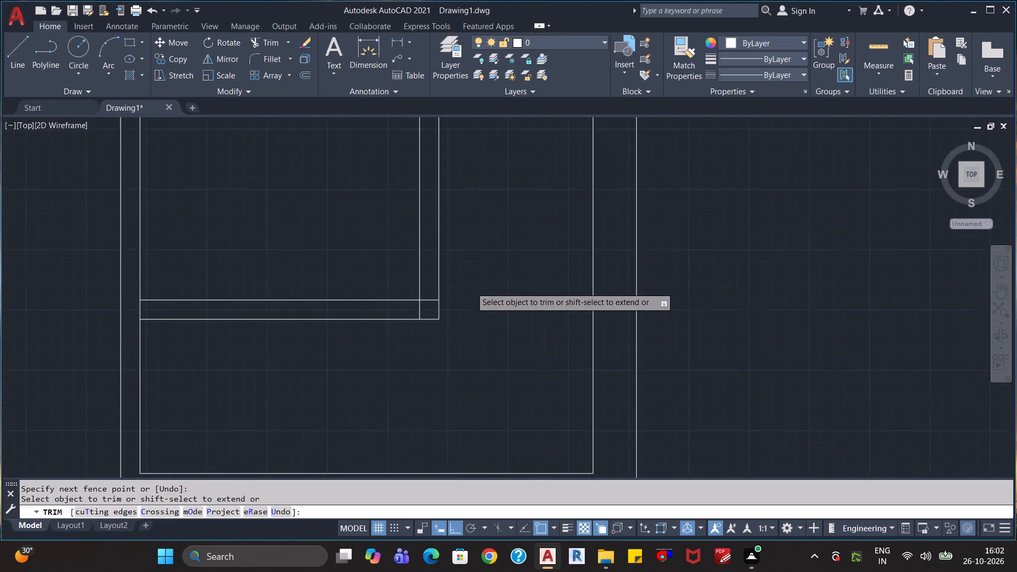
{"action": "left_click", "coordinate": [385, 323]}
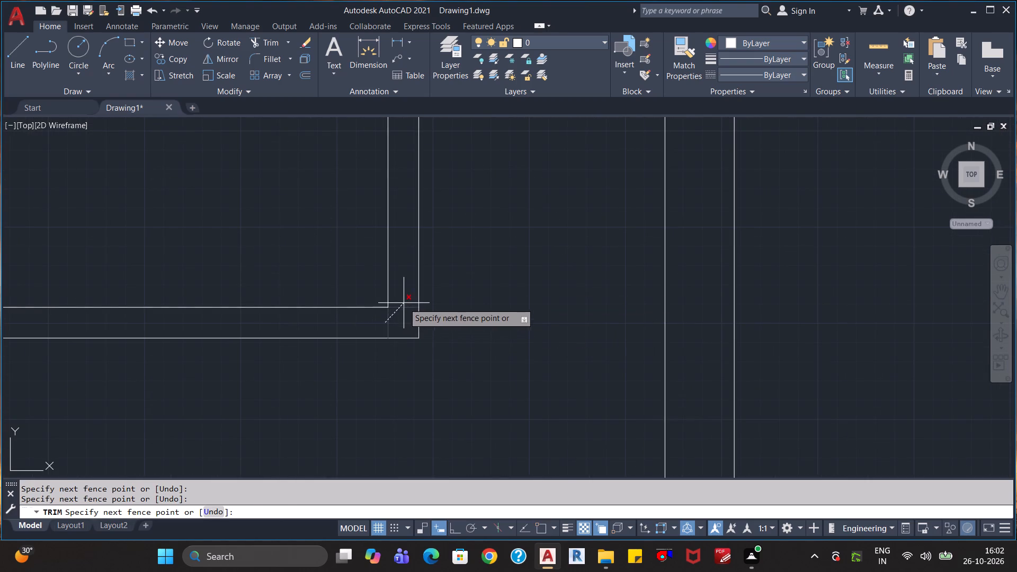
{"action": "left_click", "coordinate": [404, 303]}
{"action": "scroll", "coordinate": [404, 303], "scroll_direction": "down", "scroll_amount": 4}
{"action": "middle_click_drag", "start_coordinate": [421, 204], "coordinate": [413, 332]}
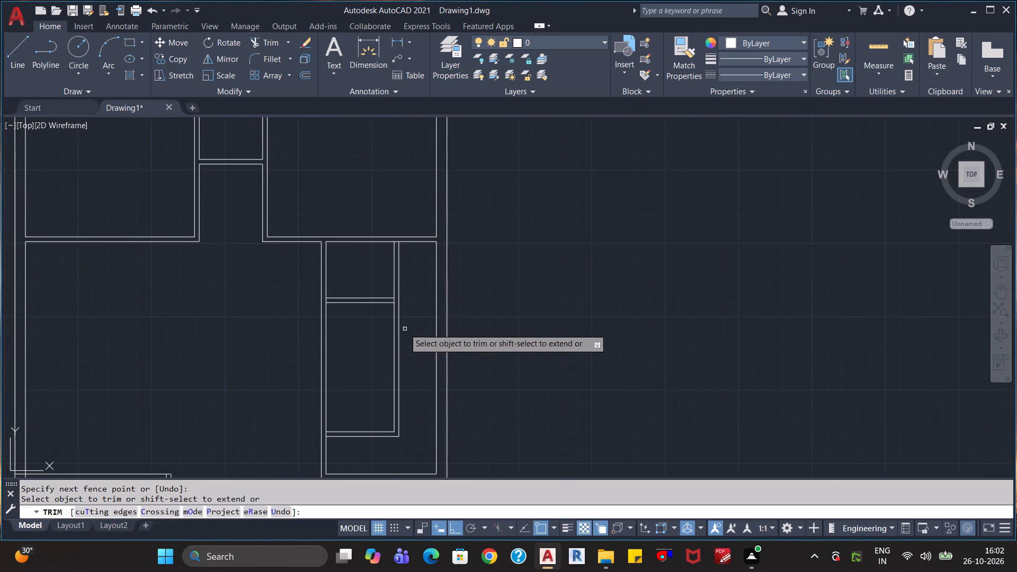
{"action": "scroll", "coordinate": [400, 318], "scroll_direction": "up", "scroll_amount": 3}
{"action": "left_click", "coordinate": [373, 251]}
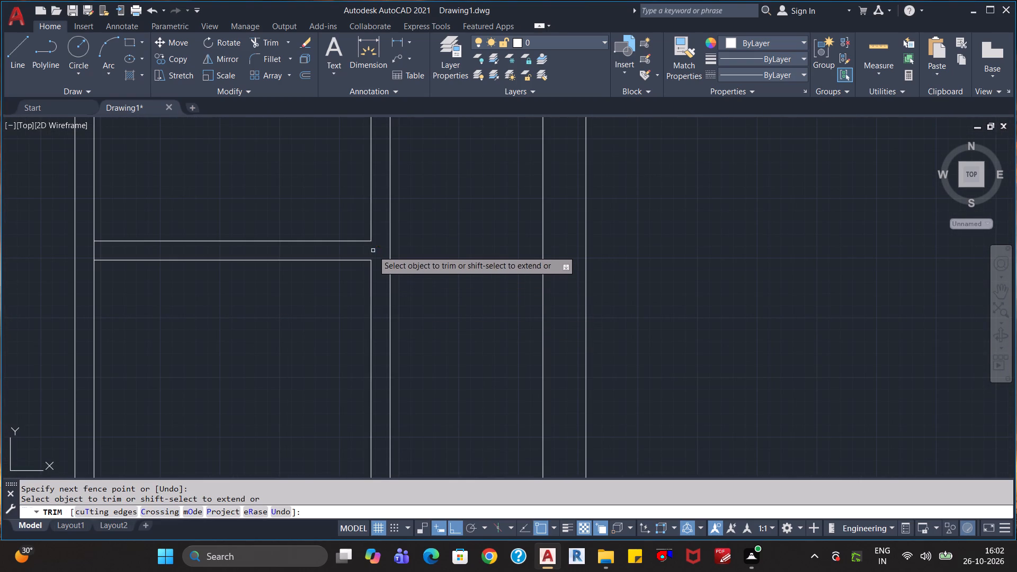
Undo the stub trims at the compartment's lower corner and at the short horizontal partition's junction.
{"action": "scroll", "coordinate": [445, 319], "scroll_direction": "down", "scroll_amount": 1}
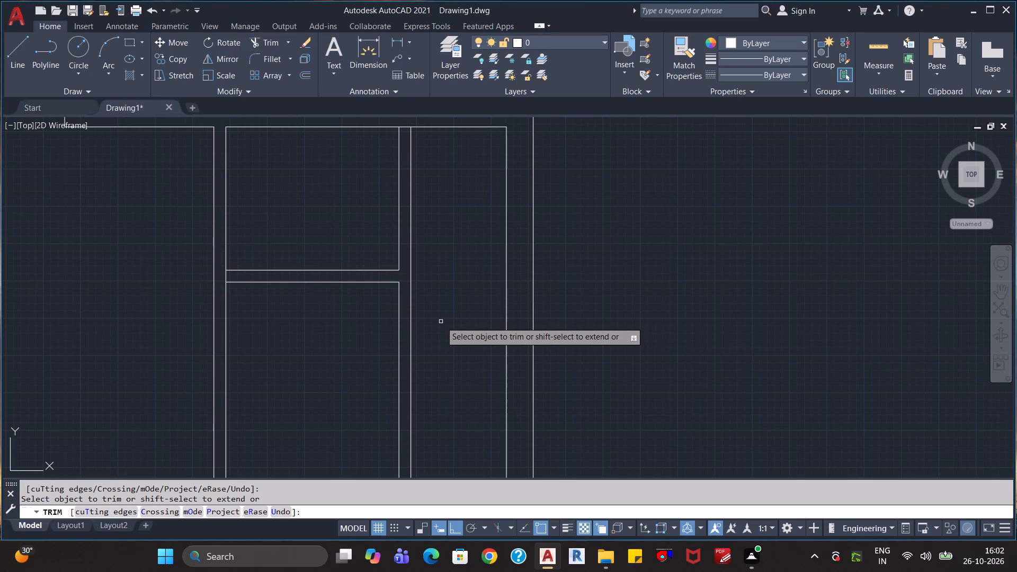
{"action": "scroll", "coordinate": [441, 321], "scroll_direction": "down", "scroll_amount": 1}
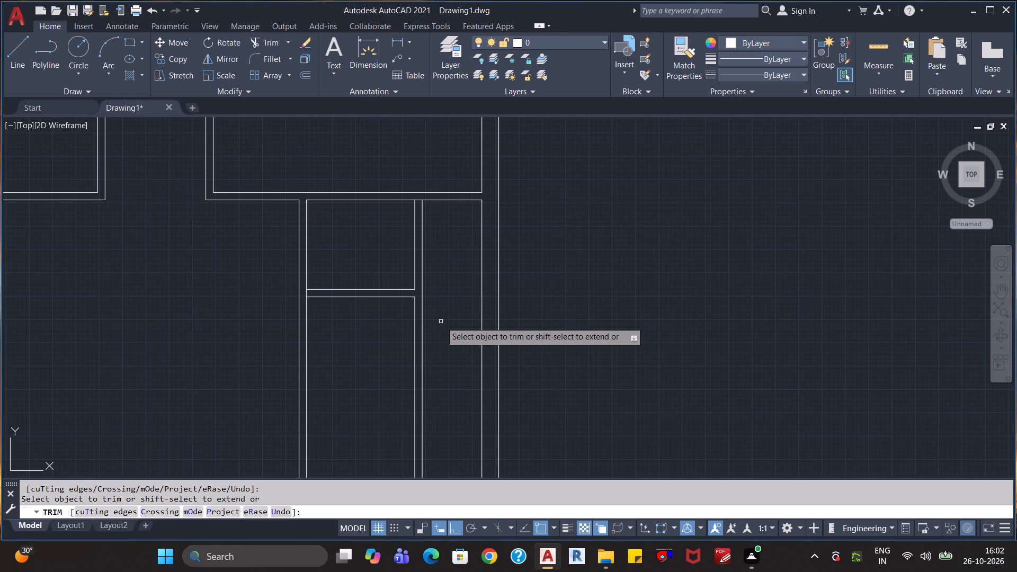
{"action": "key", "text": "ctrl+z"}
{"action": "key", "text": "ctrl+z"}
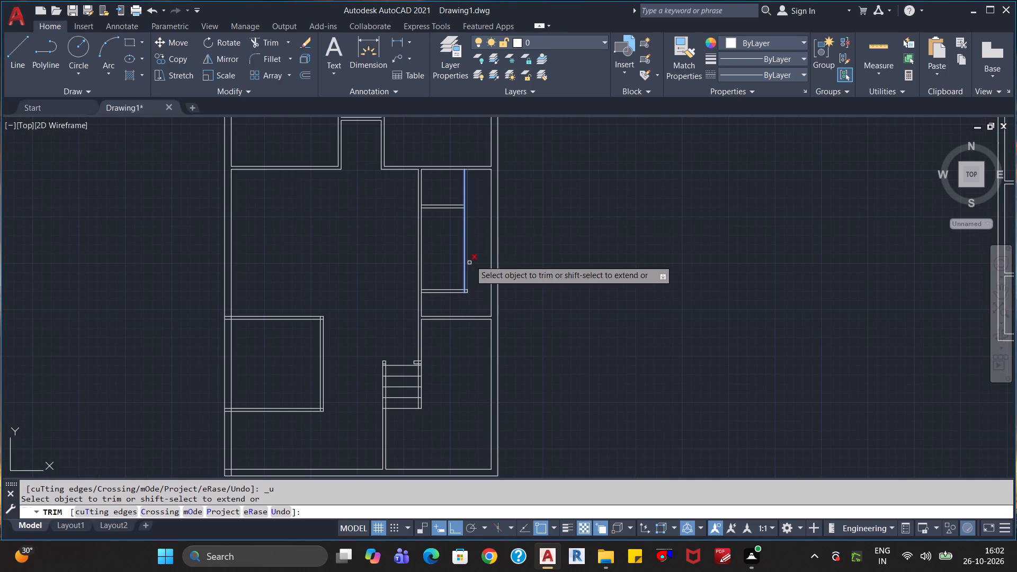
Trim the crossing line stubs at the lower corner of the right-side compartment.
{"action": "scroll", "coordinate": [477, 230], "scroll_direction": "up", "scroll_amount": 1}
{"action": "scroll", "coordinate": [466, 299], "scroll_direction": "up", "scroll_amount": 1}
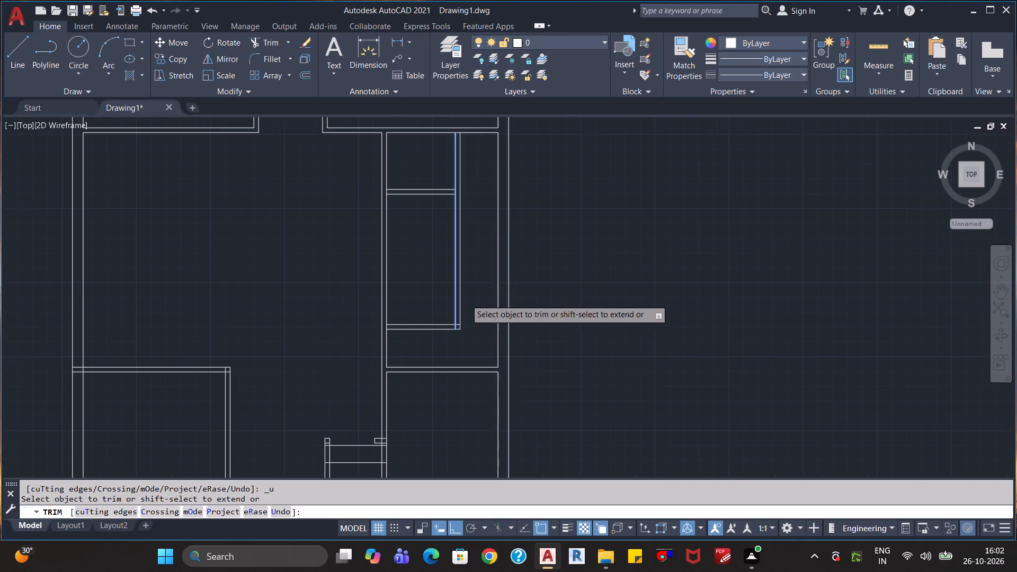
{"action": "scroll", "coordinate": [466, 299], "scroll_direction": "up", "scroll_amount": 2}
{"action": "left_click", "coordinate": [401, 413]}
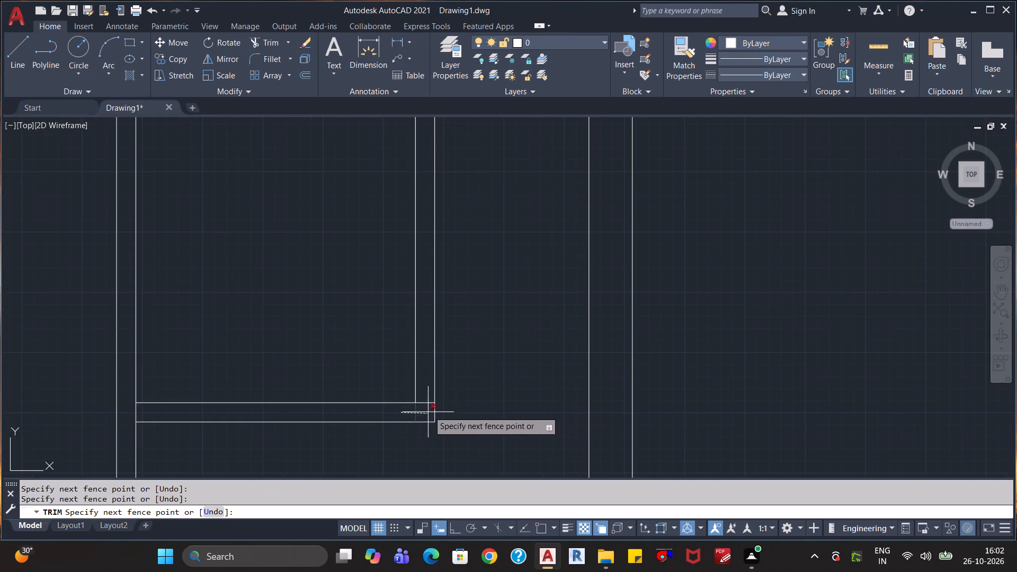
{"action": "left_click", "coordinate": [427, 400]}
{"action": "scroll", "coordinate": [427, 403], "scroll_direction": "down", "scroll_amount": 3}
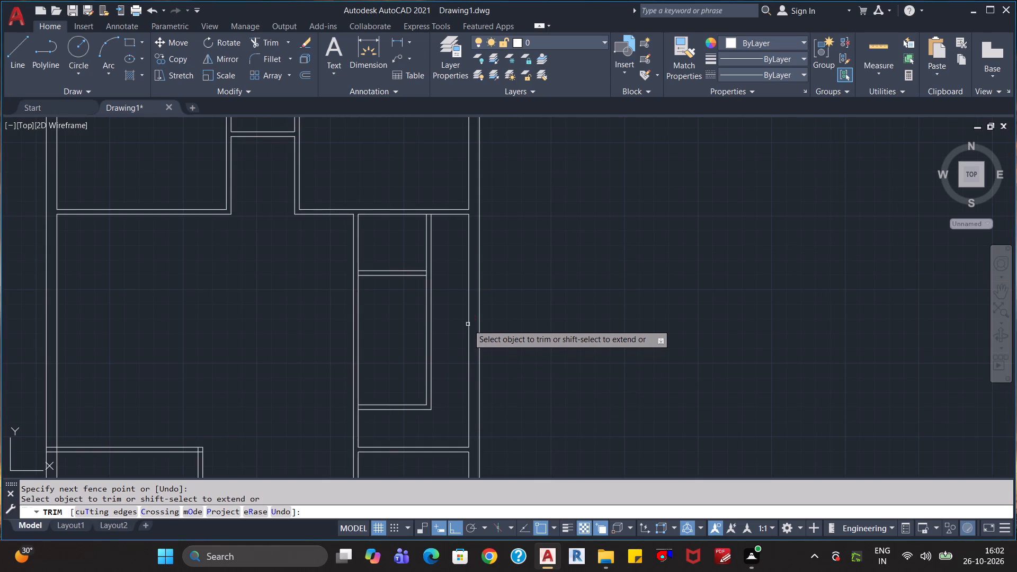
{"action": "key", "text": "Escape"}
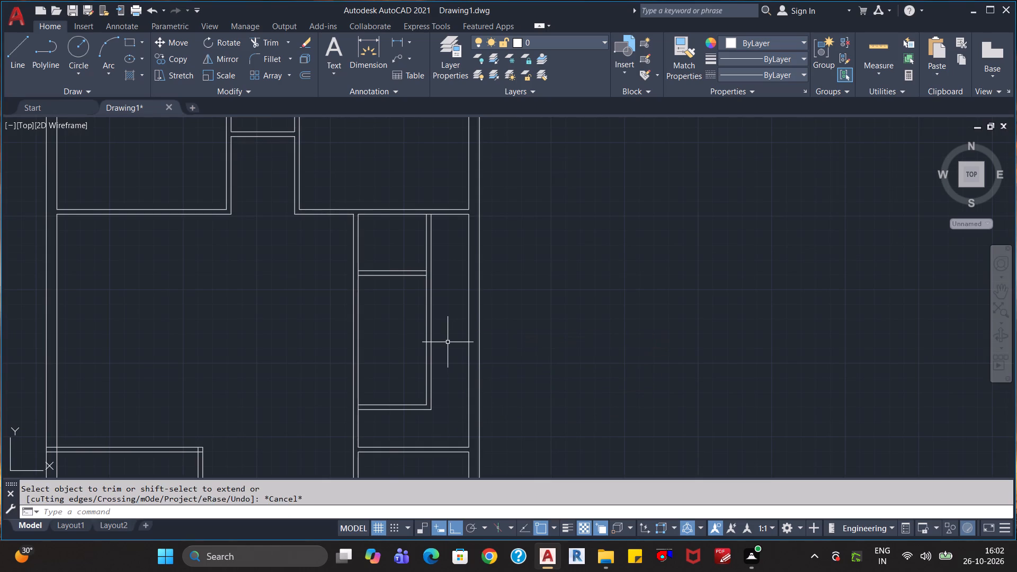
{"action": "key", "text": "Escape"}
Offset the inner line of the upper-left room's right wall 3' into the room, and offset that new line another 4".
{"action": "scroll", "coordinate": [448, 342], "scroll_direction": "down", "scroll_amount": 1}
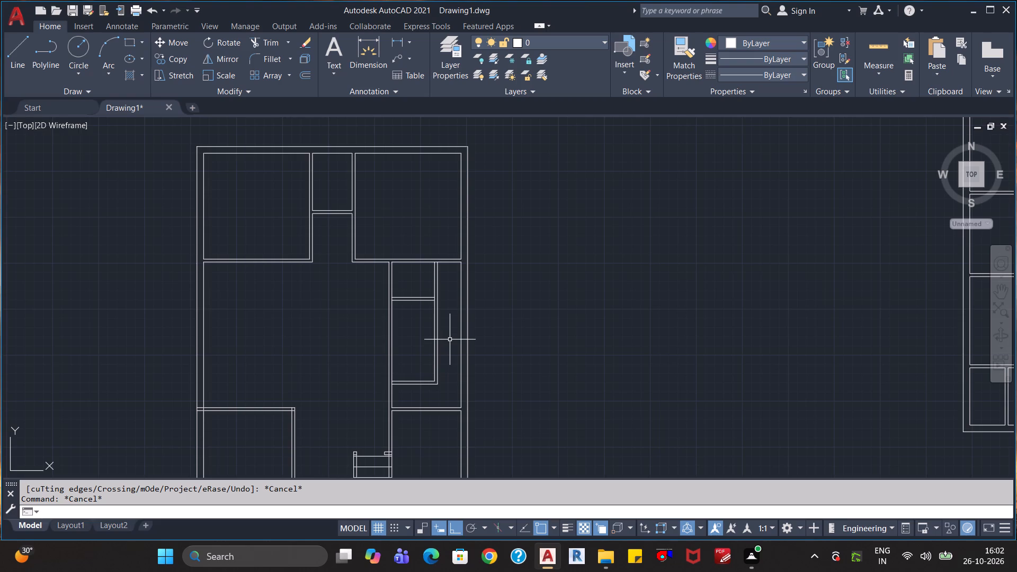
{"action": "scroll", "coordinate": [340, 365], "scroll_direction": "down", "scroll_amount": 2}
{"action": "middle_click_drag", "start_coordinate": [353, 376], "coordinate": [350, 364]}
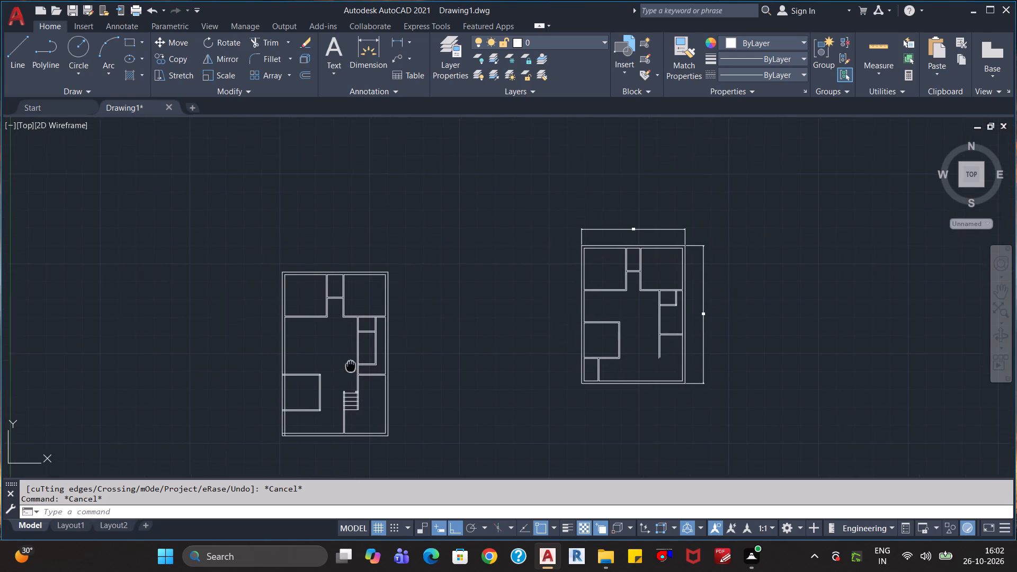
{"action": "middle_click_drag", "start_coordinate": [350, 364], "coordinate": [346, 352]}
{"action": "scroll", "coordinate": [379, 376], "scroll_direction": "up", "scroll_amount": 2}
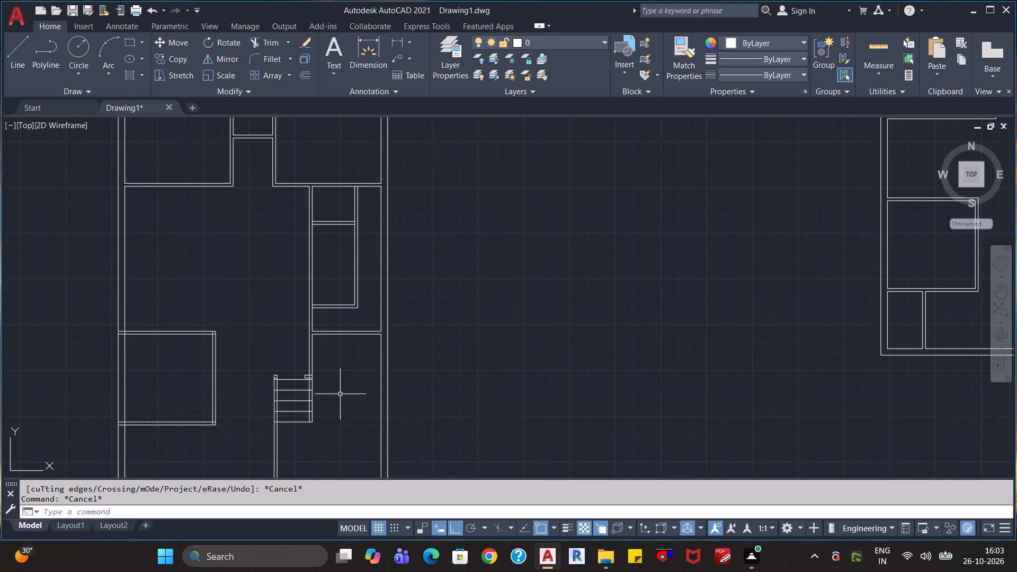
{"action": "scroll", "coordinate": [340, 394], "scroll_direction": "down", "scroll_amount": 1}
{"action": "scroll", "coordinate": [275, 275], "scroll_direction": "up", "scroll_amount": 3}
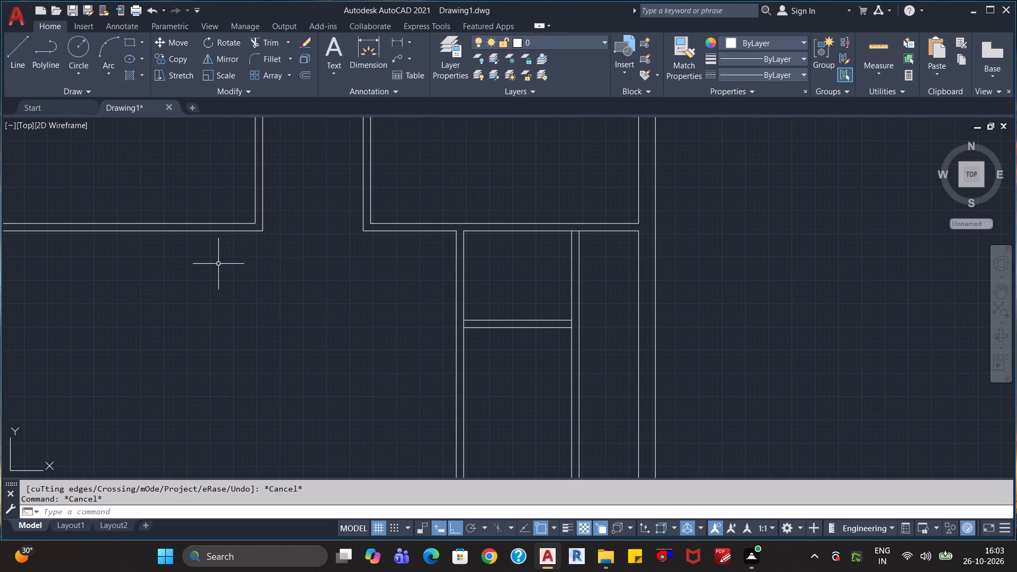
{"action": "key", "text": "o"}
{"action": "key", "text": "Return"}
{"action": "type", "text": "3'"}
{"action": "key", "text": "Return"}
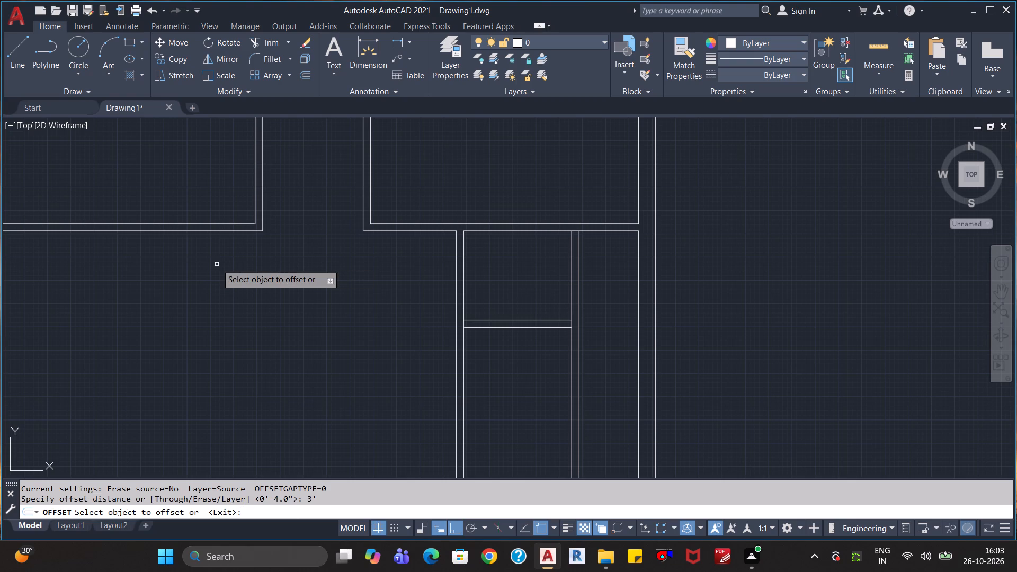
{"action": "left_click", "coordinate": [256, 198]}
{"action": "left_click", "coordinate": [202, 201]}
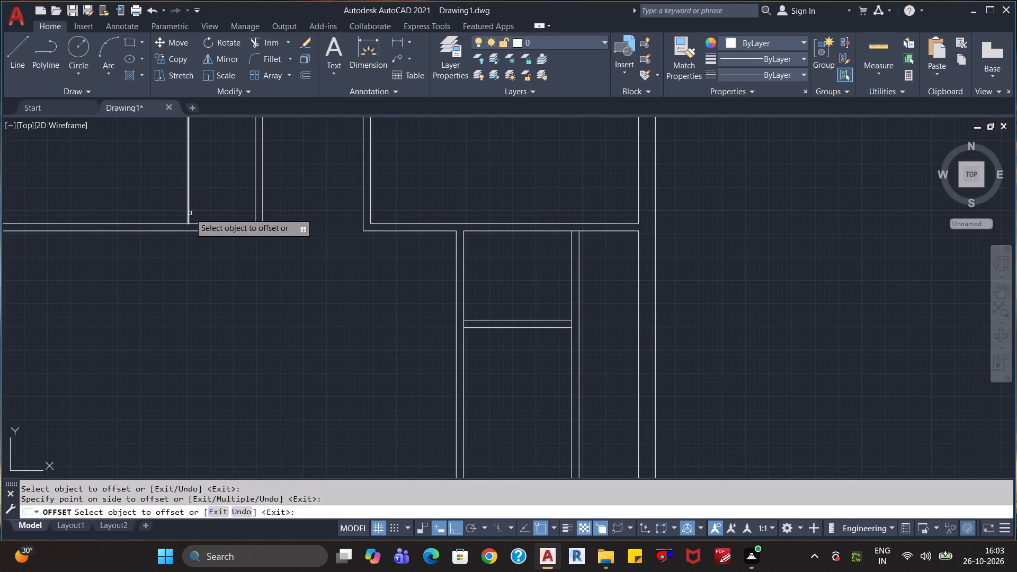
{"action": "left_click", "coordinate": [189, 213]}
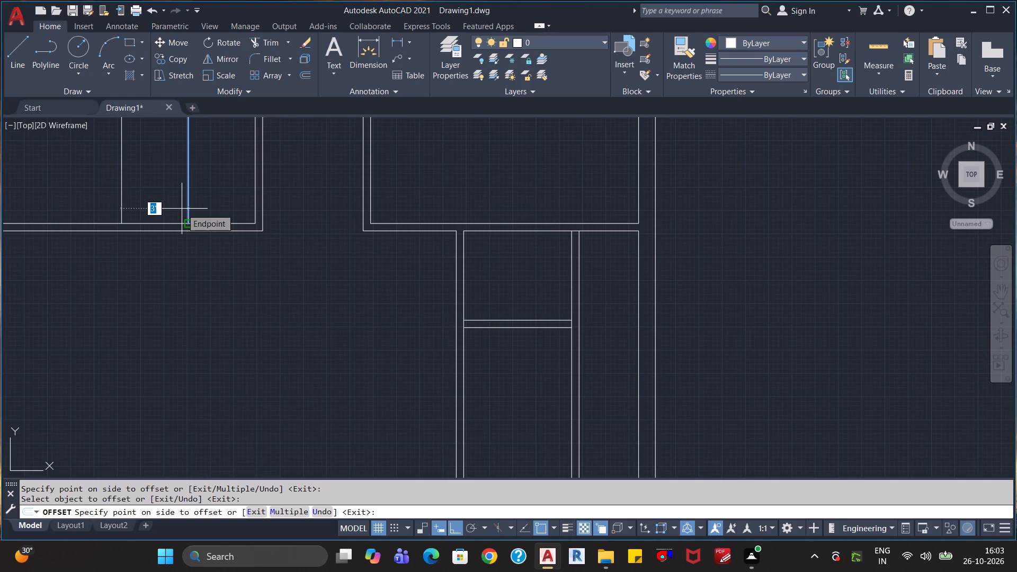
{"action": "type", "text": "4\""}
{"action": "key", "text": "Return"}
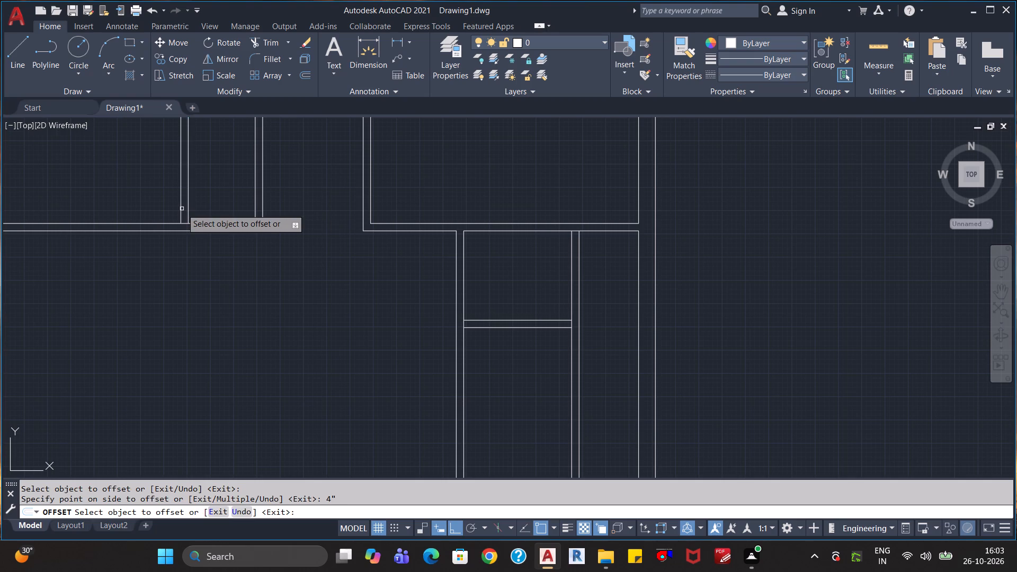
{"action": "left_click", "coordinate": [182, 209]}
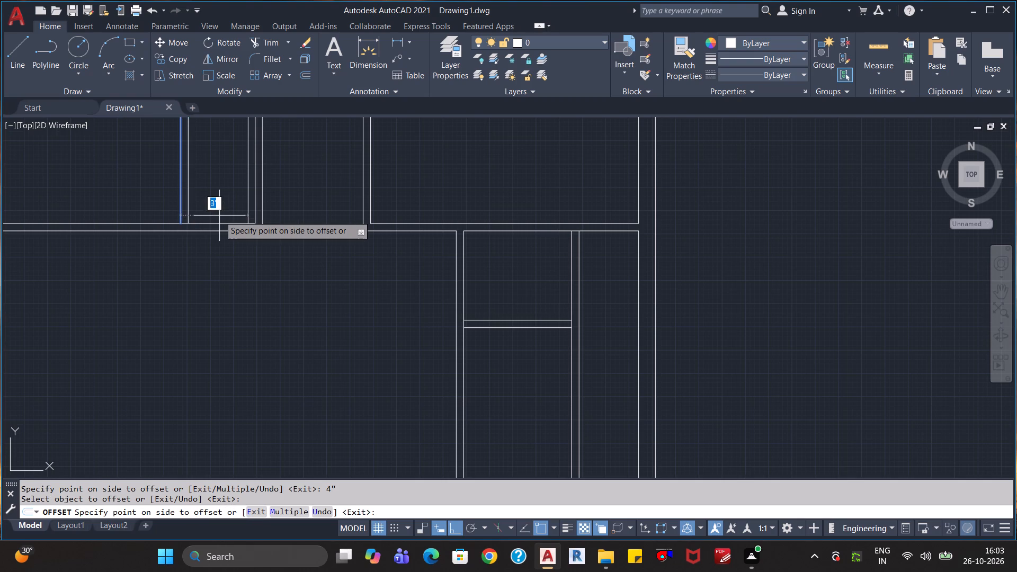
{"action": "key", "text": "Escape"}
Extend both new vertical partition lines down to the outer line of the upper-left room's lower wall.
{"action": "type", "text": "ex"}
{"action": "key", "text": "Return"}
{"action": "left_click", "coordinate": [213, 207]}
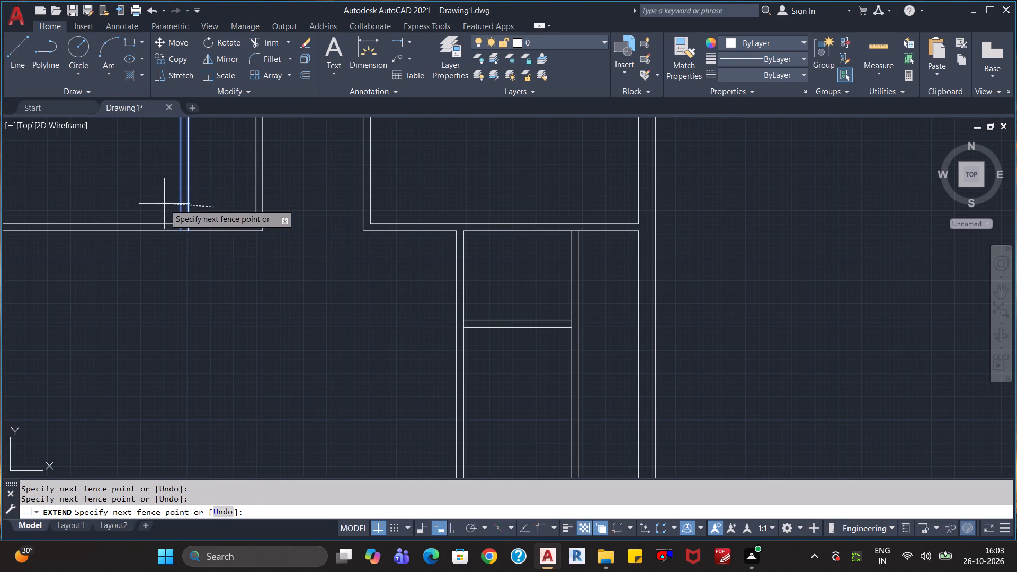
{"action": "left_click", "coordinate": [164, 204]}
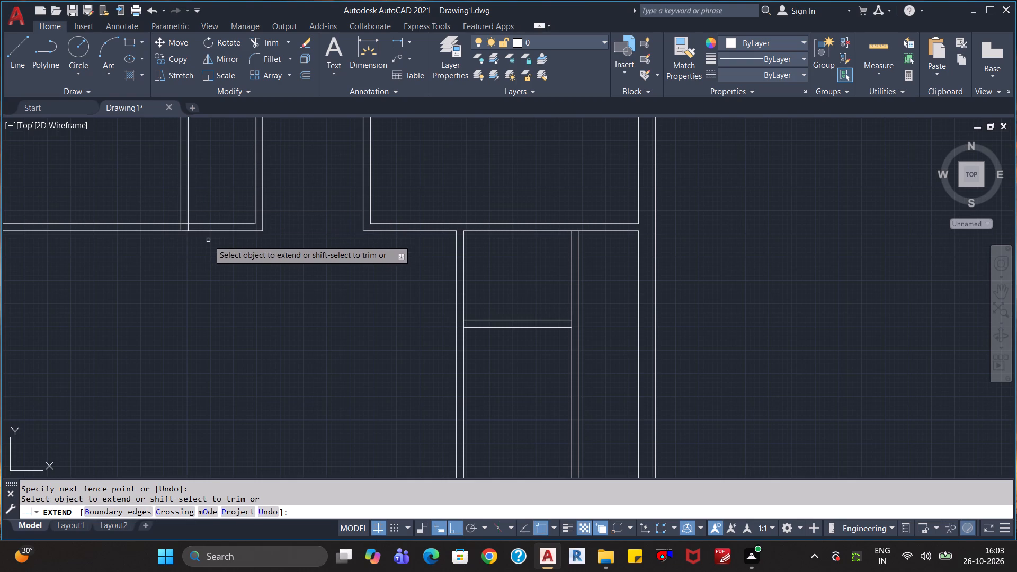
{"action": "key", "text": "Escape"}
{"action": "key", "text": "Escape"}
Offset the upper-left room's lower wall inner line 6" up into the room, and offset that new line another 4" up.
{"action": "key", "text": "o"}
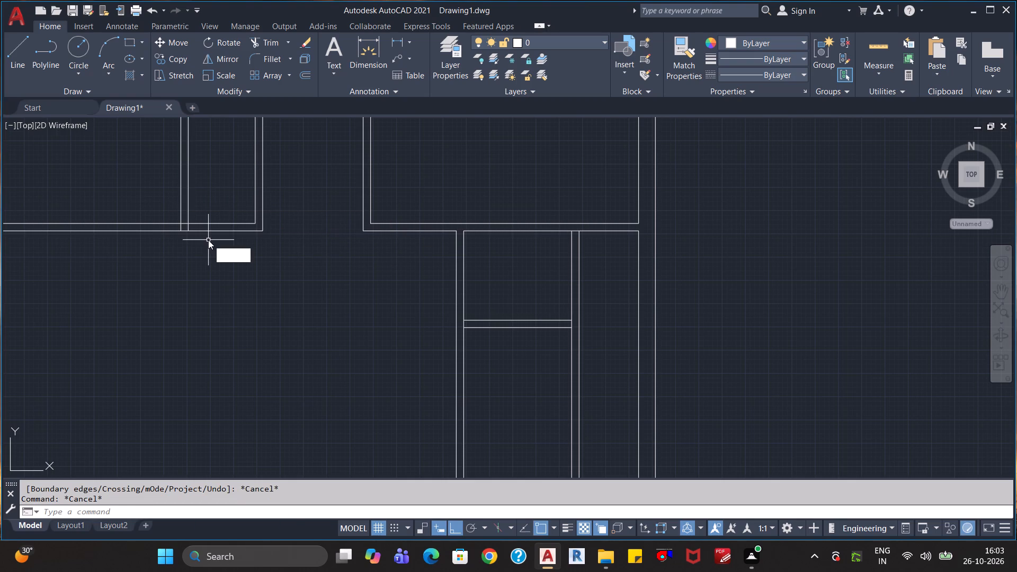
{"action": "key", "text": "Return"}
{"action": "key", "text": "6"}
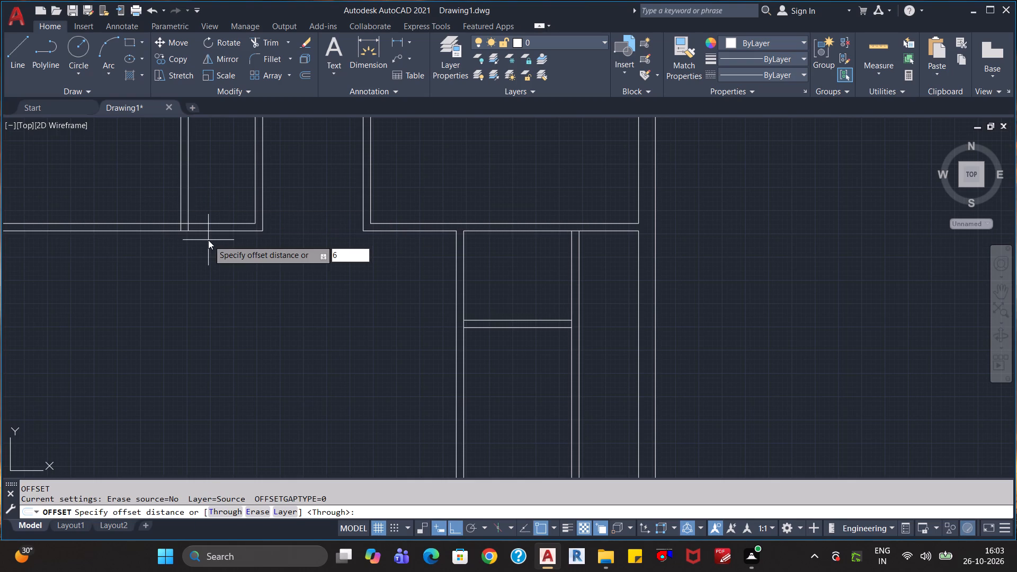
{"action": "key", "text": "shift+quotedbl"}
{"action": "key", "text": "Return"}
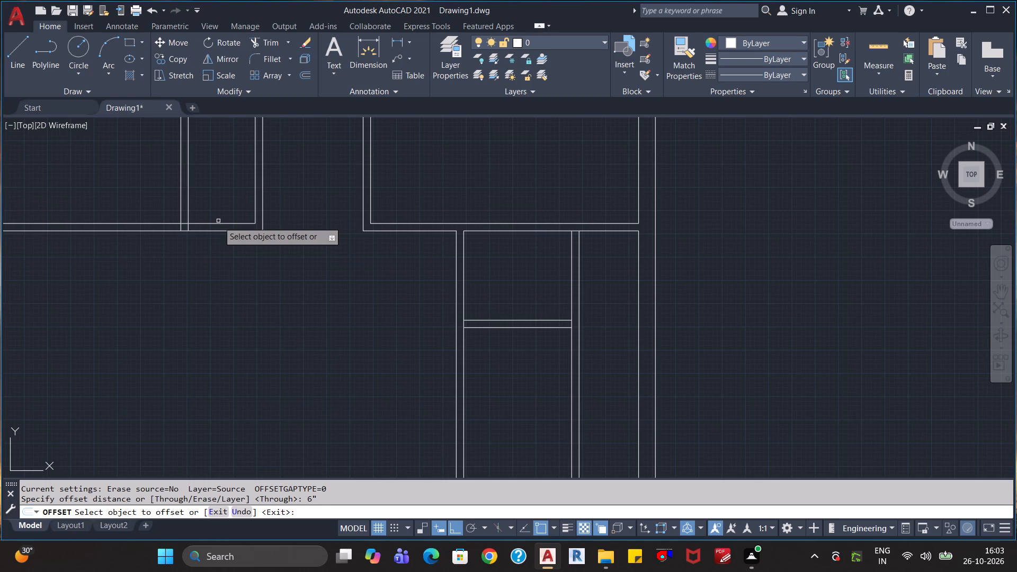
{"action": "left_click", "coordinate": [220, 222]}
{"action": "left_click", "coordinate": [224, 203]}
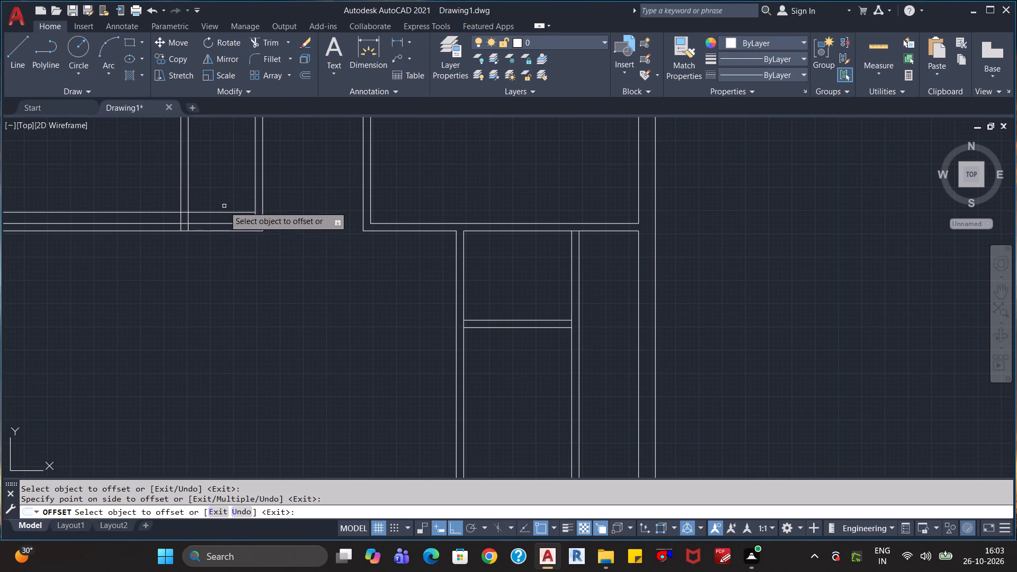
{"action": "left_click", "coordinate": [220, 212]}
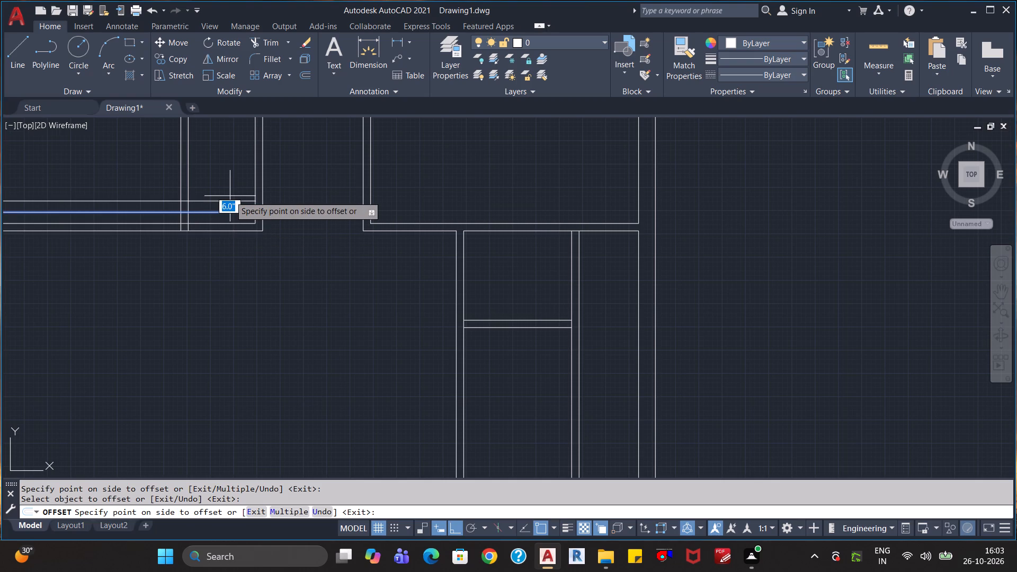
{"action": "type", "text": "4\""}
{"action": "key", "text": "Return"}
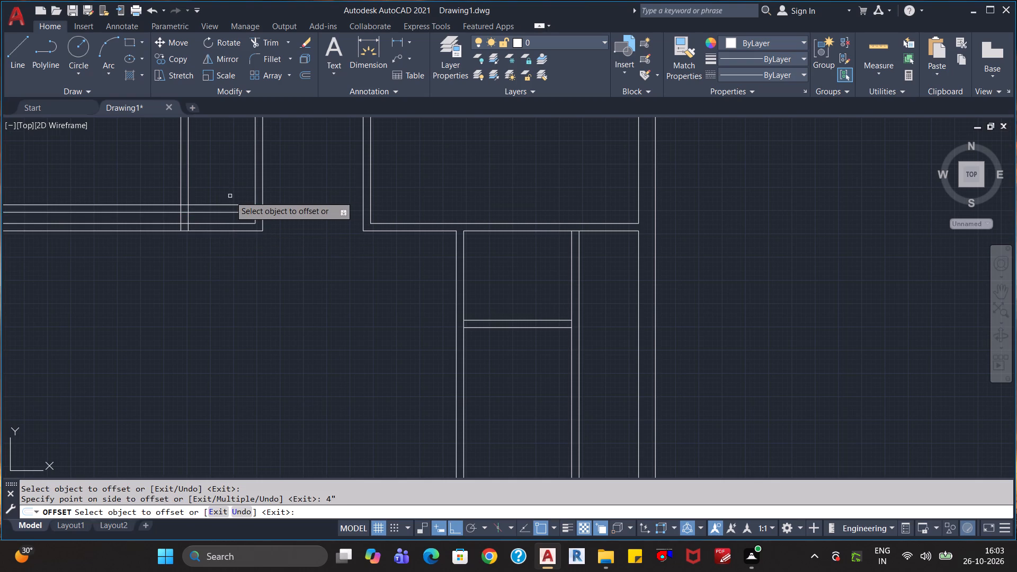
{"action": "key", "text": "Escape"}
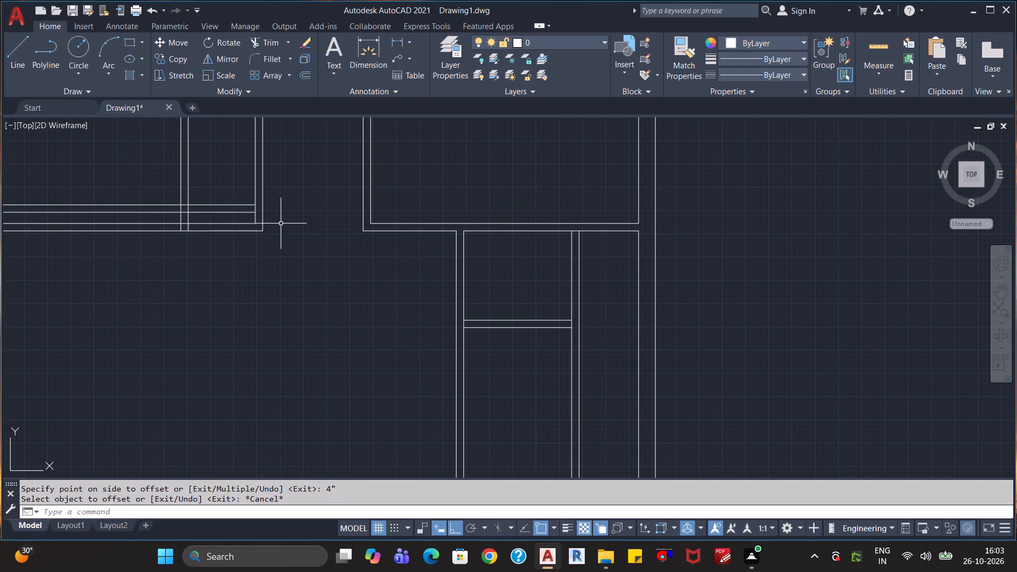
{"action": "key", "text": "Escape"}
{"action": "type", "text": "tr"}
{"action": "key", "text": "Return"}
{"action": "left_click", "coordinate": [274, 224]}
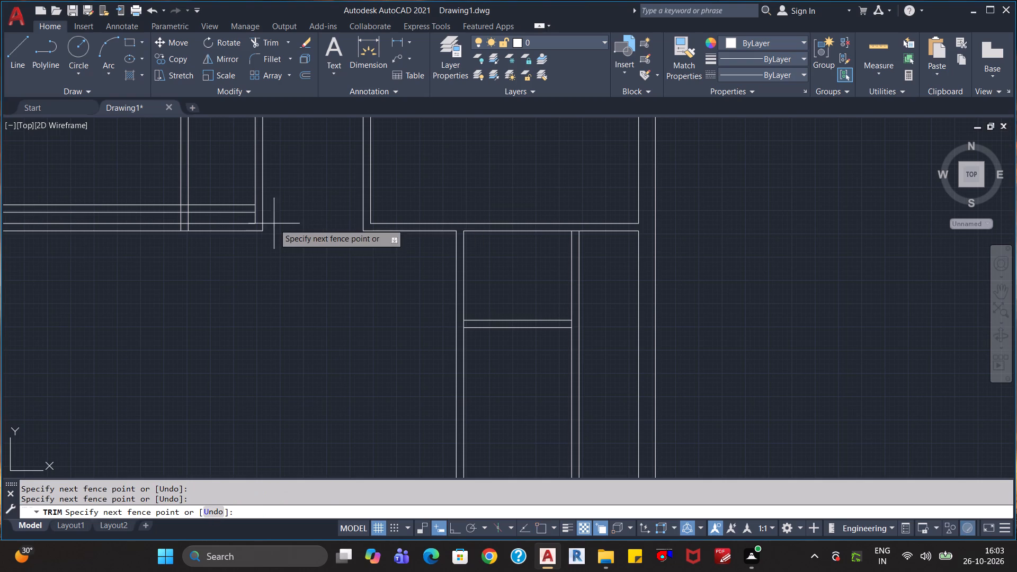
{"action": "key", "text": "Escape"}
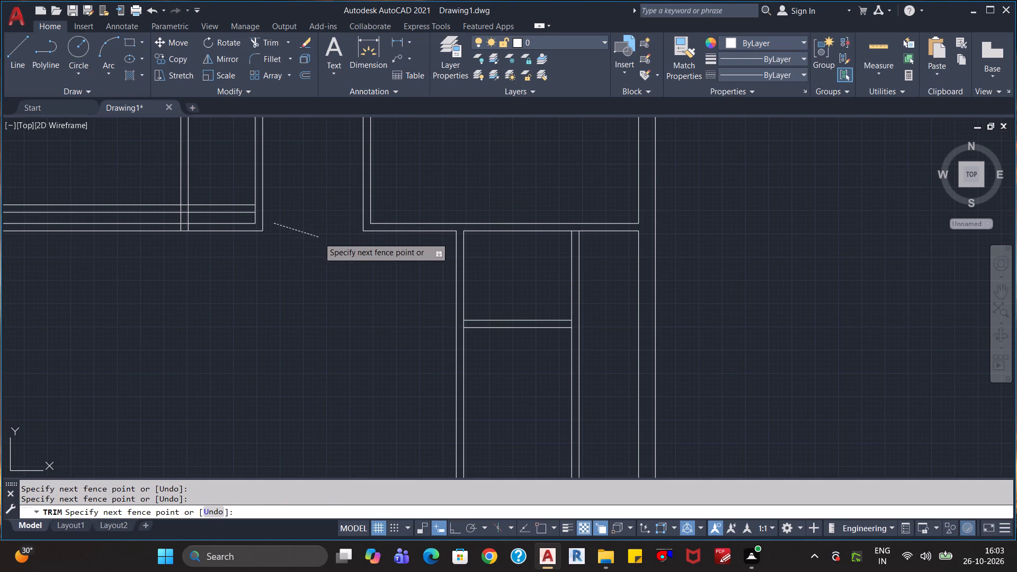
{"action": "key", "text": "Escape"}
Extend both new horizontal lines to the outer line of the upper-left room's right wall.
{"action": "type", "text": "ex"}
{"action": "key", "text": "Return"}
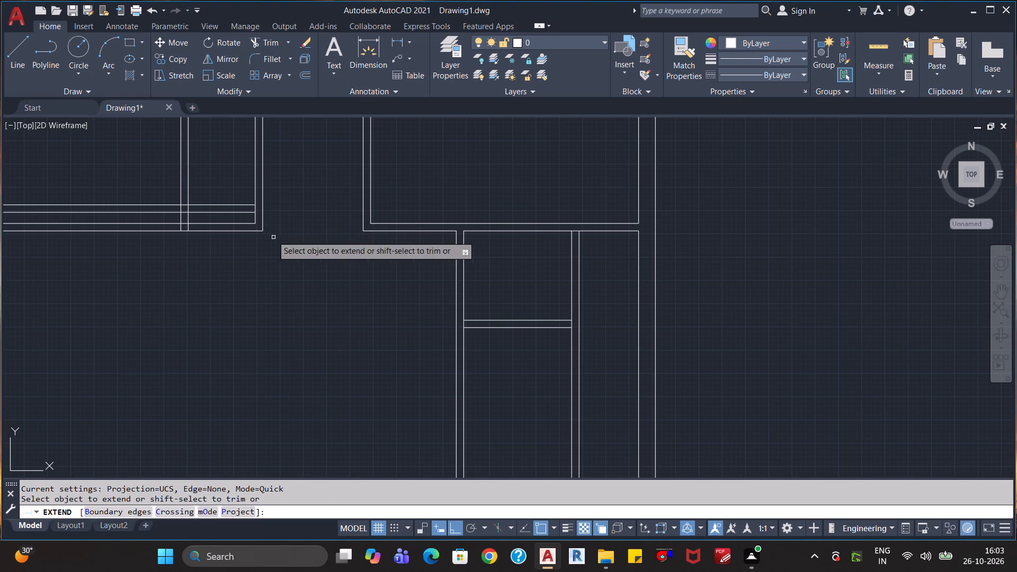
{"action": "left_click", "coordinate": [247, 210]}
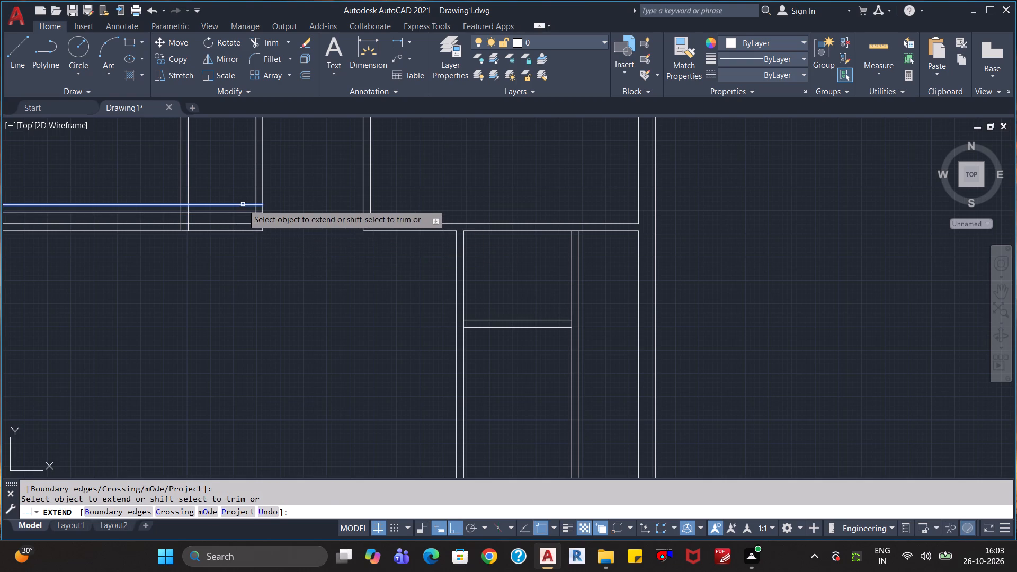
{"action": "left_click", "coordinate": [243, 204]}
{"action": "key", "text": "Escape"}
{"action": "key", "text": "Escape"}
Trim the upper-left room's right wall below the new horizontal lines and its old lower wall right of the new vertical partition.
{"action": "type", "text": "tr"}
{"action": "key", "text": "Return"}
{"action": "left_click", "coordinate": [269, 220]}
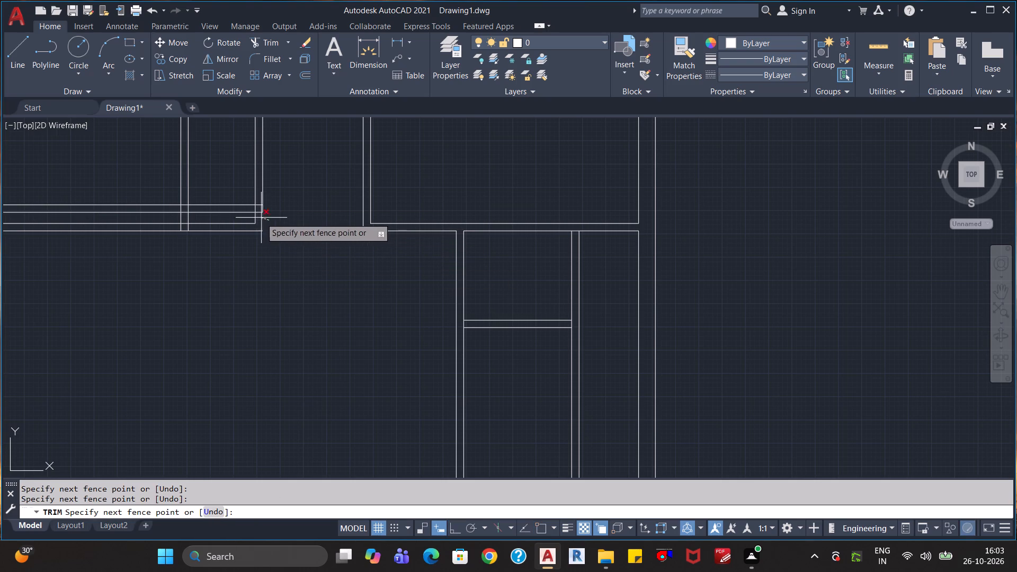
{"action": "double_click", "coordinate": [242, 219]}
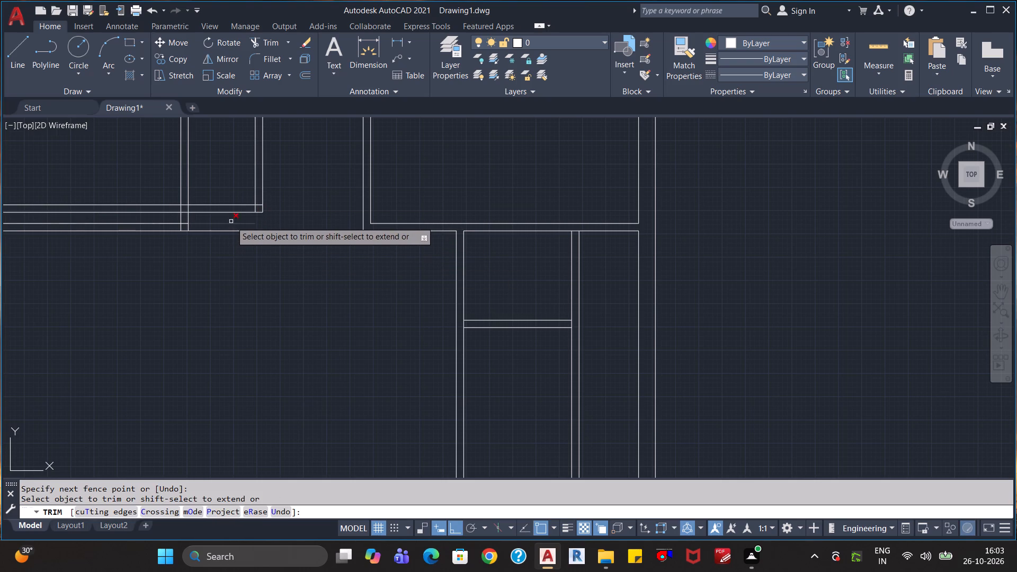
{"action": "left_click", "coordinate": [231, 220]}
{"action": "left_click_drag", "start_coordinate": [221, 236], "coordinate": [221, 242]}
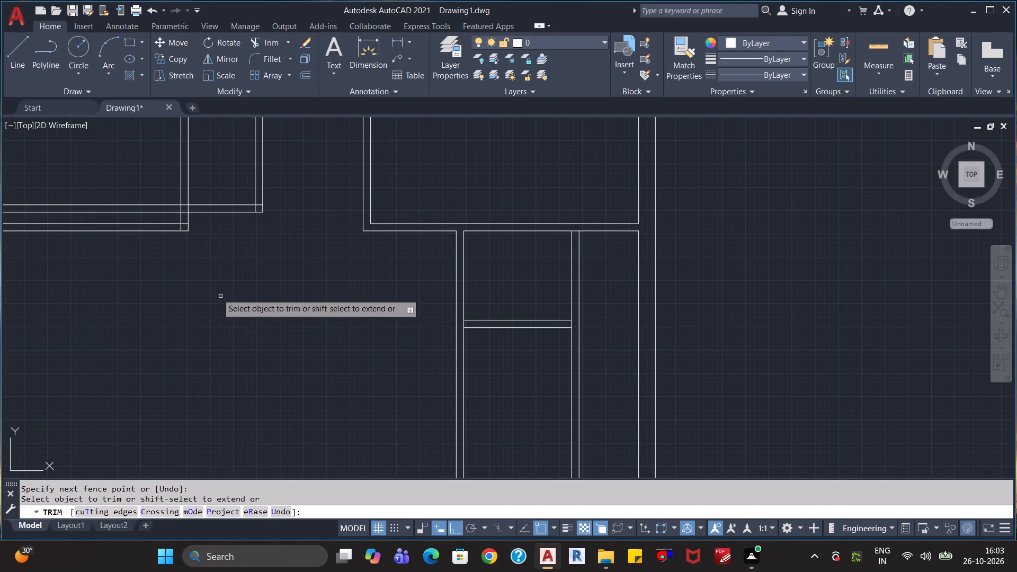
Trim both new horizontal lines on the left side of the new vertical partition.
{"action": "middle_click_drag", "start_coordinate": [206, 245], "coordinate": [240, 334]}
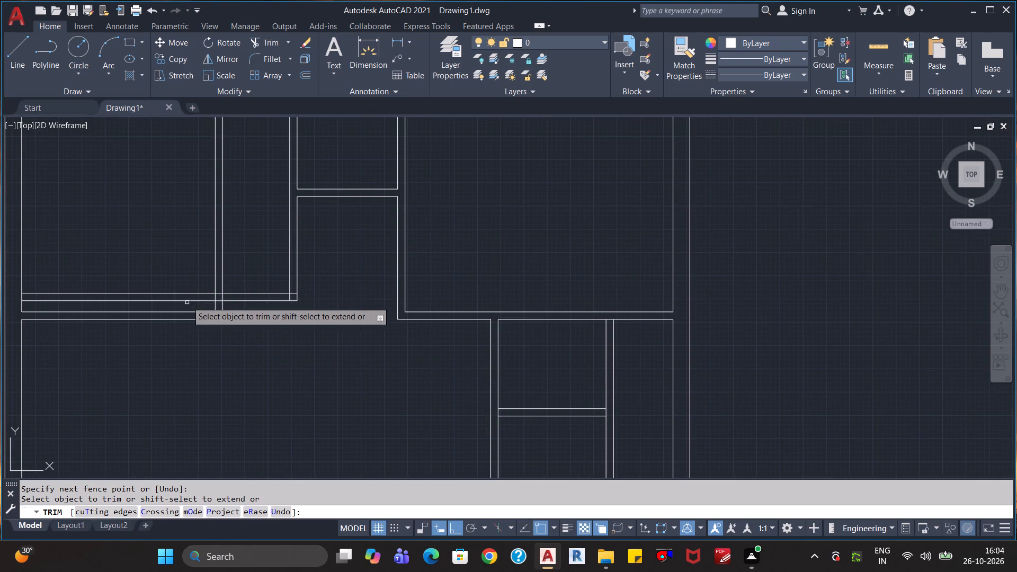
{"action": "left_click", "coordinate": [192, 272]}
{"action": "left_click", "coordinate": [173, 305]}
Trim the overlapping lines at both ends of the new vertical partition and its excess lines above the upper new horizontal line.
{"action": "scroll", "coordinate": [204, 304], "scroll_direction": "up", "scroll_amount": 4}
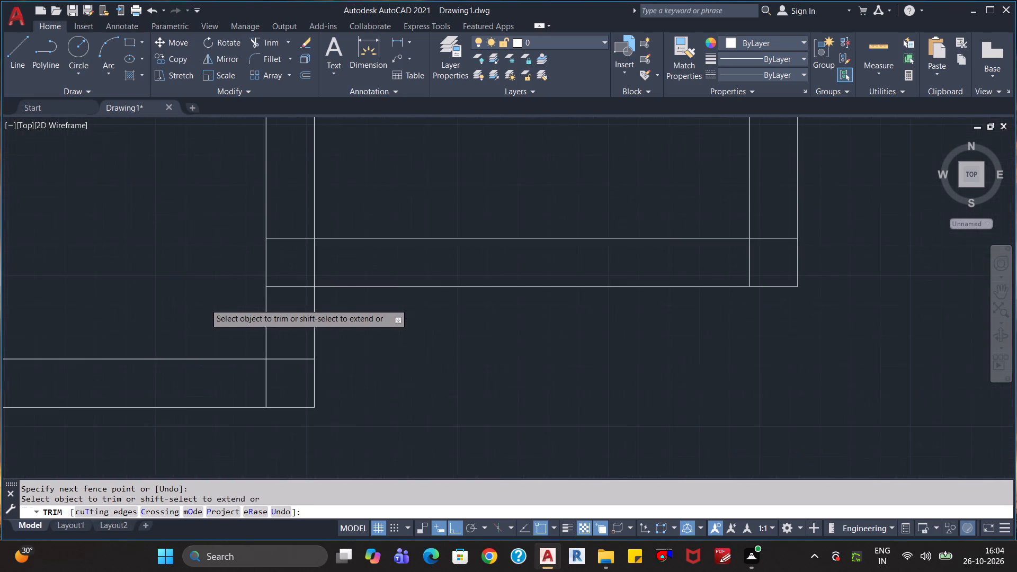
{"action": "left_click_drag", "start_coordinate": [331, 268], "coordinate": [301, 300]}
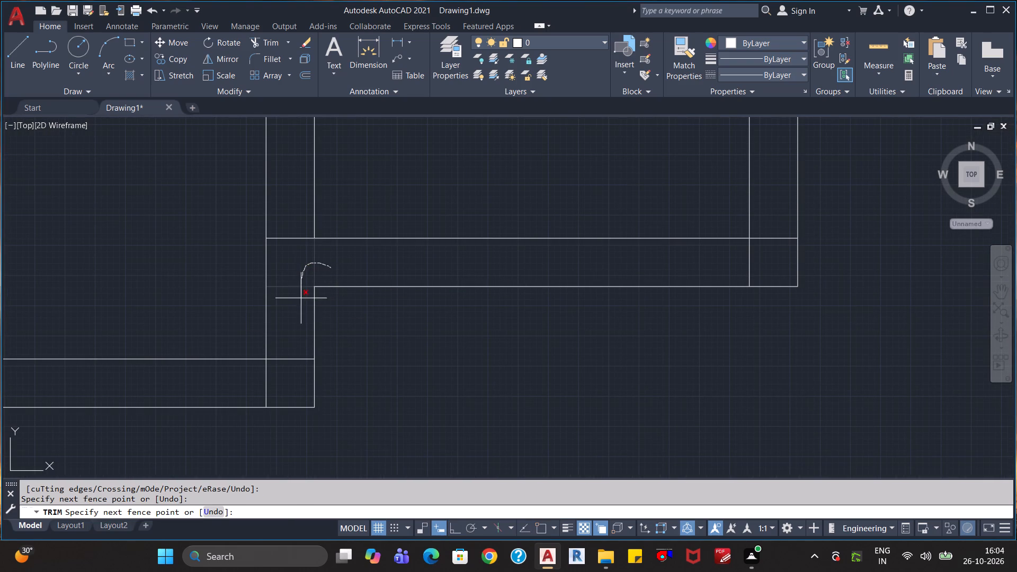
{"action": "left_click_drag", "start_coordinate": [301, 300], "coordinate": [261, 391]}
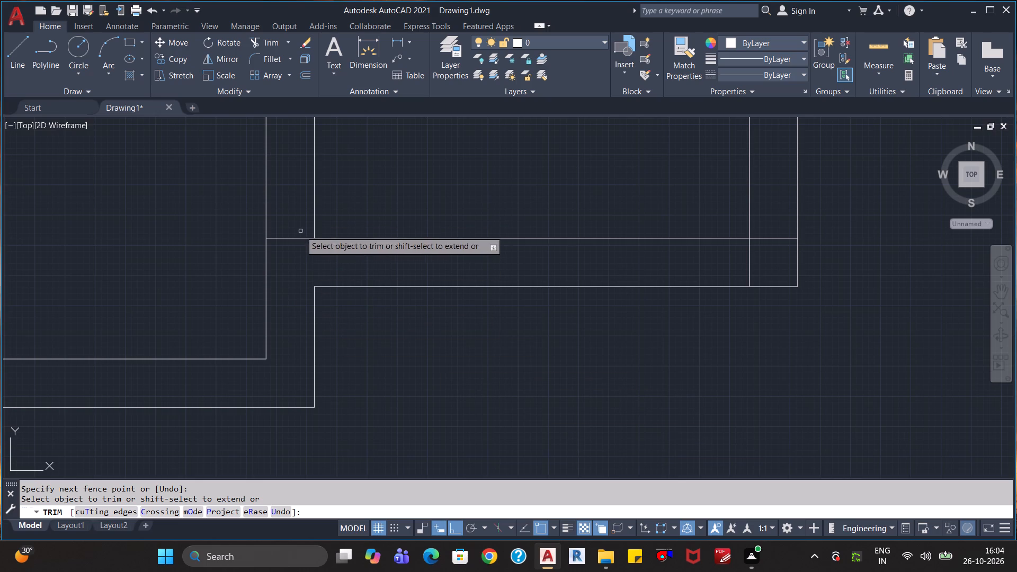
{"action": "left_click", "coordinate": [337, 191]}
{"action": "left_click", "coordinate": [243, 196]}
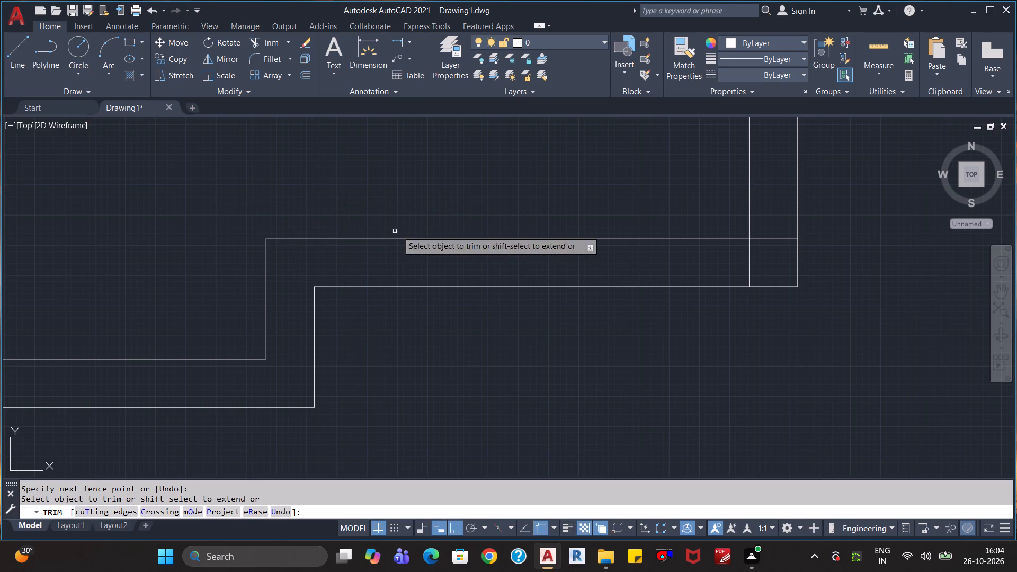
Trim the overlapping lines at the corner where the stepped lower wall meets the upper-left room's right wall.
{"action": "scroll", "coordinate": [586, 232], "scroll_direction": "down", "scroll_amount": 1}
{"action": "left_click_drag", "start_coordinate": [704, 225], "coordinate": [701, 249]}
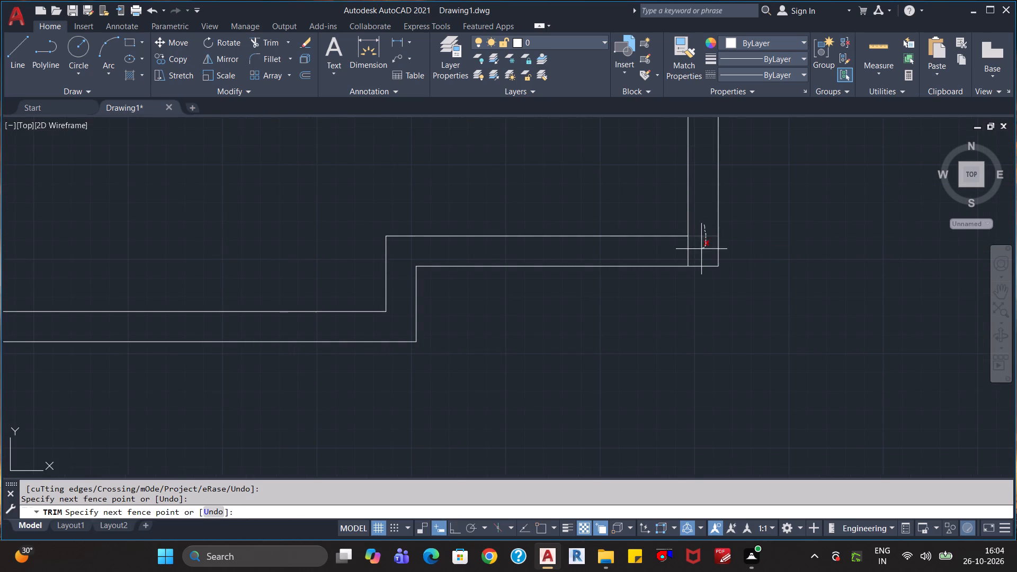
{"action": "left_click_drag", "start_coordinate": [701, 249], "coordinate": [675, 255]}
{"action": "scroll", "coordinate": [695, 260], "scroll_direction": "down", "scroll_amount": 3}
{"action": "scroll", "coordinate": [648, 310], "scroll_direction": "down", "scroll_amount": 2}
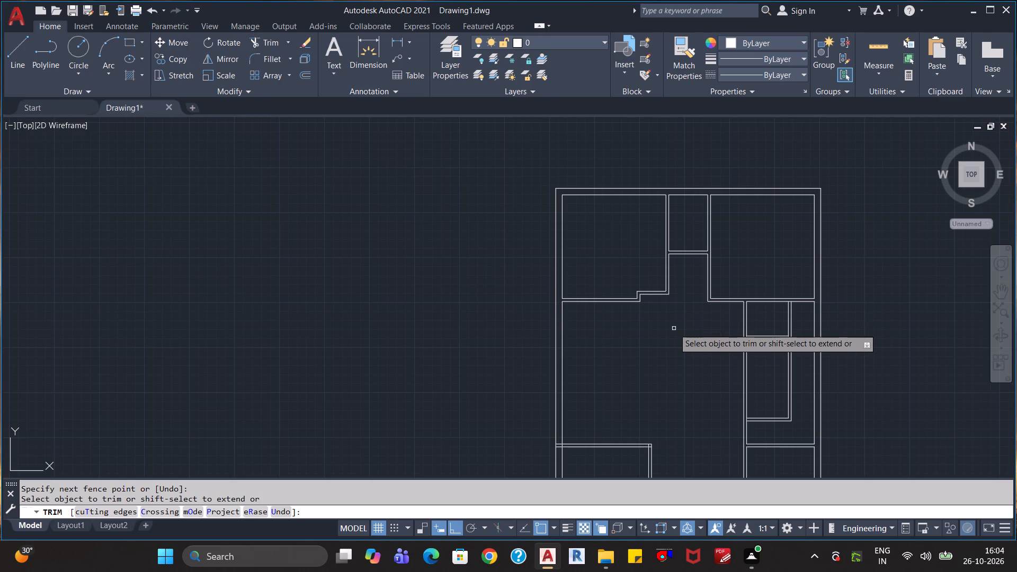
{"action": "key", "text": "Escape"}
{"action": "key", "text": "Escape"}
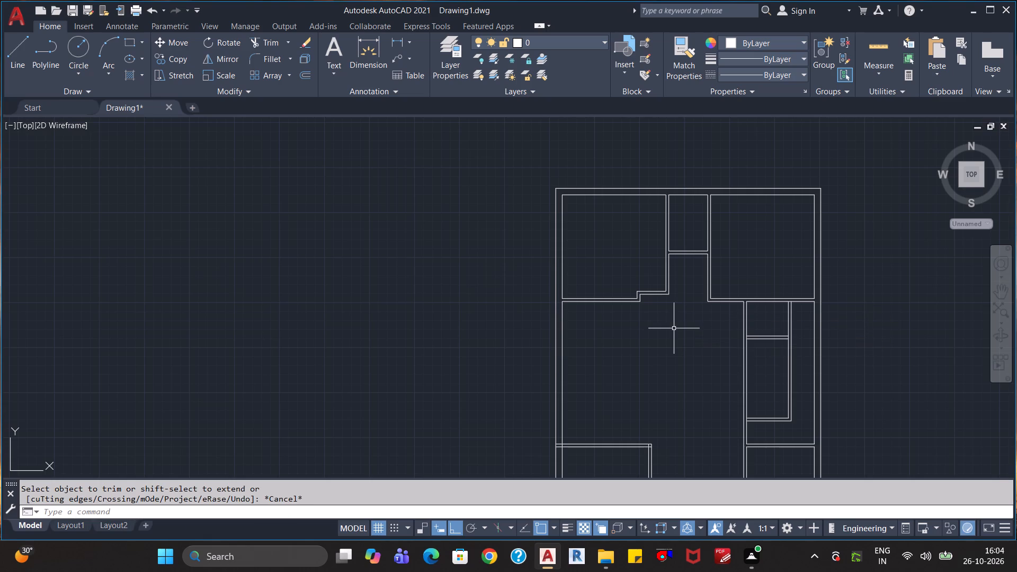
Quick-measure the wall spacings on the stair plan's right side and examine the neighbouring floor plans for comparison.
{"action": "scroll", "coordinate": [673, 329], "scroll_direction": "down", "scroll_amount": 1}
{"action": "middle_click_drag", "start_coordinate": [677, 331], "coordinate": [600, 317]}
{"action": "scroll", "coordinate": [599, 333], "scroll_direction": "up", "scroll_amount": 2}
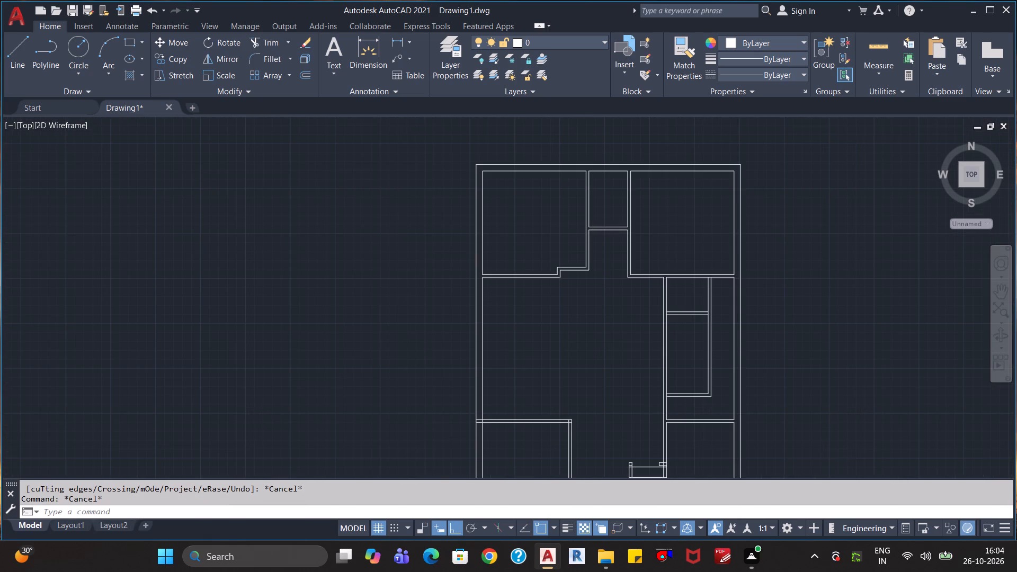
{"action": "scroll", "coordinate": [599, 333], "scroll_direction": "down", "scroll_amount": 1}
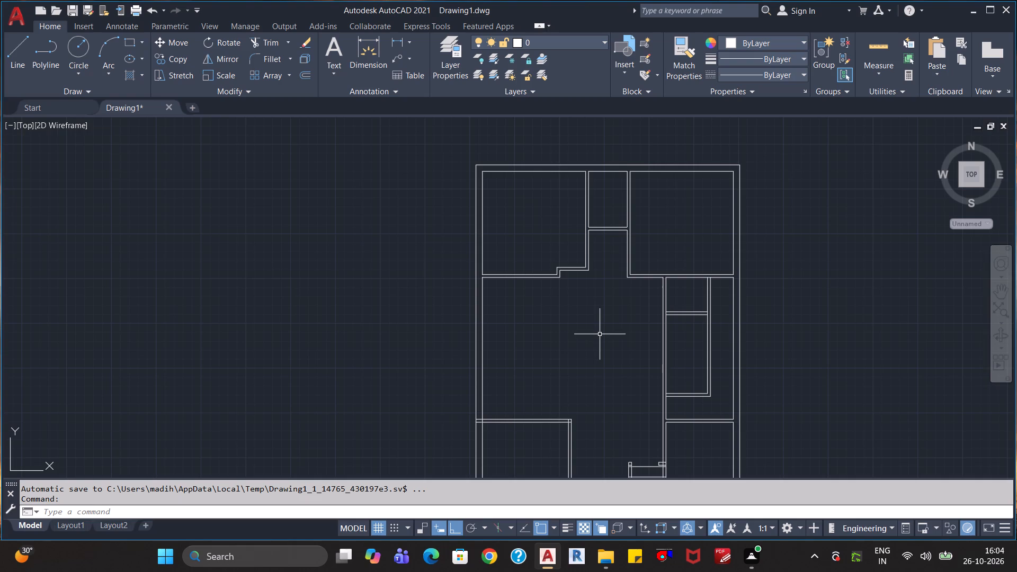
{"action": "left_click", "coordinate": [878, 42]}
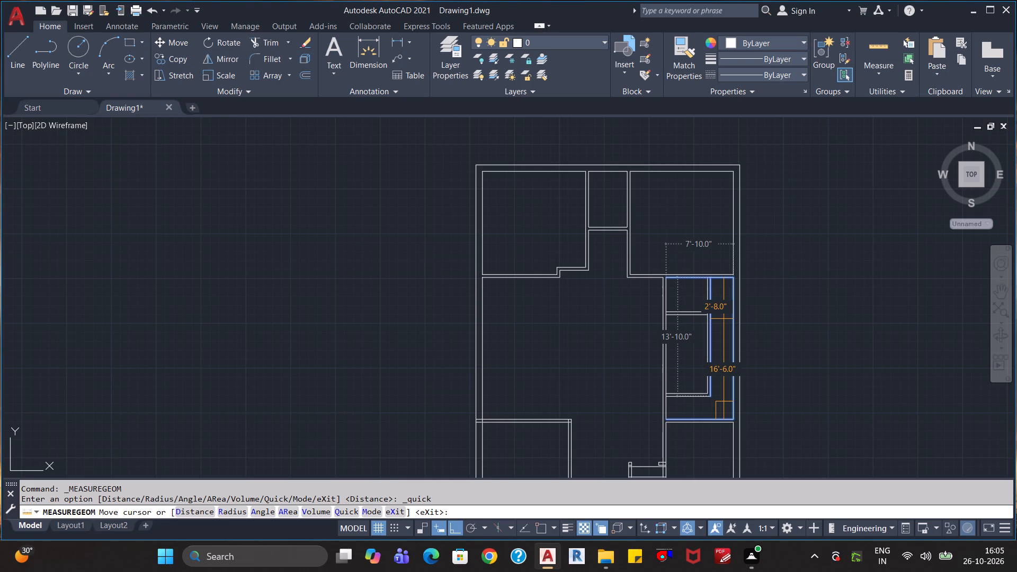
{"action": "scroll", "coordinate": [724, 319], "scroll_direction": "down", "scroll_amount": 3}
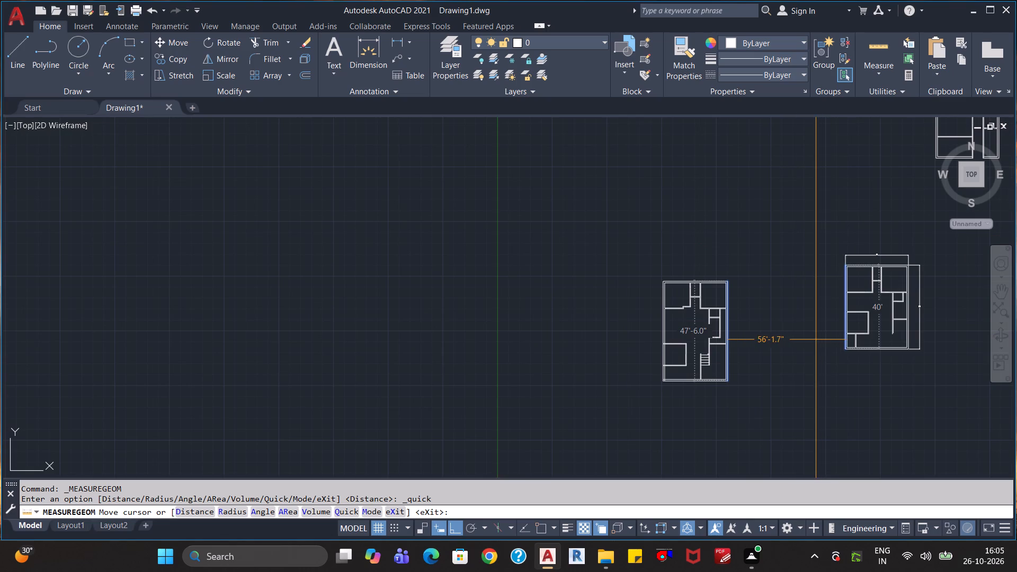
{"action": "middle_click_drag", "start_coordinate": [816, 339], "coordinate": [572, 323]}
{"action": "scroll", "coordinate": [583, 319], "scroll_direction": "down", "scroll_amount": 1}
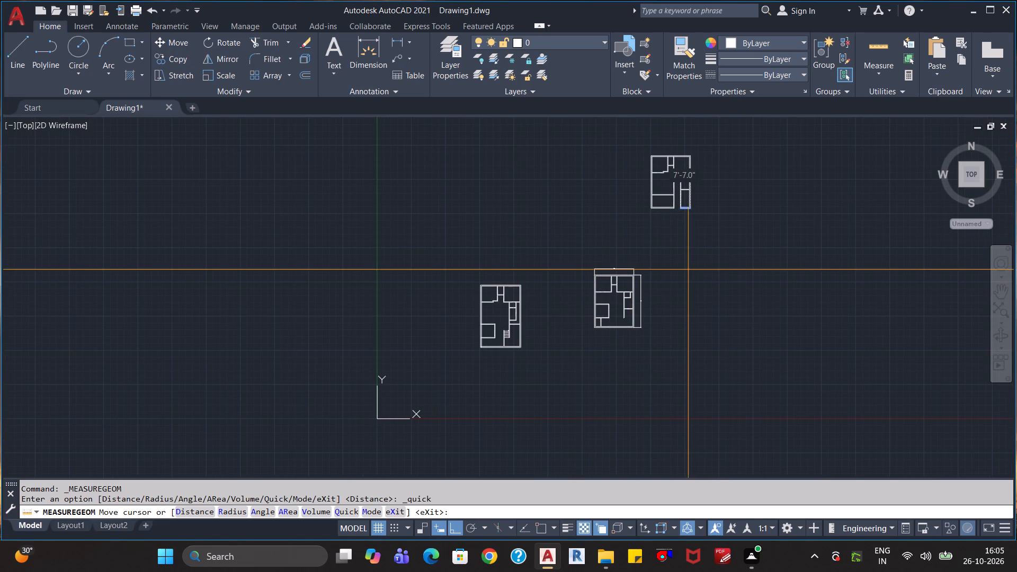
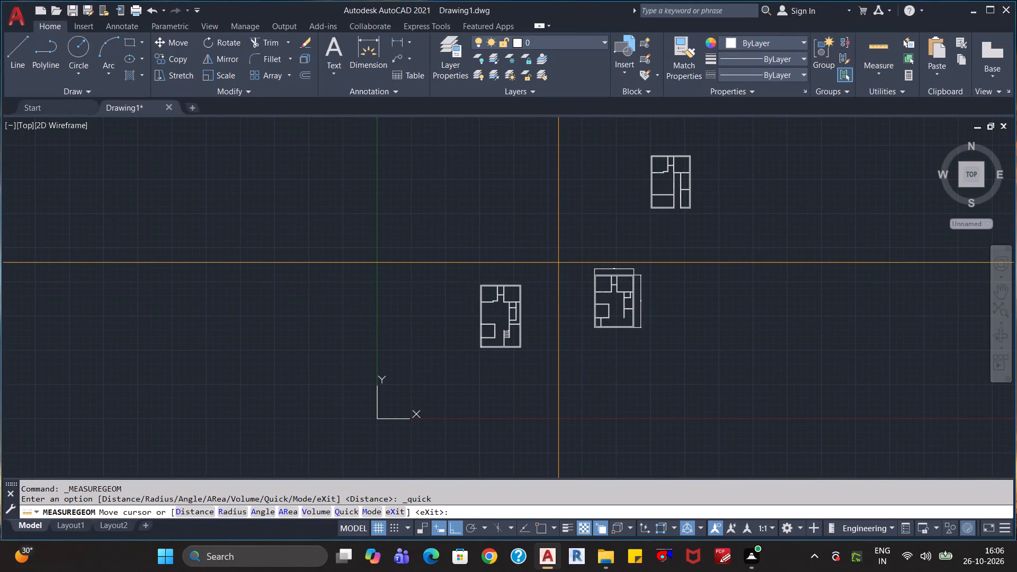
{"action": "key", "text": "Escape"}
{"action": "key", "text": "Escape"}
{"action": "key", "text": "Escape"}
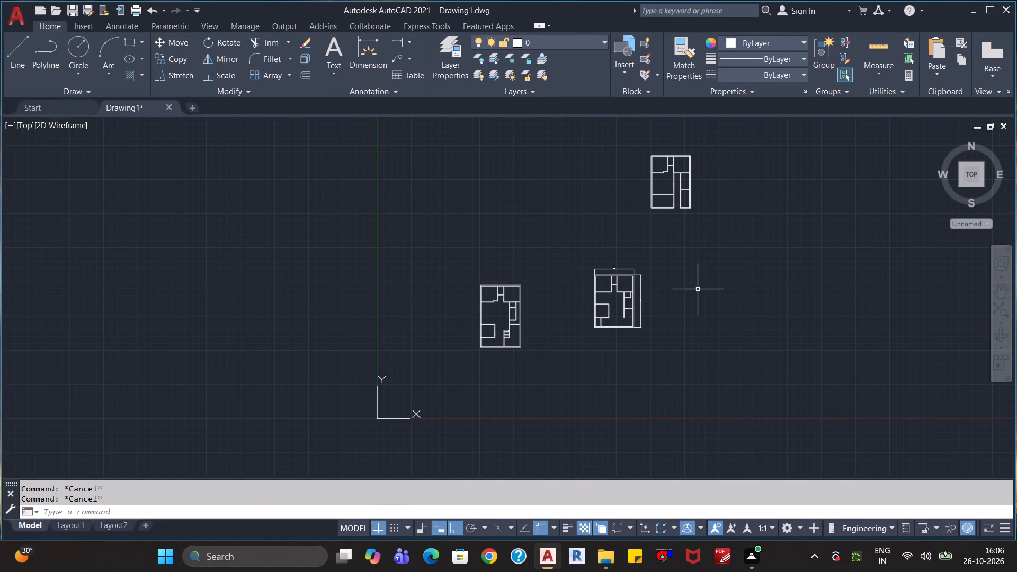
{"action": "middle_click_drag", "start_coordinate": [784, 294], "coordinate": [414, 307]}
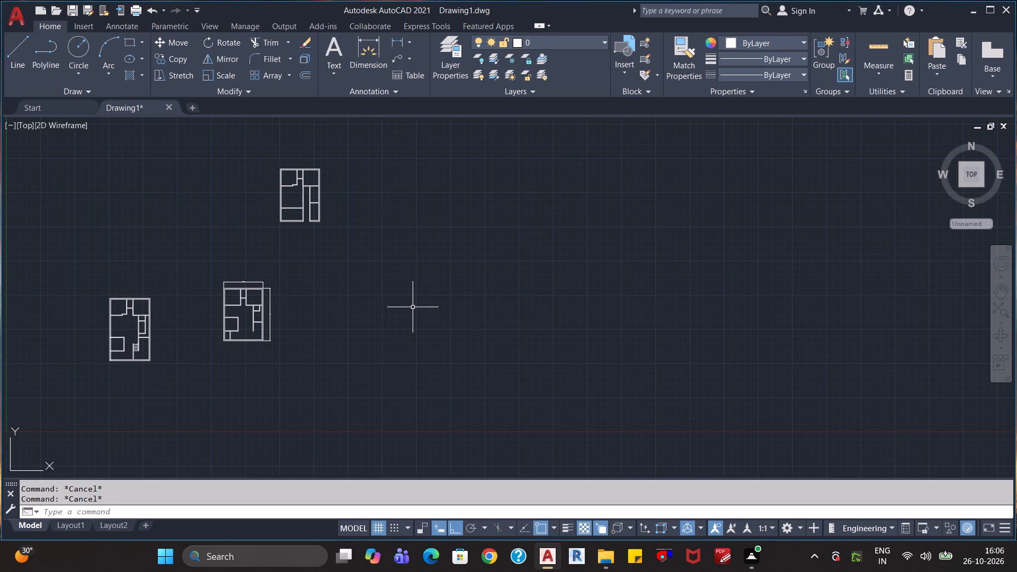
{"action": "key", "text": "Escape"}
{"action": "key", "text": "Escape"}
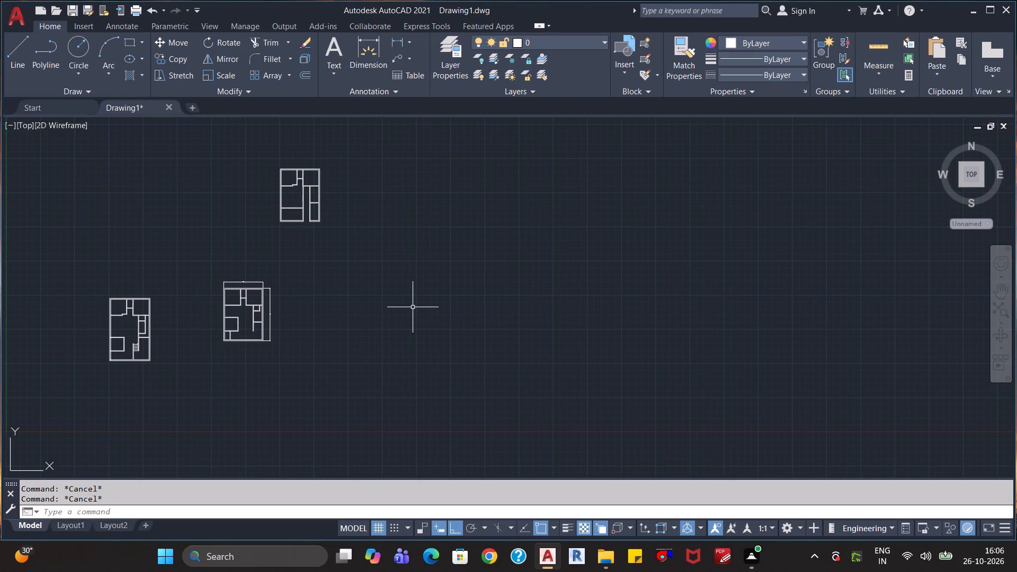
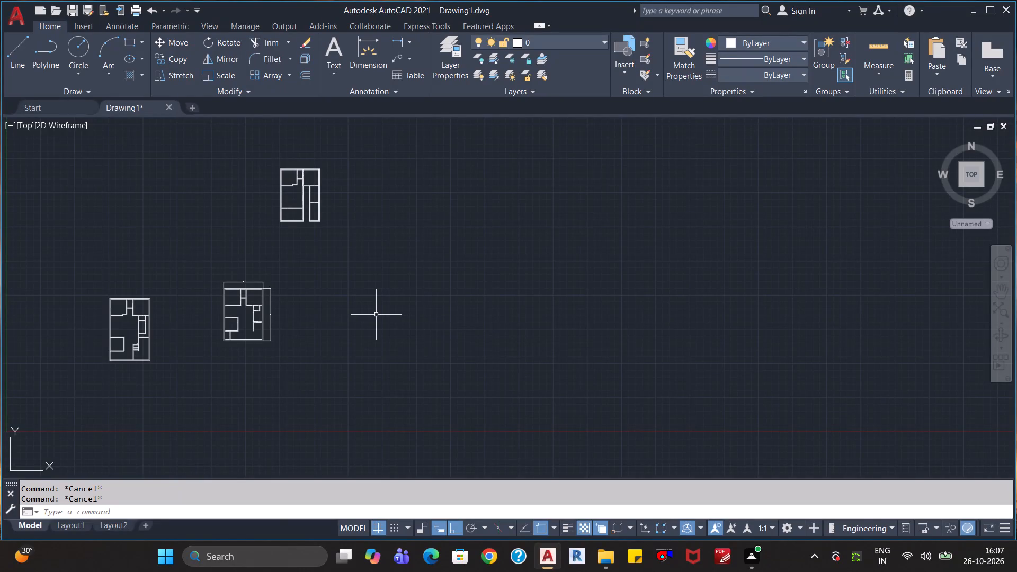
Draw a 32' by 48'6" rectangle in the empty area beside the existing floor plans.
{"action": "key", "text": "Escape"}
{"action": "key", "text": "Escape"}
{"action": "type", "text": "rec"}
{"action": "key", "text": "Return"}
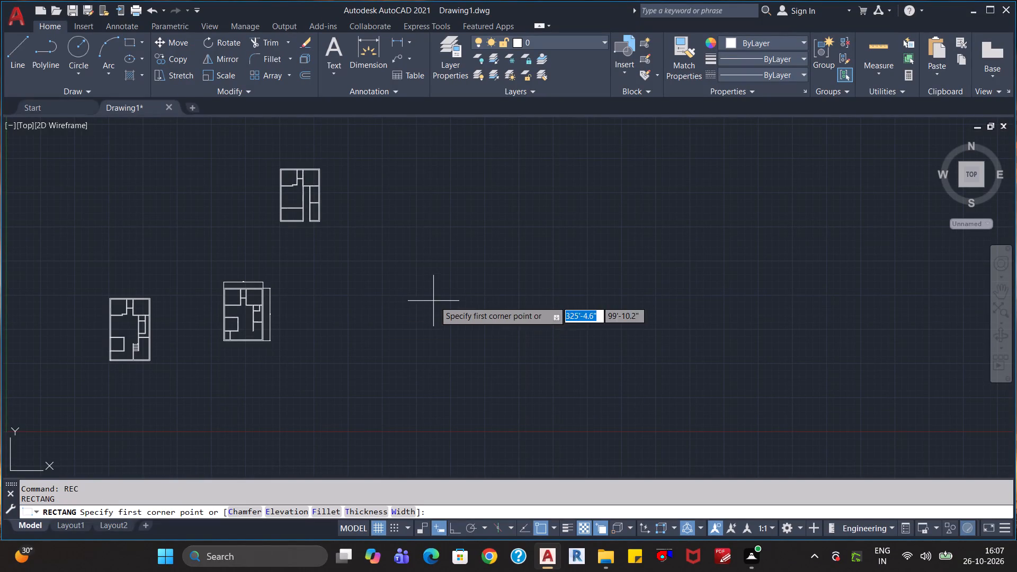
{"action": "left_click", "coordinate": [447, 259]}
{"action": "key", "text": "d"}
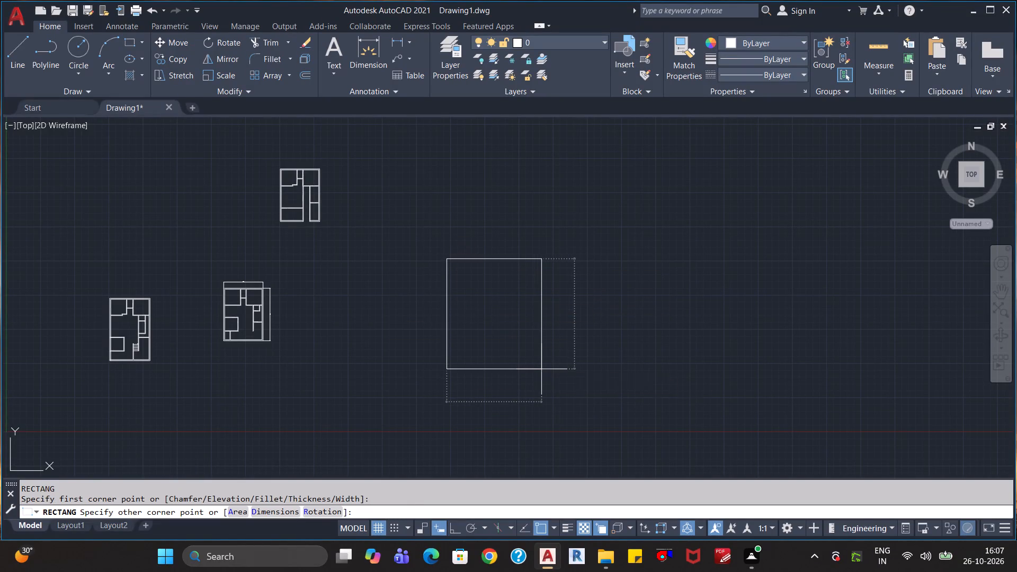
{"action": "key", "text": "Return"}
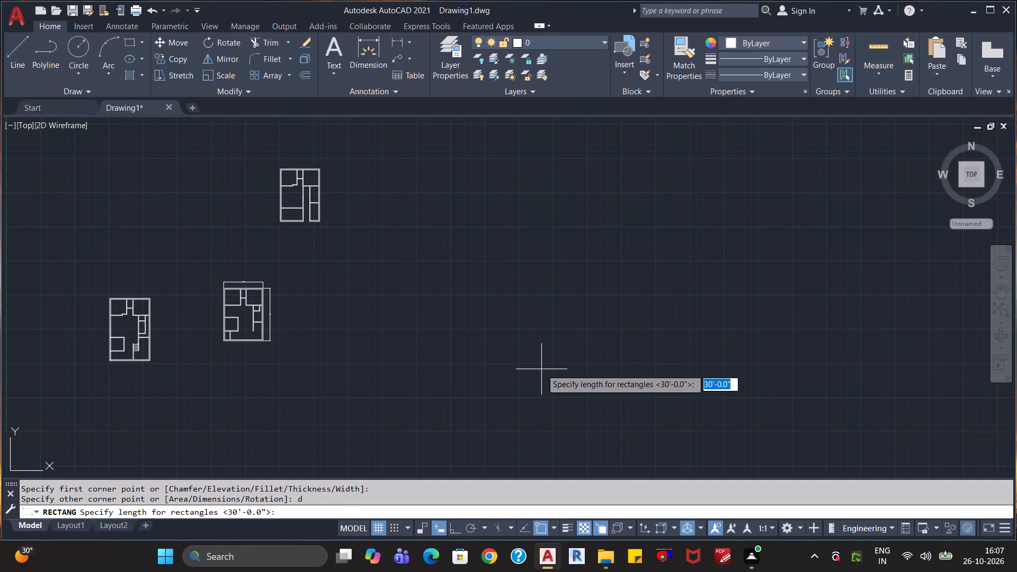
{"action": "type", "text": "32'"}
{"action": "key", "text": "Return"}
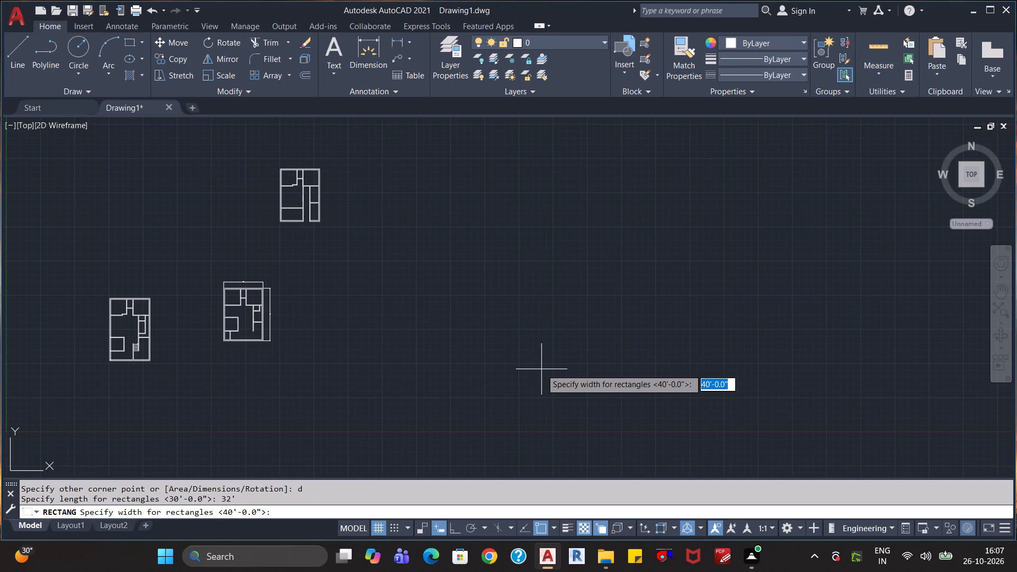
{"action": "type", "text": "48'"}
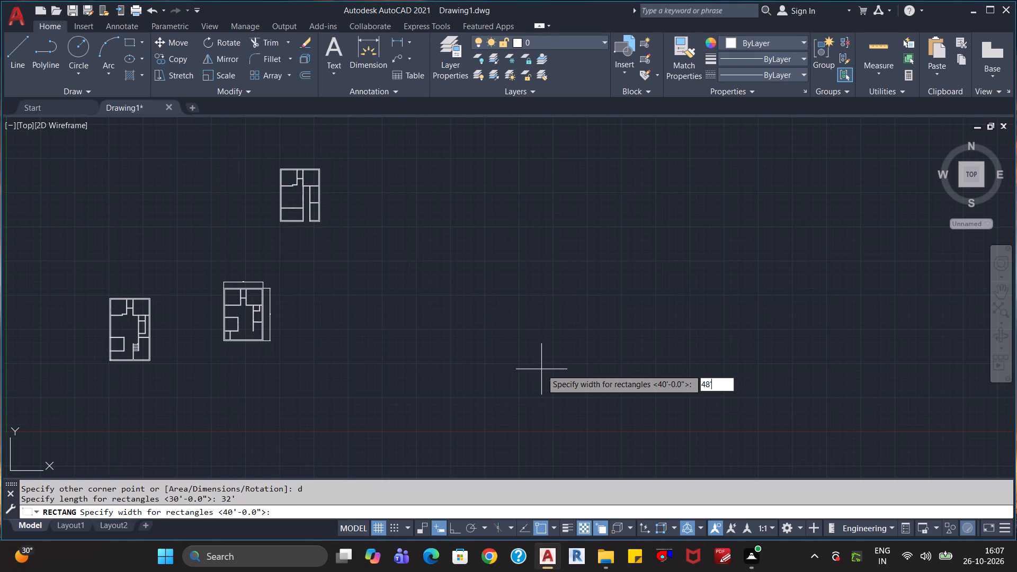
{"action": "type", "text": "6\""}
{"action": "key", "text": "Return"}
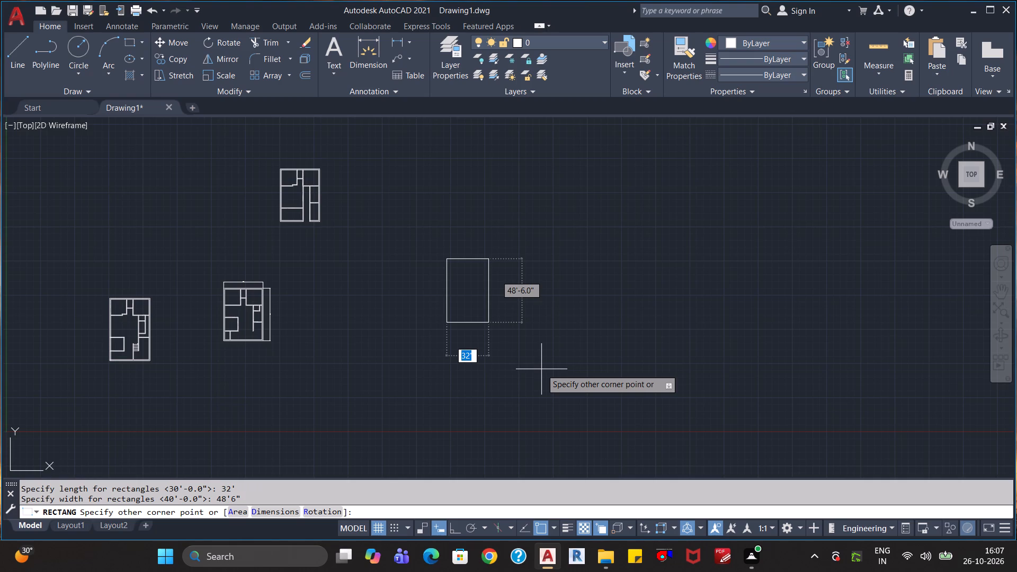
{"action": "left_click", "coordinate": [541, 369]}
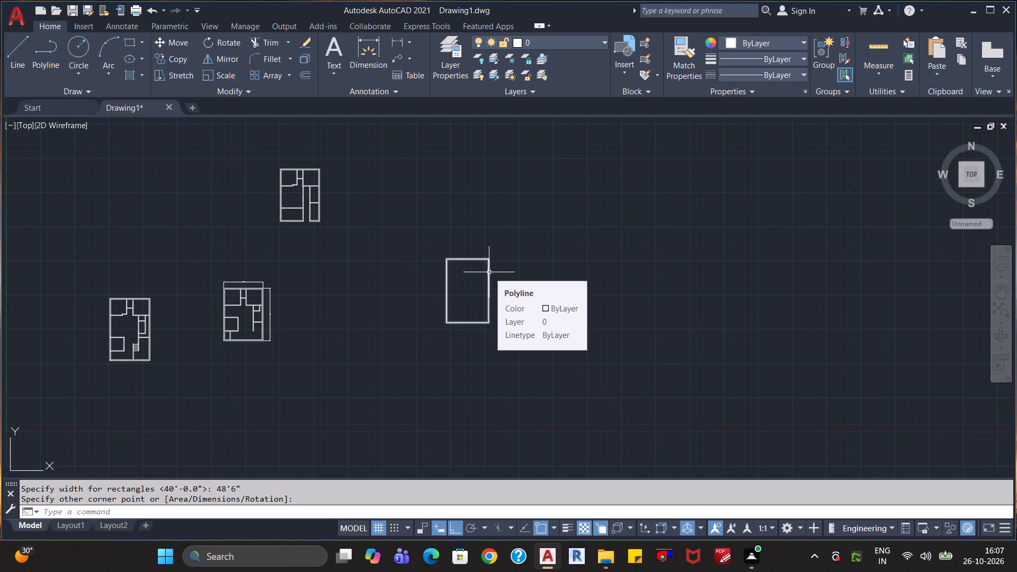
Offset the new 32' by 48'6" rectangle 9" inward to form the outer wall thickness.
{"action": "key", "text": "o"}
{"action": "key", "text": "Return"}
{"action": "type", "text": "9\""}
{"action": "key", "text": "Return"}
{"action": "left_click", "coordinate": [489, 272]}
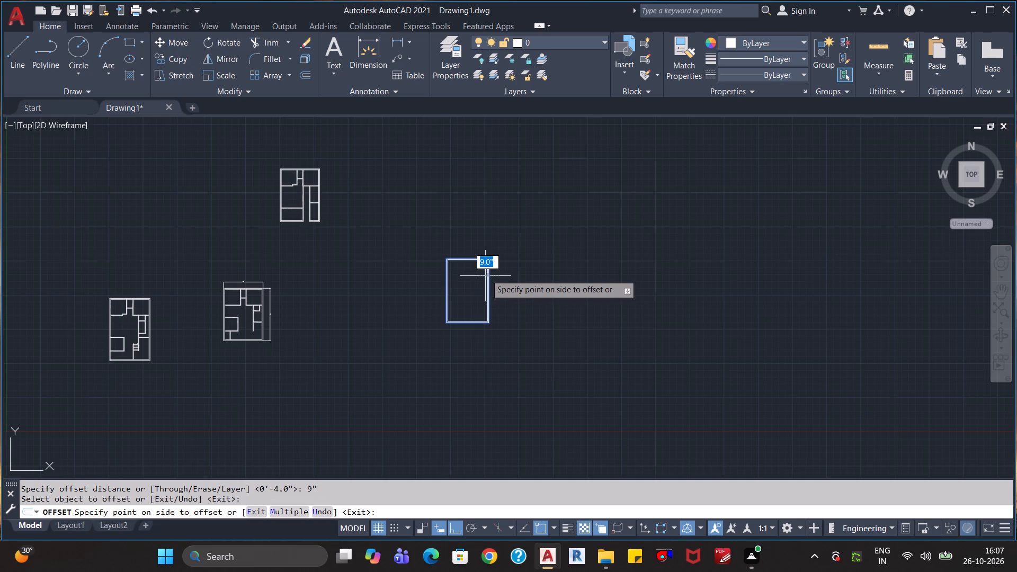
{"action": "left_click", "coordinate": [479, 283]}
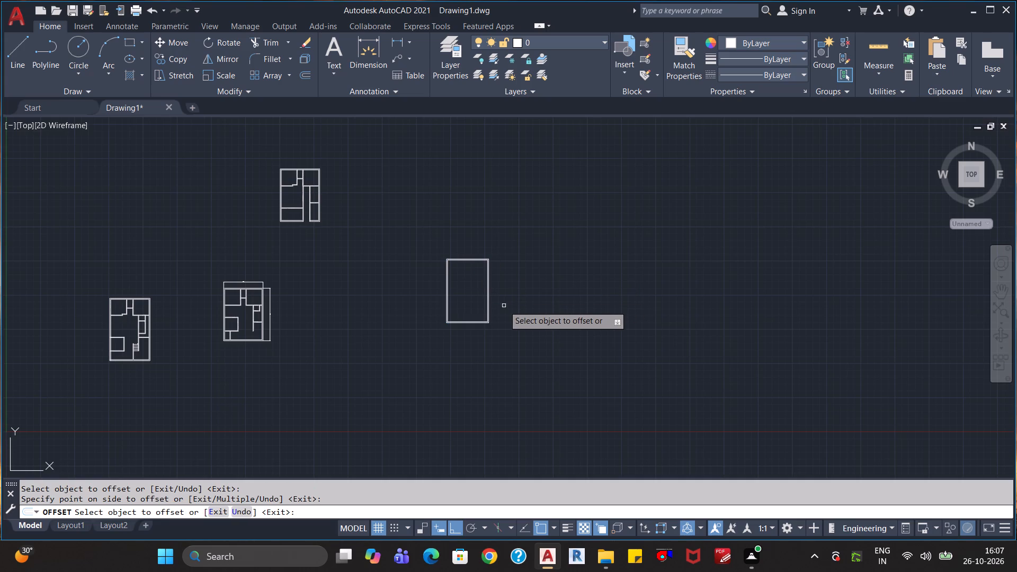
{"action": "scroll", "coordinate": [504, 303], "scroll_direction": "up", "scroll_amount": 2}
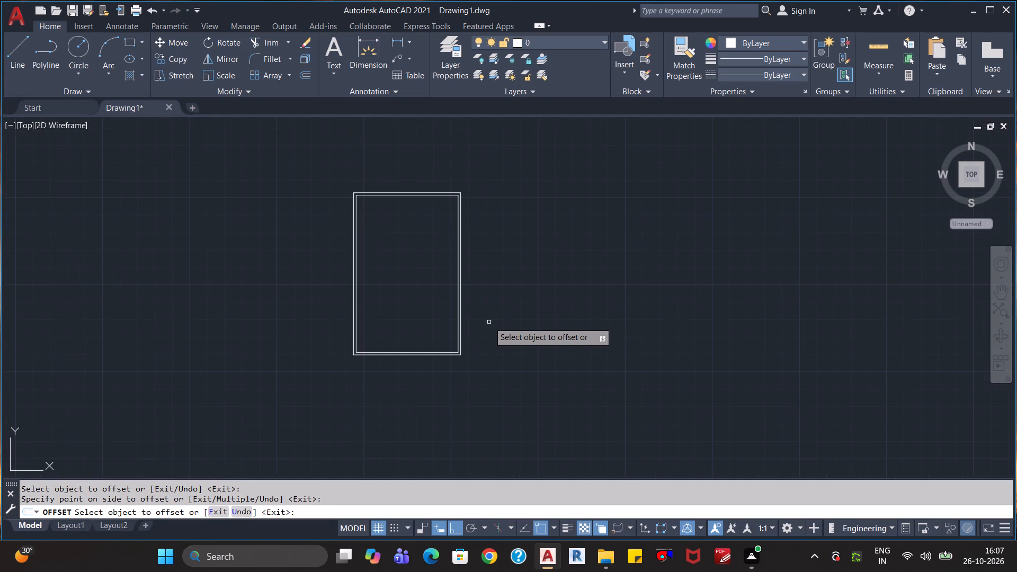
{"action": "key", "text": "Escape"}
{"action": "key", "text": "Escape"}
{"action": "key", "text": "Escape"}
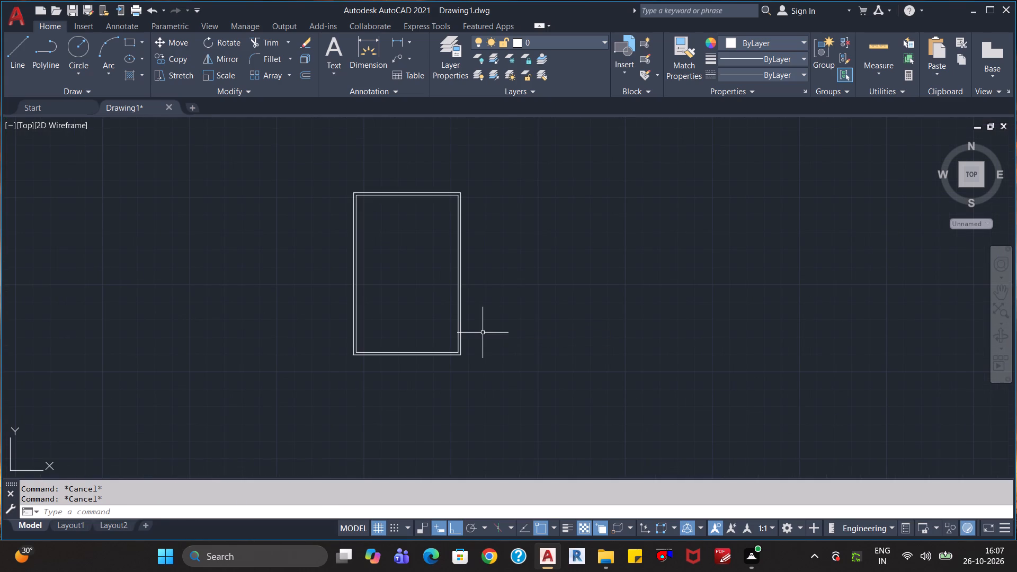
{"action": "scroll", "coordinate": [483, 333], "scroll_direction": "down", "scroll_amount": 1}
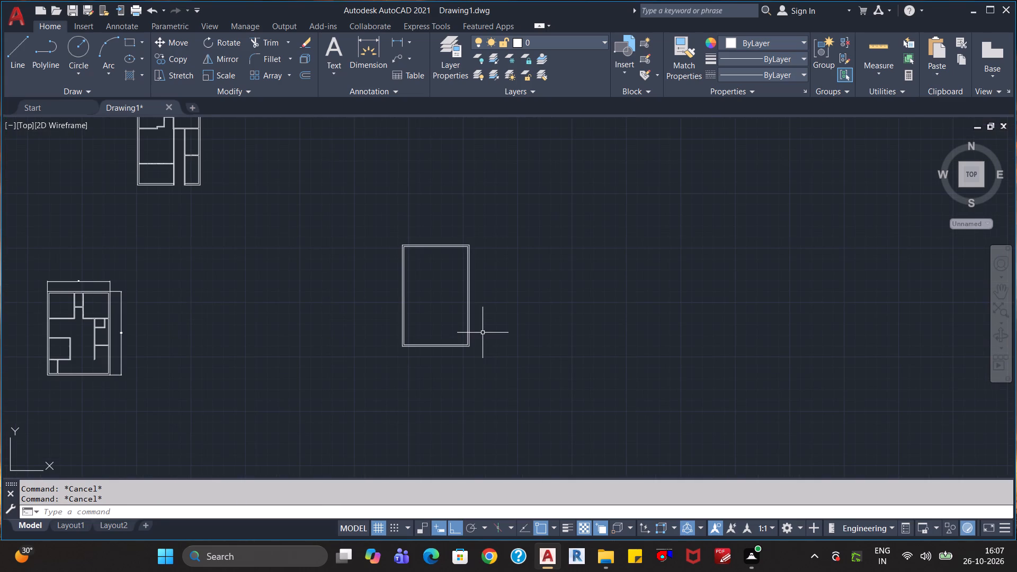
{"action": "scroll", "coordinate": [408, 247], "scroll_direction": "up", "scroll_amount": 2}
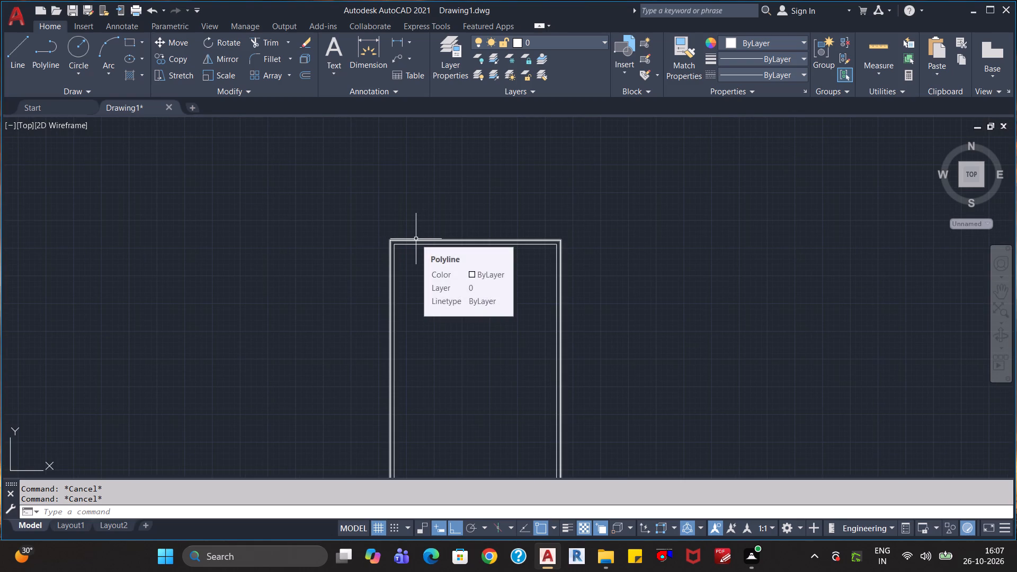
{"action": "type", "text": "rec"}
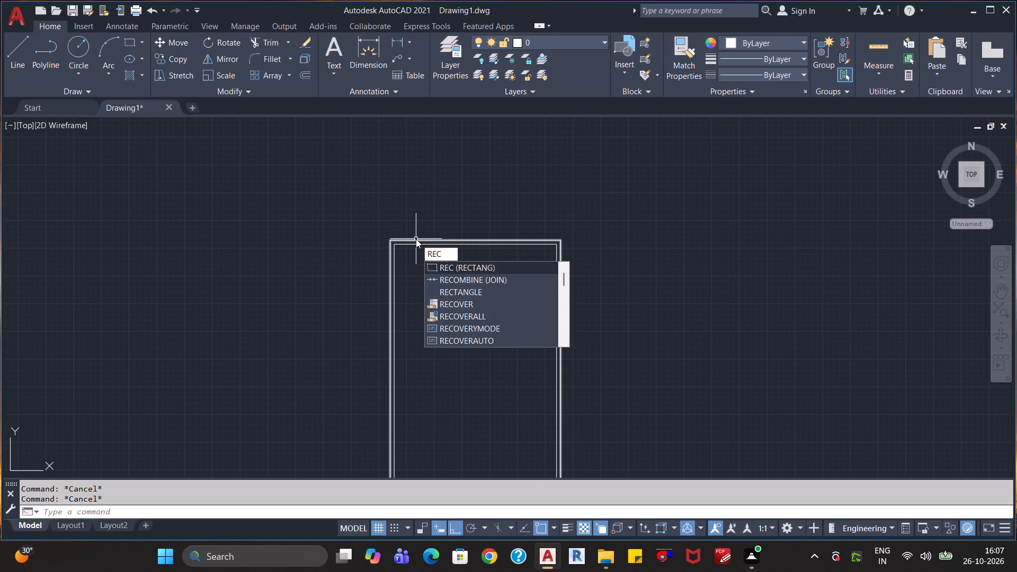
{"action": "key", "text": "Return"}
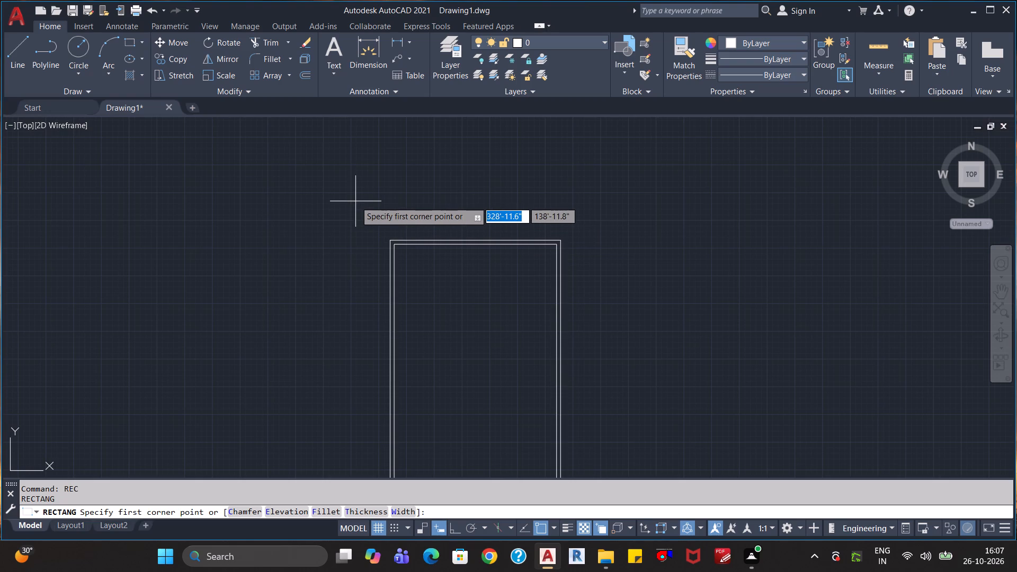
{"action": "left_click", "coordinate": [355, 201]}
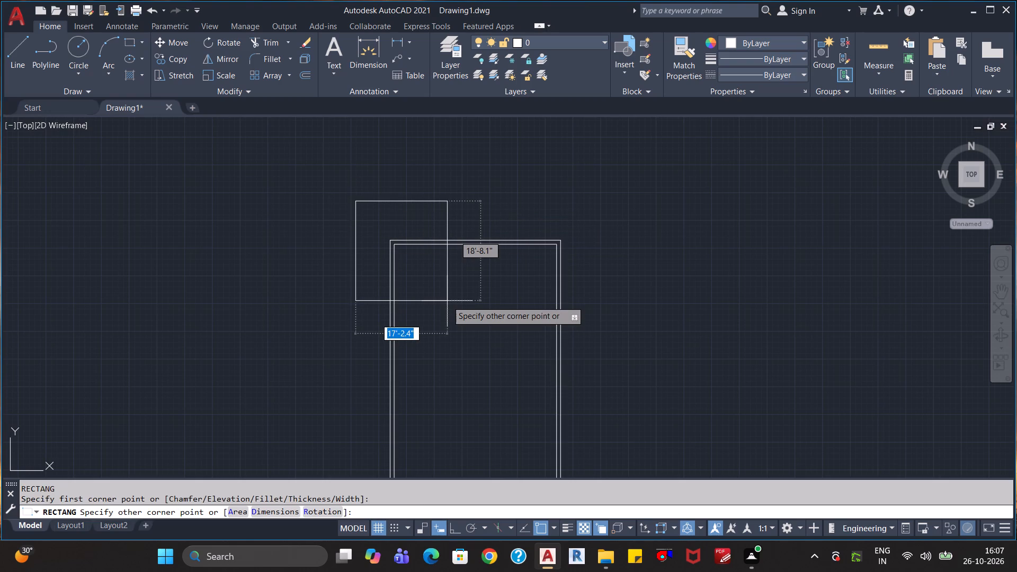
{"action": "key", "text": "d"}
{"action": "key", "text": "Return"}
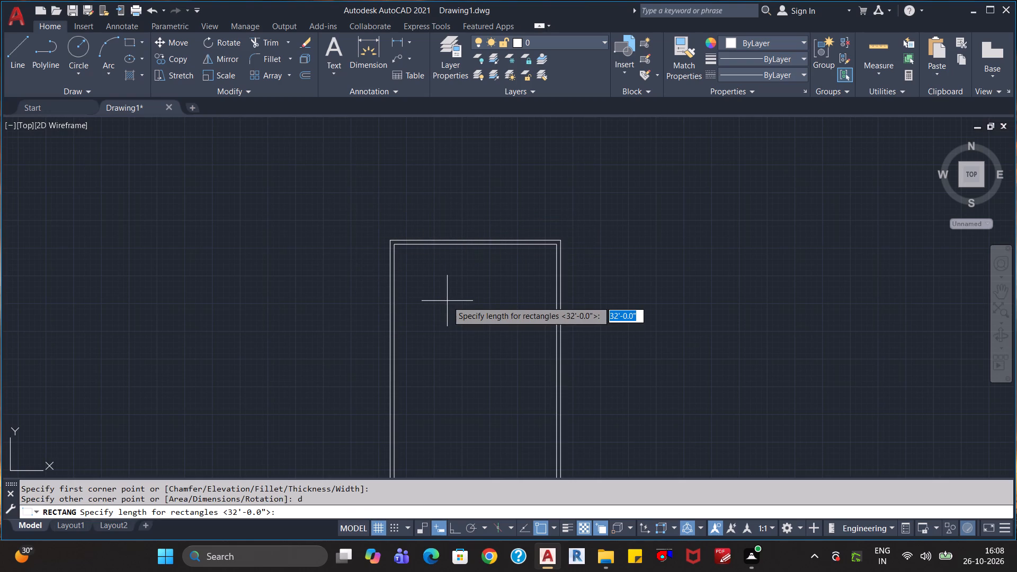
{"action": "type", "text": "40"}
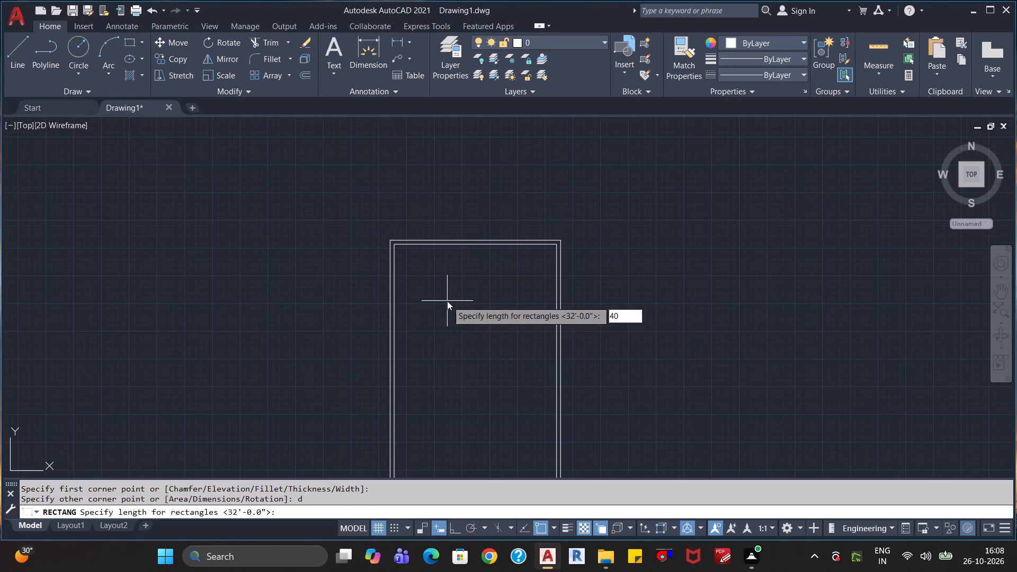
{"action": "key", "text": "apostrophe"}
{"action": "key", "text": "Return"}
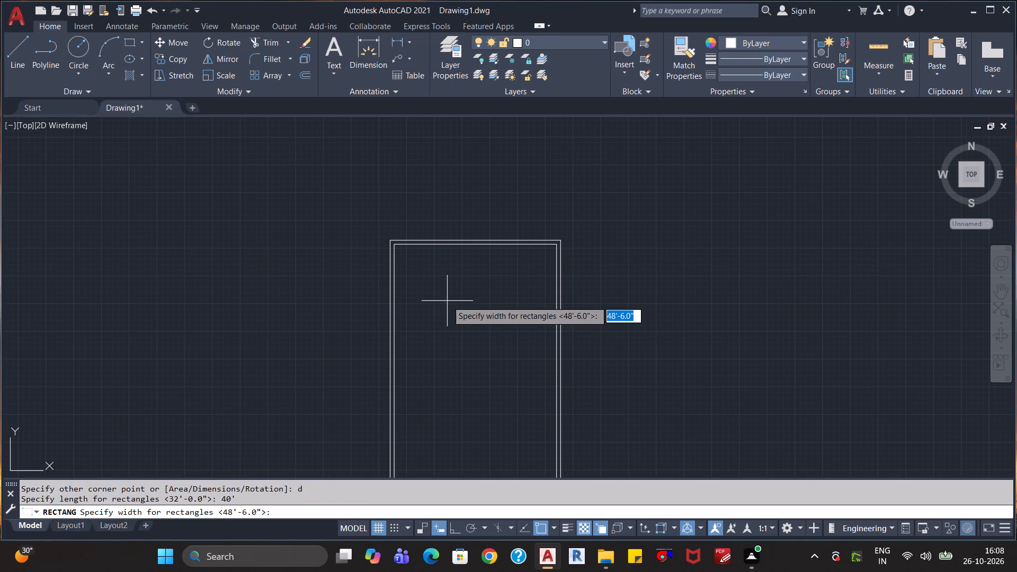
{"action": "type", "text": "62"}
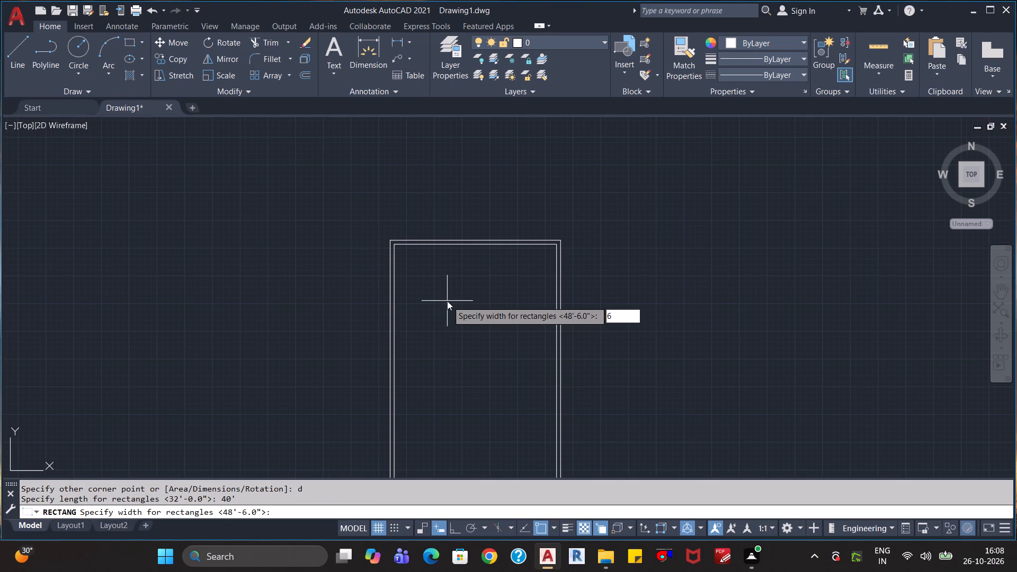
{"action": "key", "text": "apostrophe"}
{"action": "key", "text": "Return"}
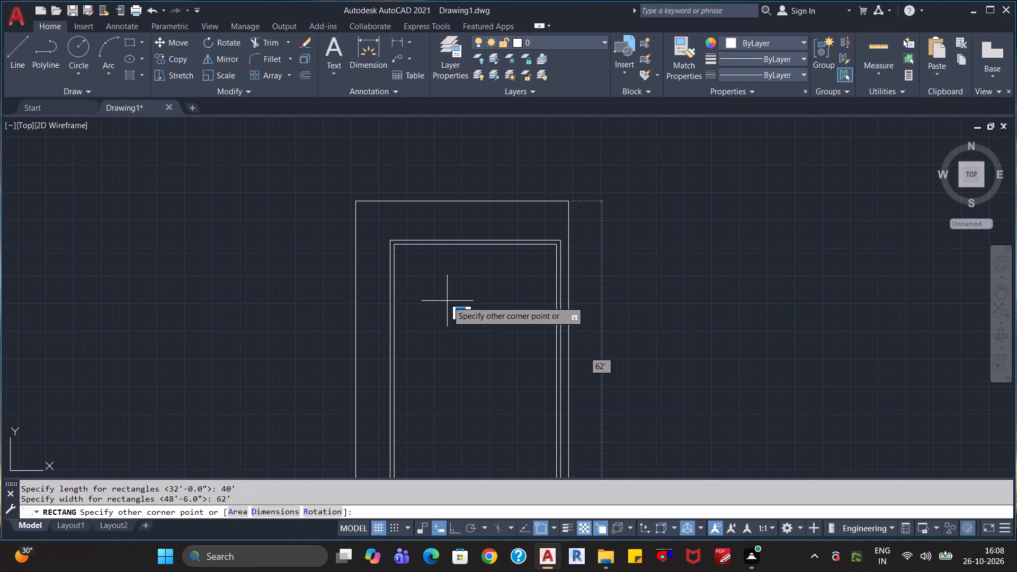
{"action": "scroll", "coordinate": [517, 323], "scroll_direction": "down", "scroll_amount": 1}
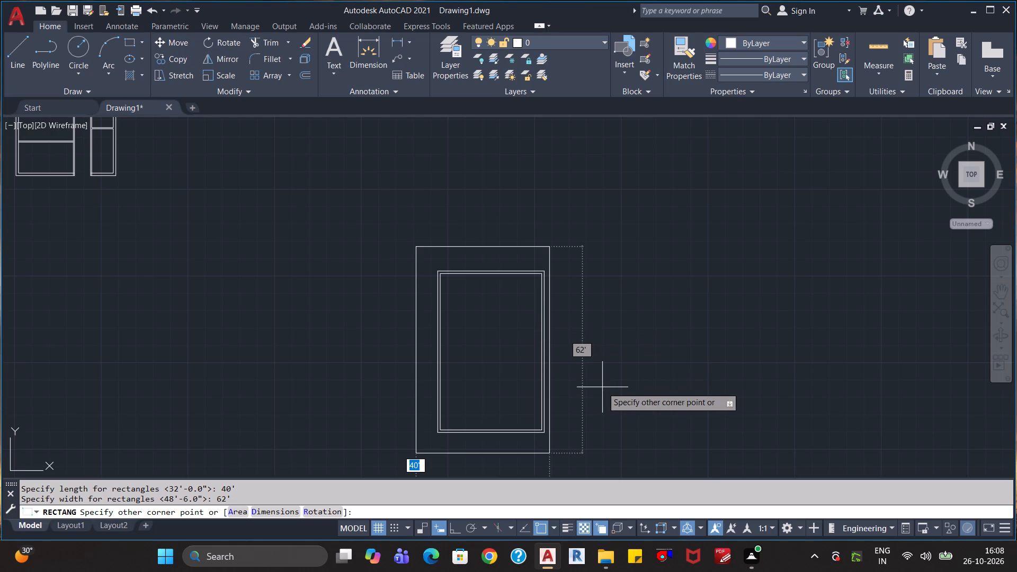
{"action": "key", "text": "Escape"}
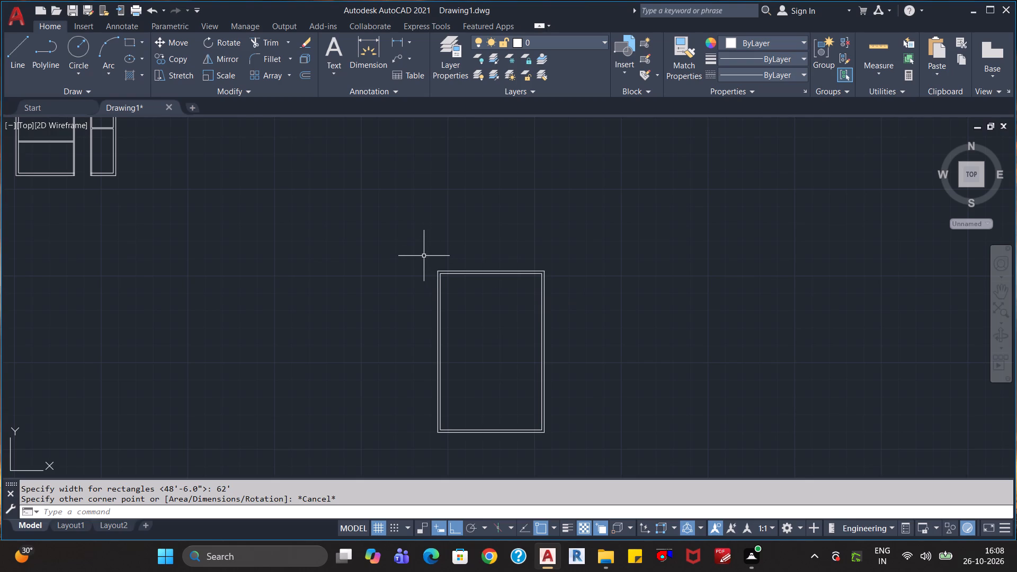
Draw a 40' by 62' rectangle enclosing the double-line wall outline, starting just outside its upper-left corner.
{"action": "type", "text": "rec"}
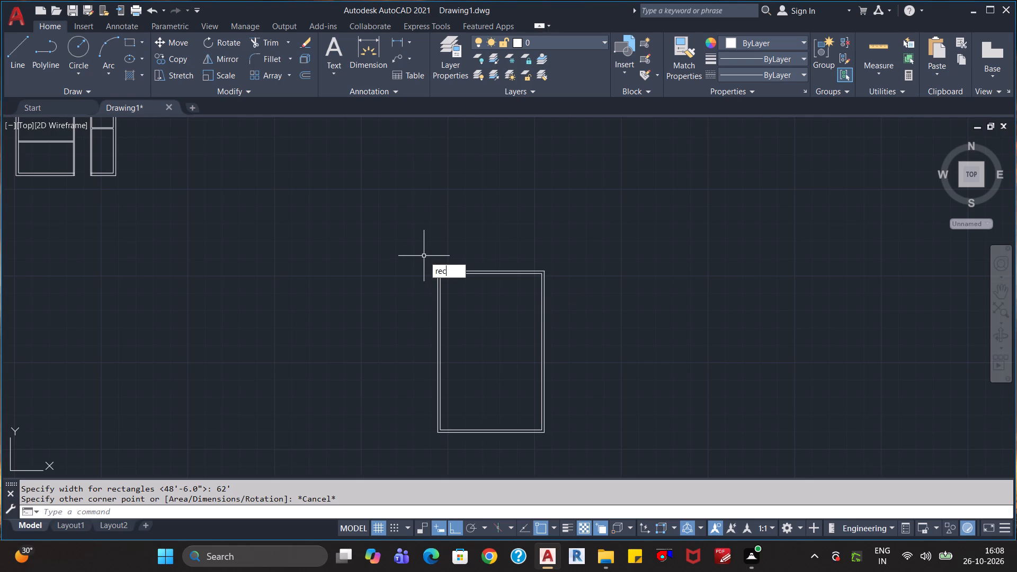
{"action": "key", "text": "Return"}
{"action": "left_click", "coordinate": [424, 256]}
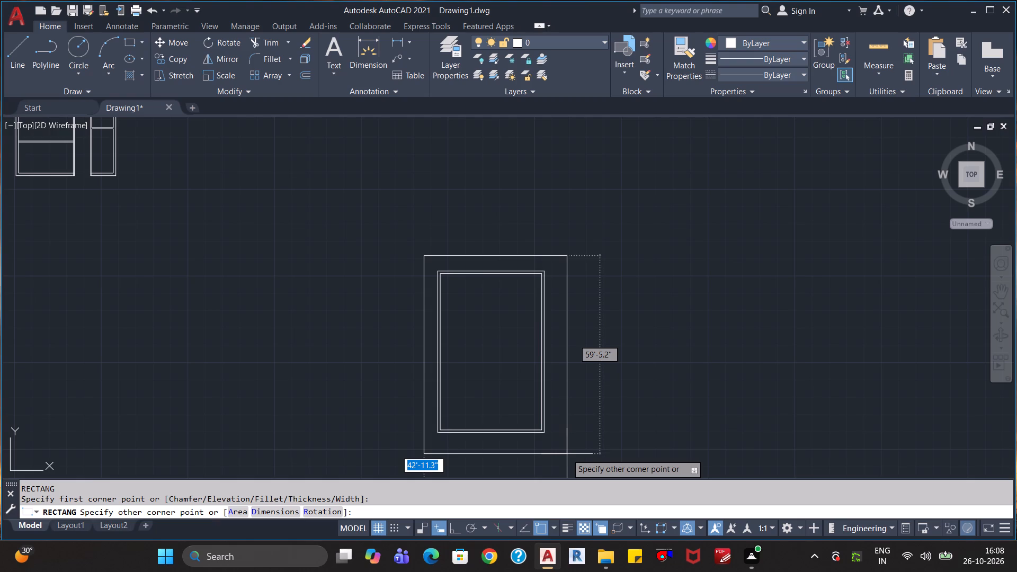
{"action": "key", "text": "d"}
{"action": "key", "text": "Return"}
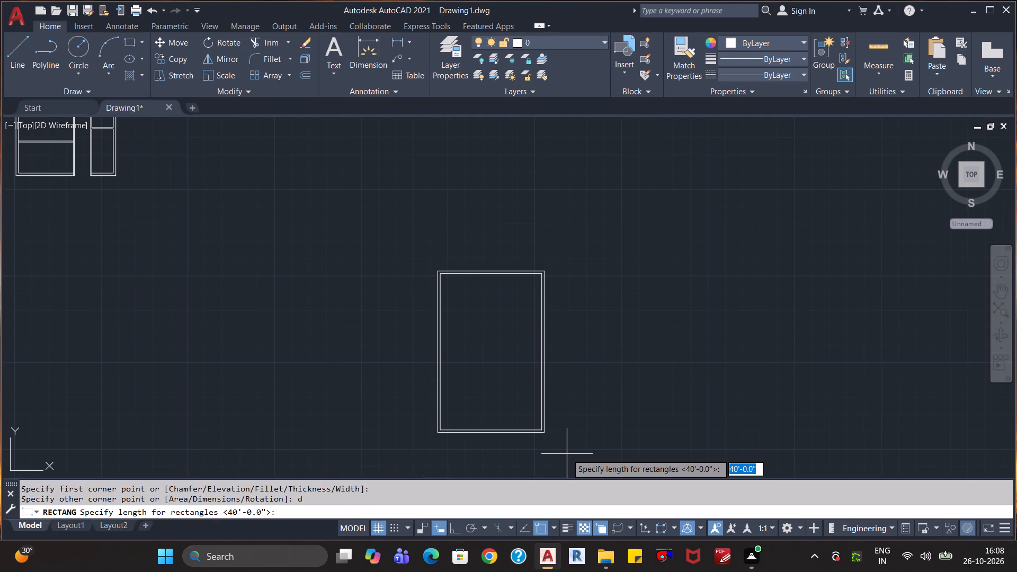
{"action": "type", "text": "40'"}
{"action": "key", "text": "backslash"}
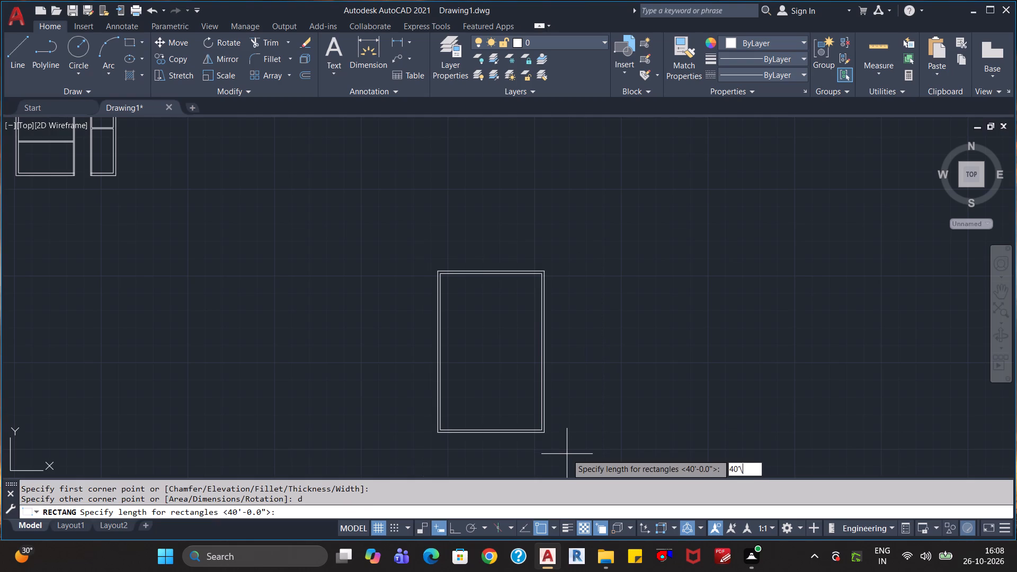
{"action": "key", "text": "BackSpace"}
{"action": "key", "text": "Return"}
{"action": "key", "text": "Return"}
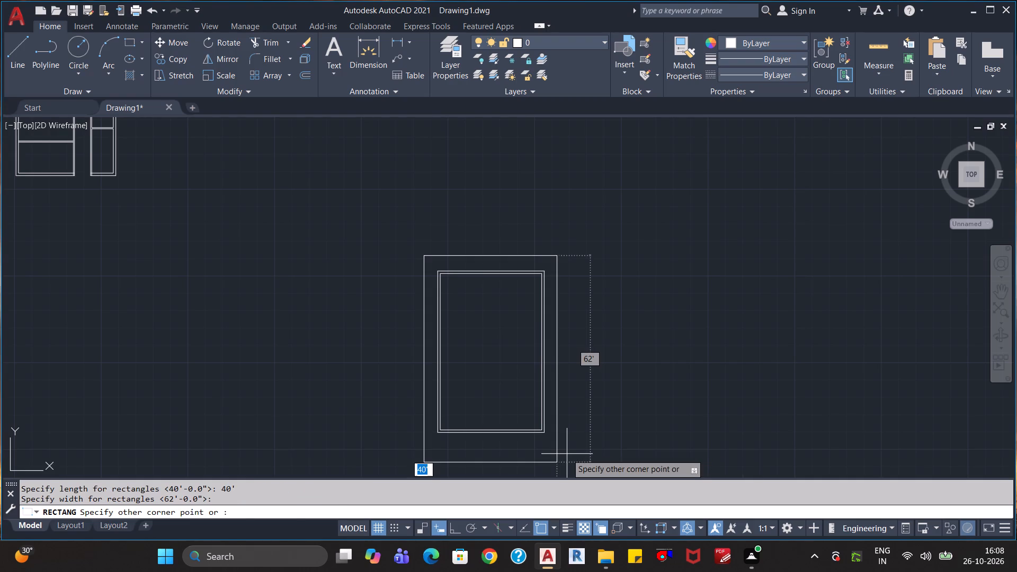
{"action": "left_click", "coordinate": [601, 442]}
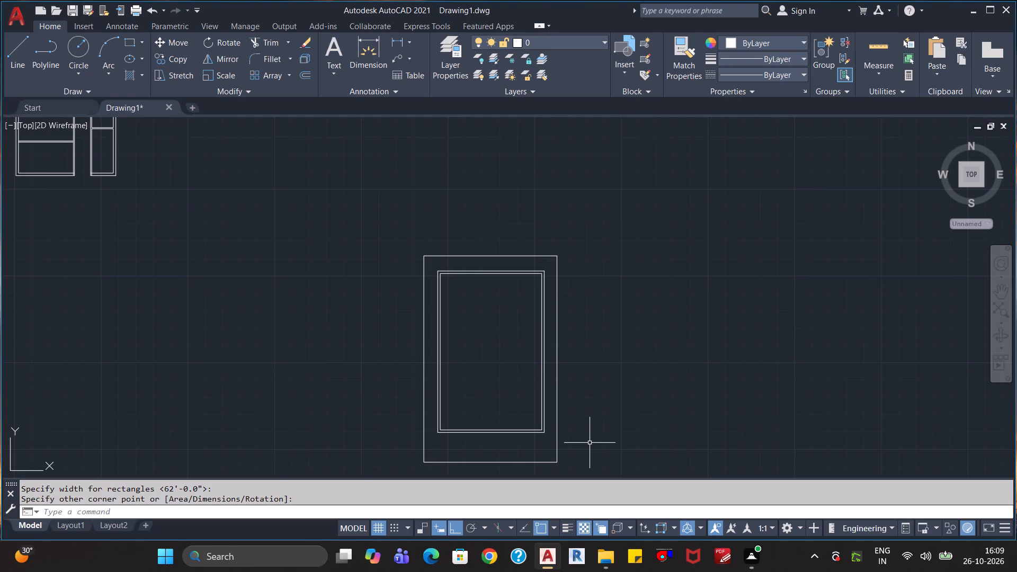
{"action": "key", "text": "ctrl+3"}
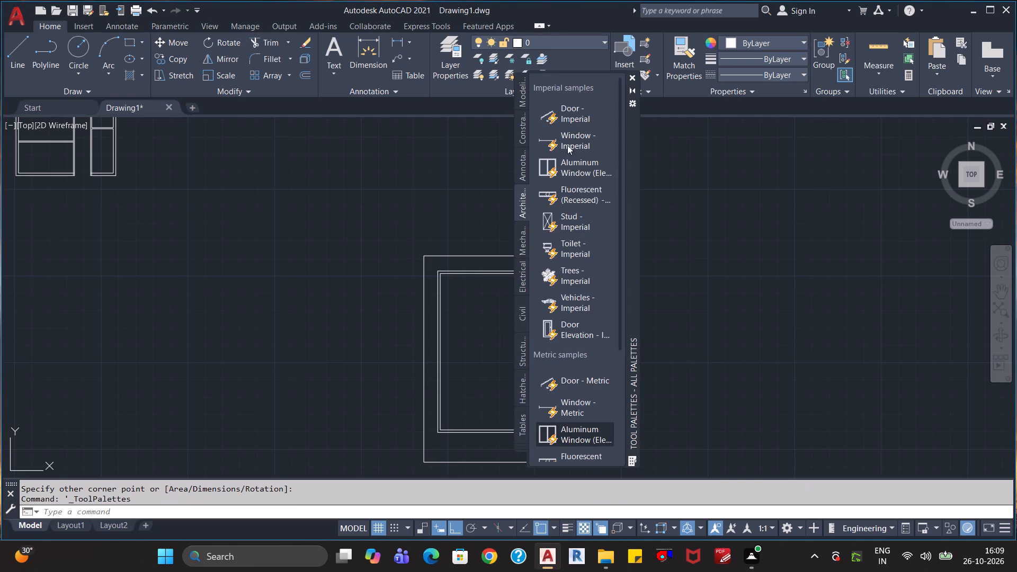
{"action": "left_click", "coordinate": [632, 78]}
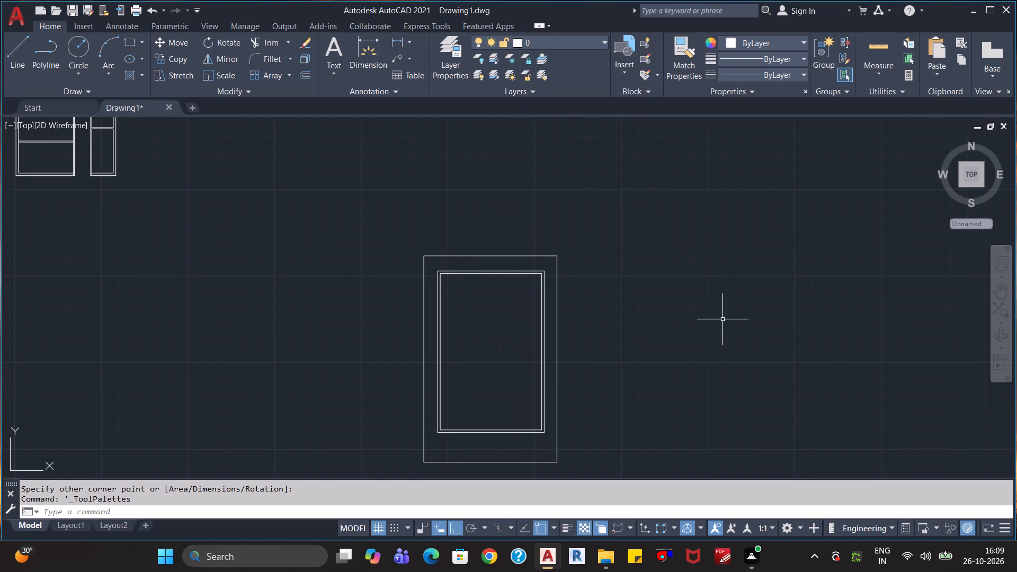
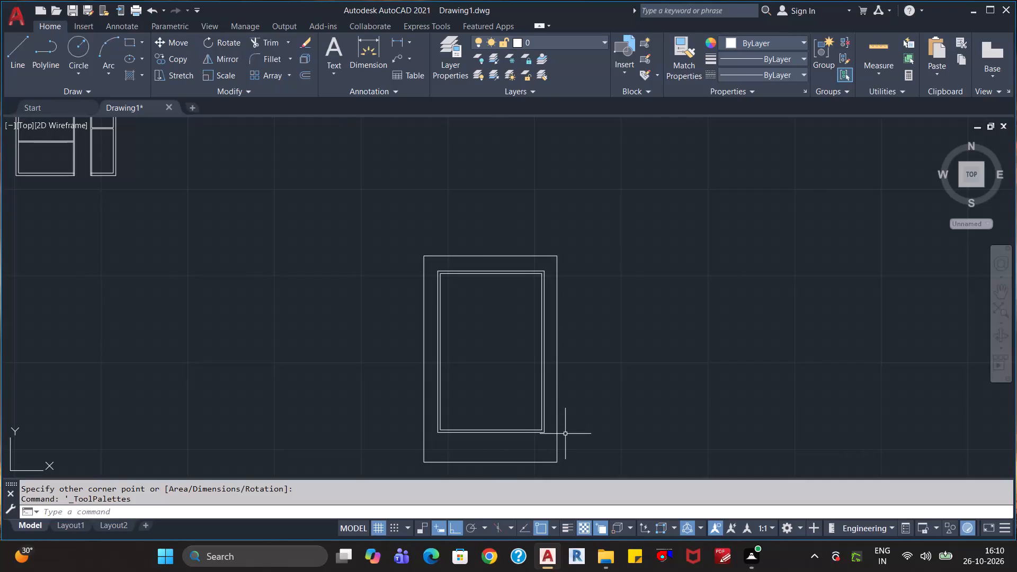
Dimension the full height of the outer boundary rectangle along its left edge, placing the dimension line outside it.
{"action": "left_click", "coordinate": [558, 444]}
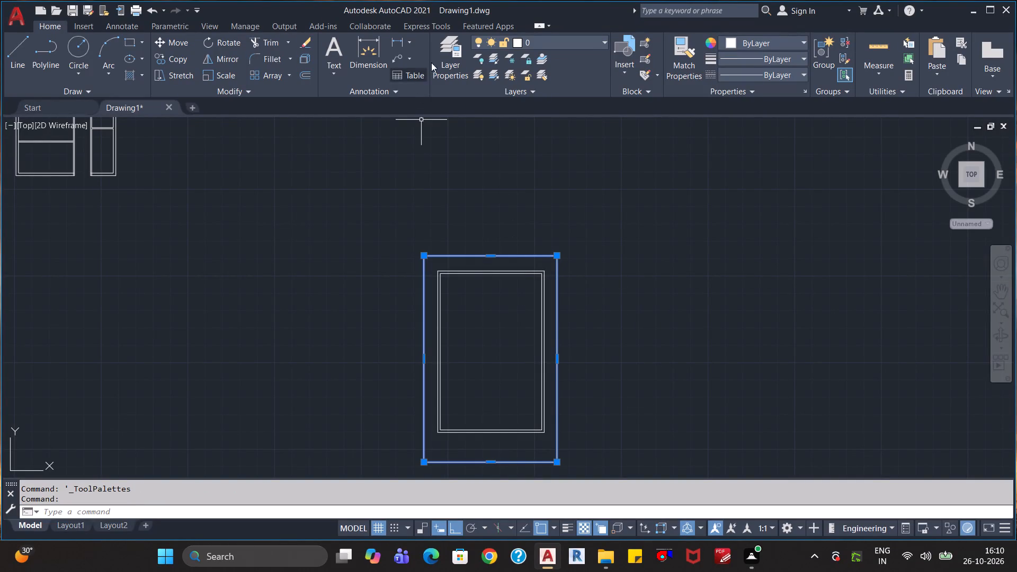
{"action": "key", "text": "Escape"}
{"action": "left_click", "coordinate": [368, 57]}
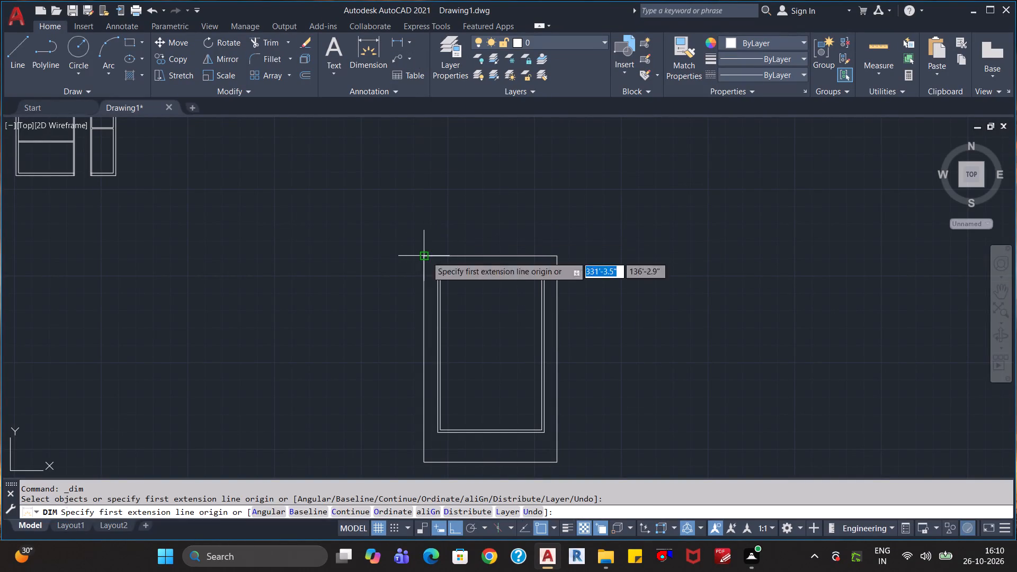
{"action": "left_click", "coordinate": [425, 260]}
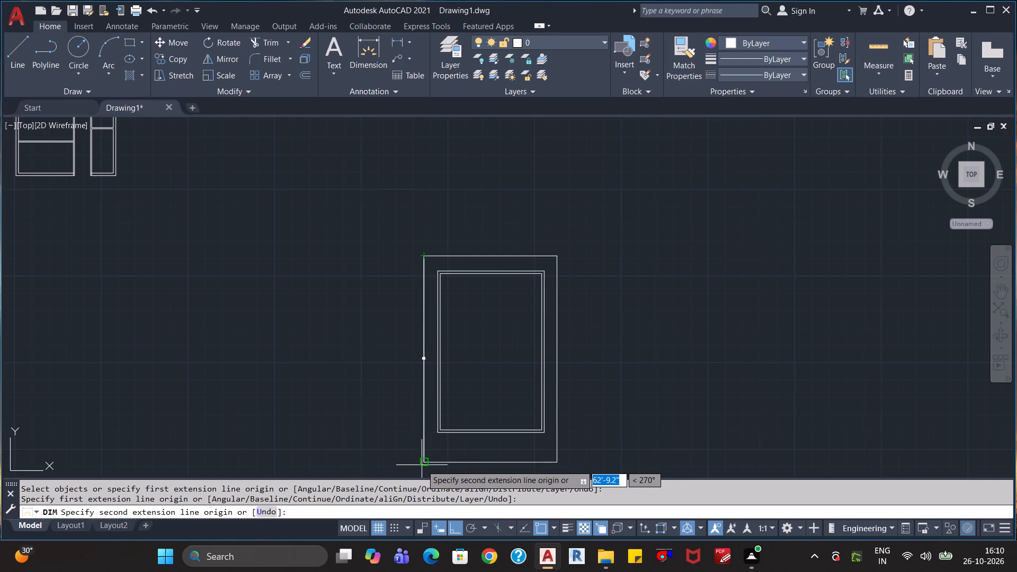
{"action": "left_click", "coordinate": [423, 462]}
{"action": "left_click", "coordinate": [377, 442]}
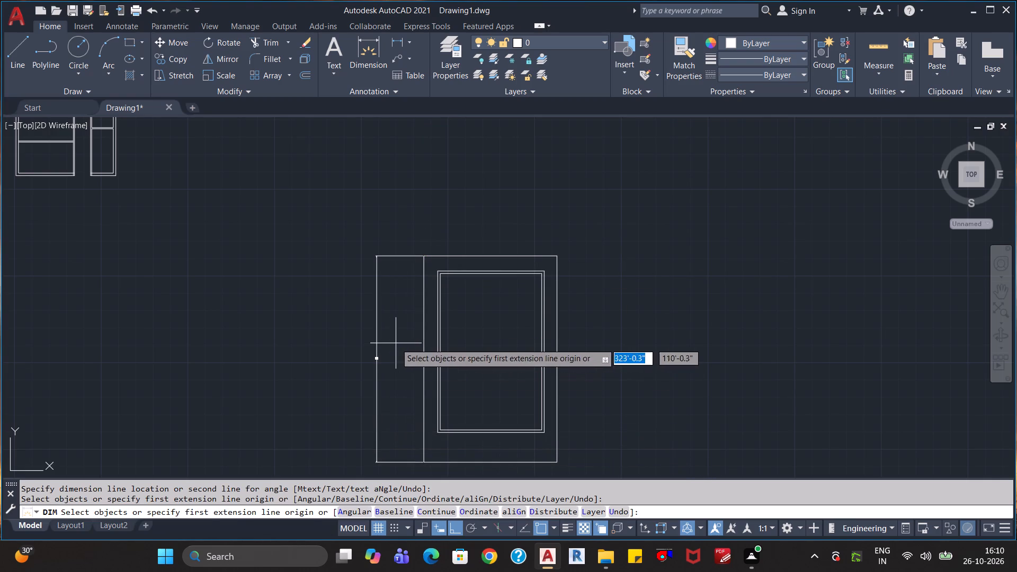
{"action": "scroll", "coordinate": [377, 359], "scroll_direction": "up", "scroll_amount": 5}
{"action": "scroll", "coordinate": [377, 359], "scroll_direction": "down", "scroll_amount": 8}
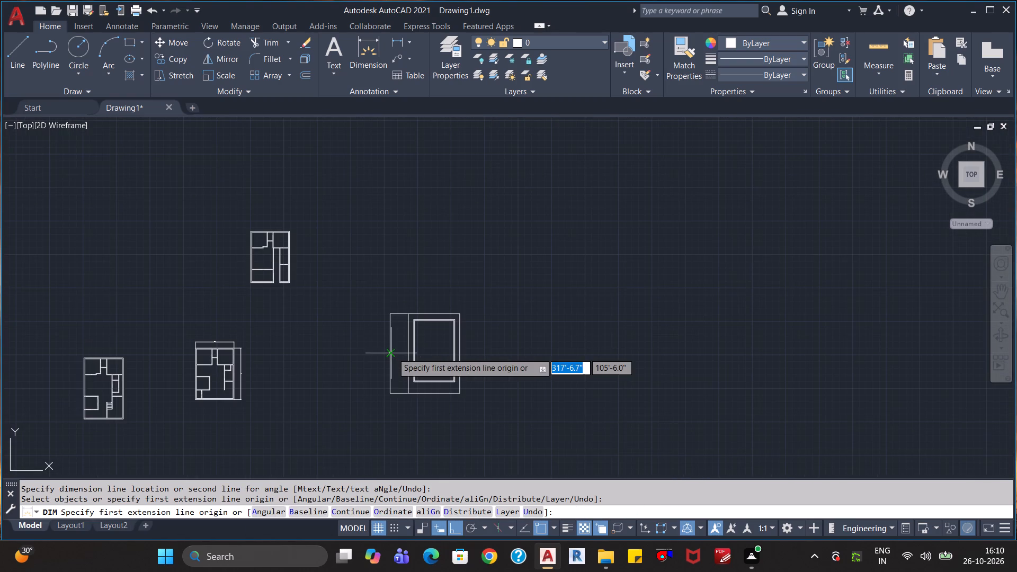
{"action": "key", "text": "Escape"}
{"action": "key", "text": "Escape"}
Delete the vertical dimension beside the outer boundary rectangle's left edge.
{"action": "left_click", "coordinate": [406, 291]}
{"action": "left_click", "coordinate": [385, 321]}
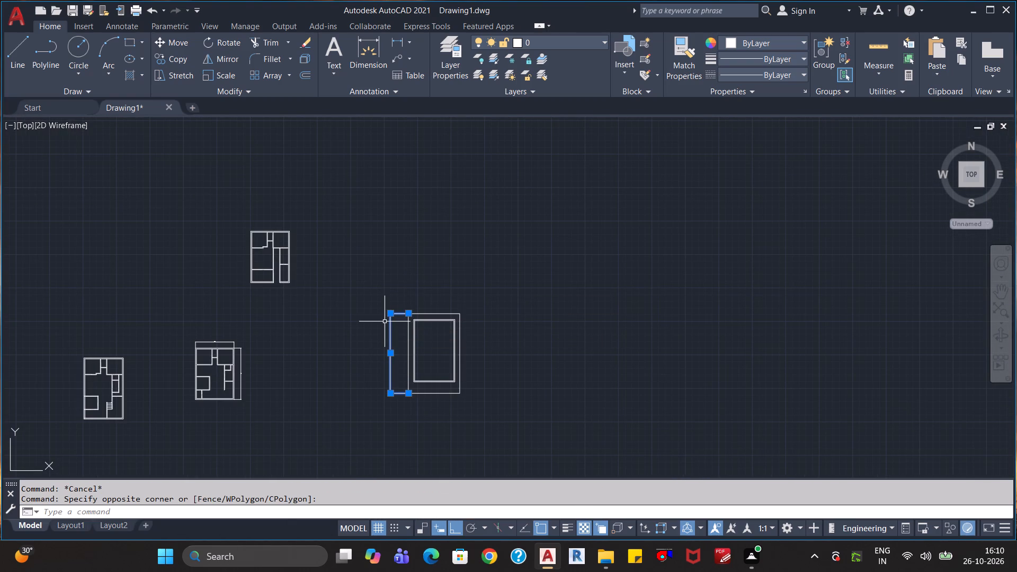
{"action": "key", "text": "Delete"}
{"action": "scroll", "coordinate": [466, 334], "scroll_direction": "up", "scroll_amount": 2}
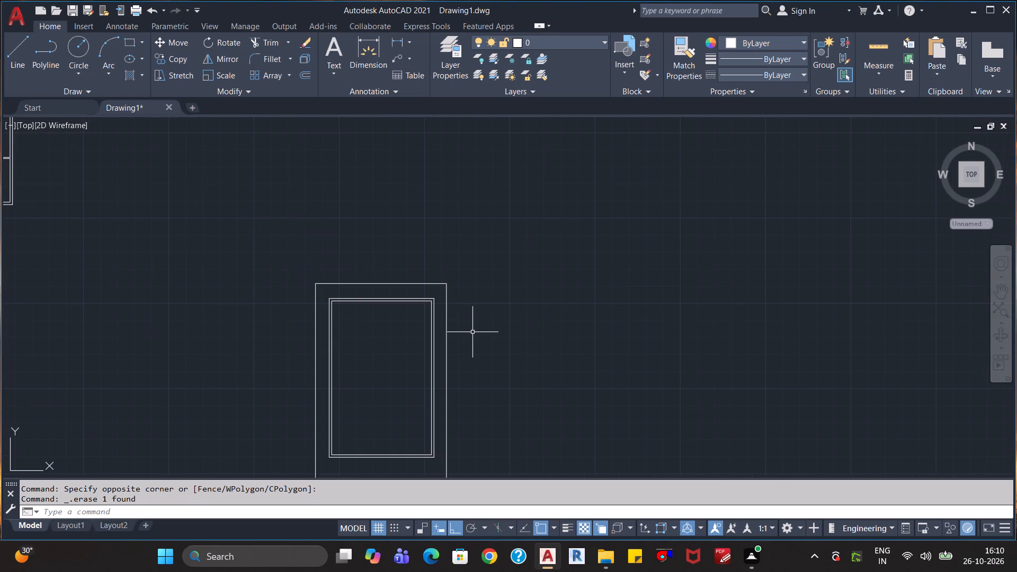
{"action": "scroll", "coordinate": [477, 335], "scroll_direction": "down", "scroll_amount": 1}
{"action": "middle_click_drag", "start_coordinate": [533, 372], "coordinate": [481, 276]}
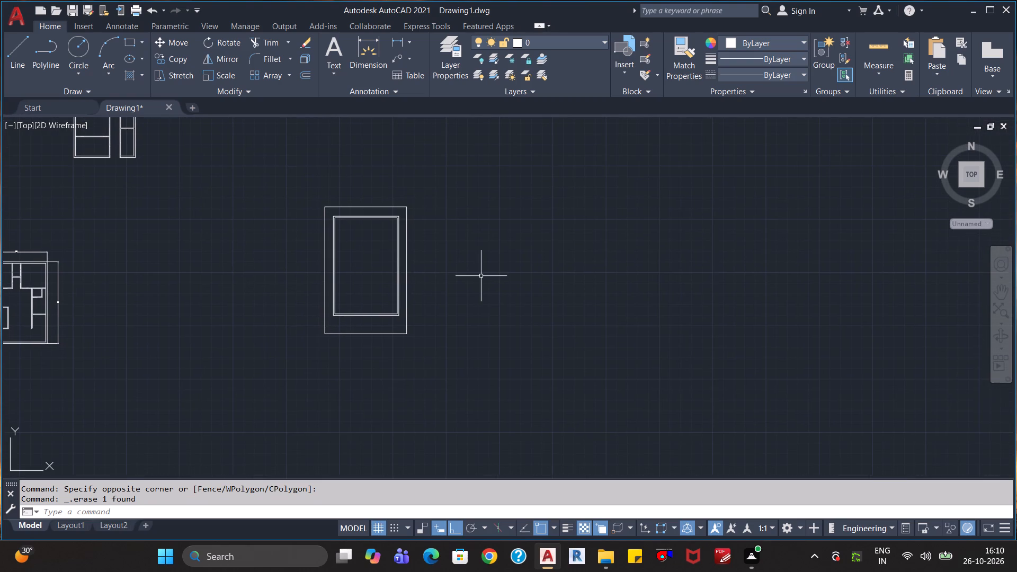
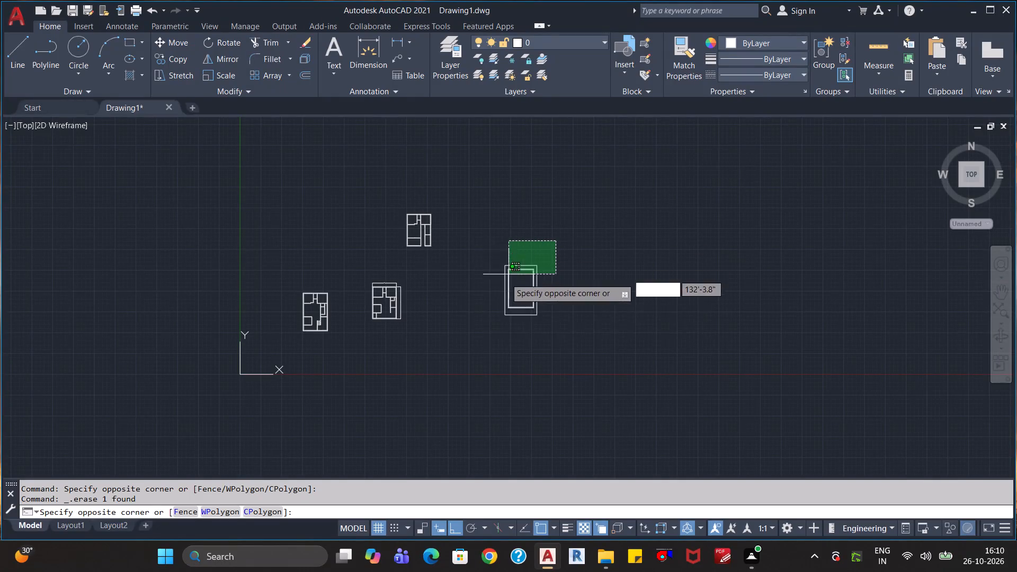
Delete the three nested boundary rectangles of the new plan, located apart from the finished floor plans.
{"action": "left_click", "coordinate": [489, 324]}
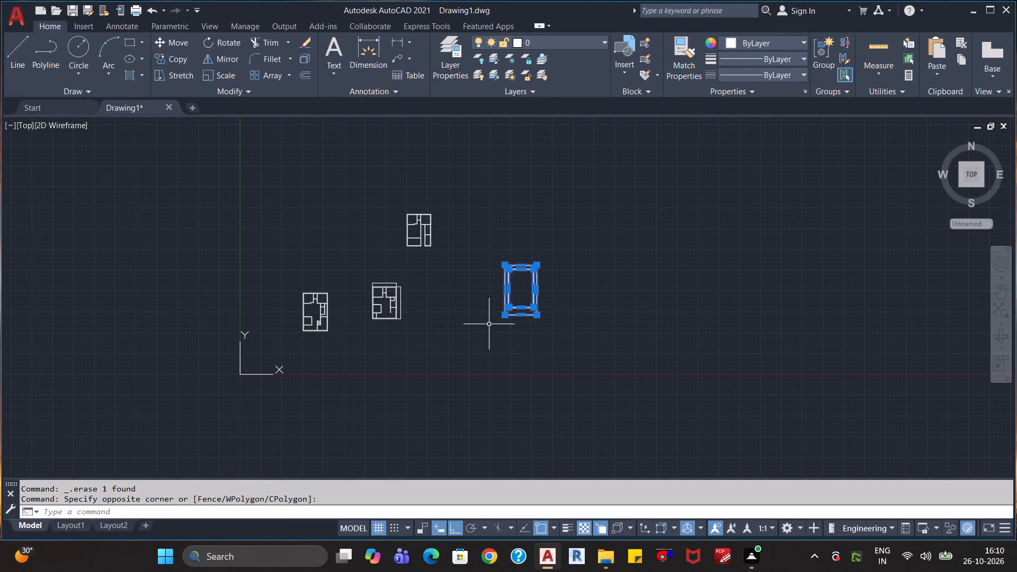
{"action": "key", "text": "Delete"}
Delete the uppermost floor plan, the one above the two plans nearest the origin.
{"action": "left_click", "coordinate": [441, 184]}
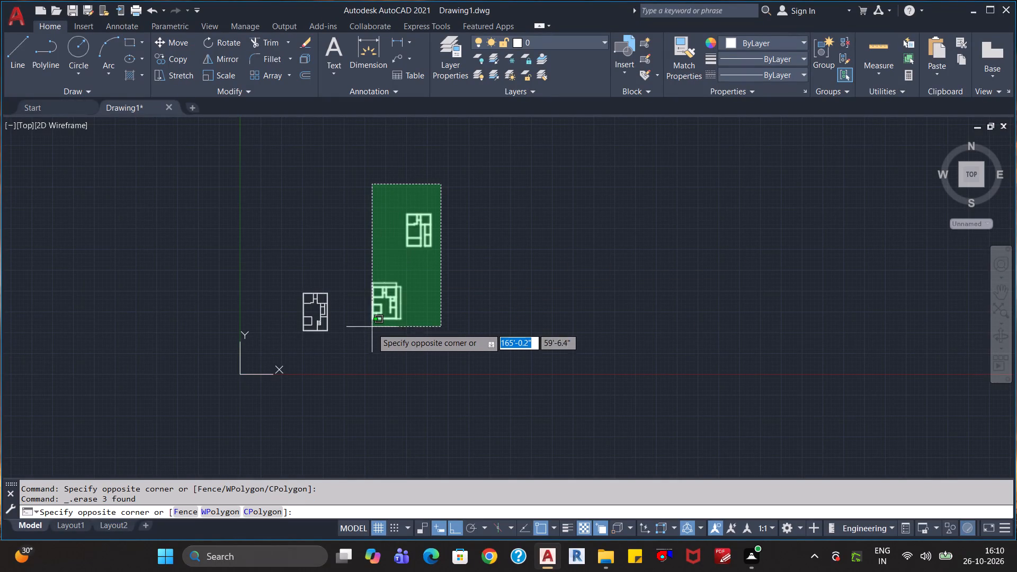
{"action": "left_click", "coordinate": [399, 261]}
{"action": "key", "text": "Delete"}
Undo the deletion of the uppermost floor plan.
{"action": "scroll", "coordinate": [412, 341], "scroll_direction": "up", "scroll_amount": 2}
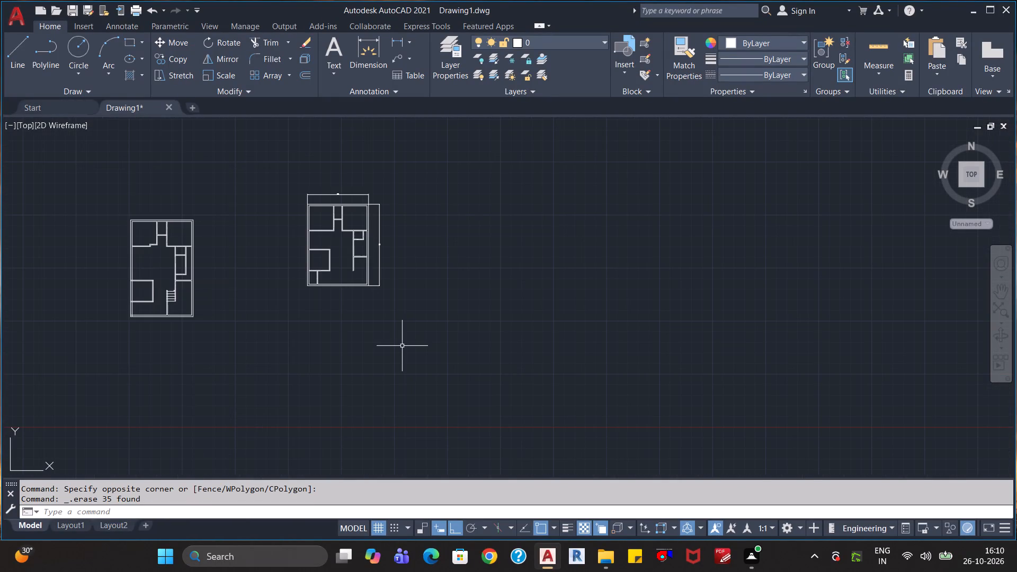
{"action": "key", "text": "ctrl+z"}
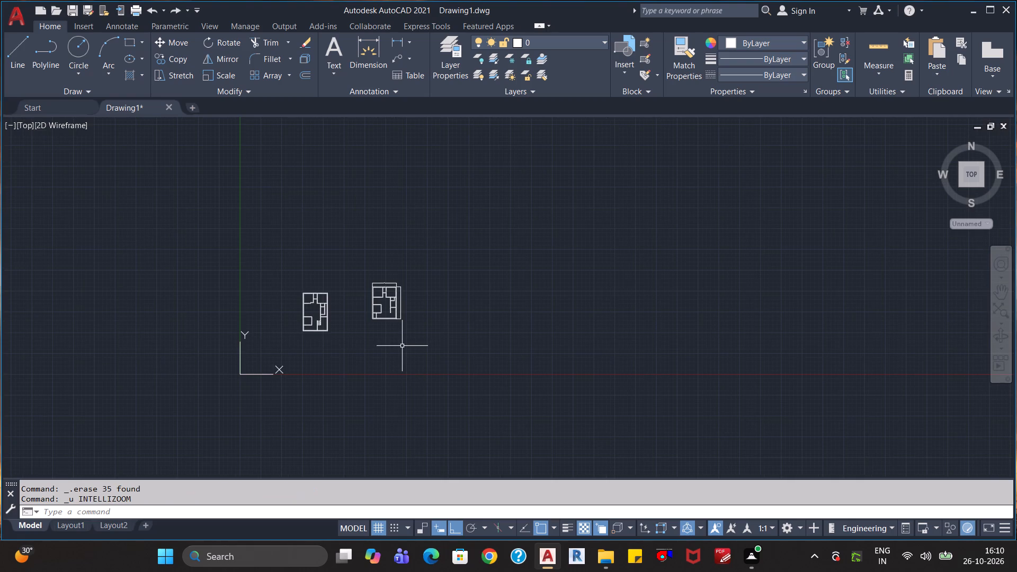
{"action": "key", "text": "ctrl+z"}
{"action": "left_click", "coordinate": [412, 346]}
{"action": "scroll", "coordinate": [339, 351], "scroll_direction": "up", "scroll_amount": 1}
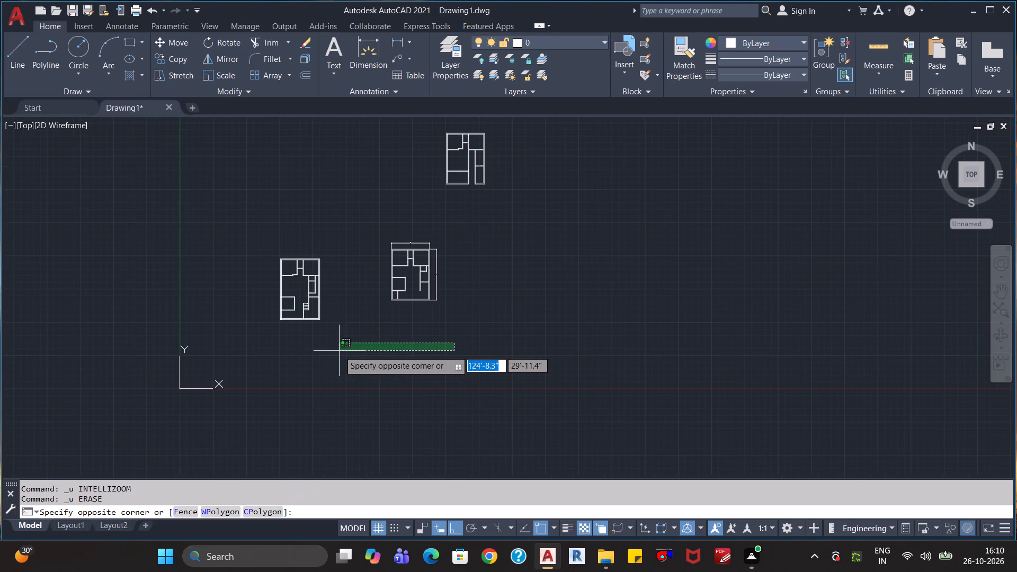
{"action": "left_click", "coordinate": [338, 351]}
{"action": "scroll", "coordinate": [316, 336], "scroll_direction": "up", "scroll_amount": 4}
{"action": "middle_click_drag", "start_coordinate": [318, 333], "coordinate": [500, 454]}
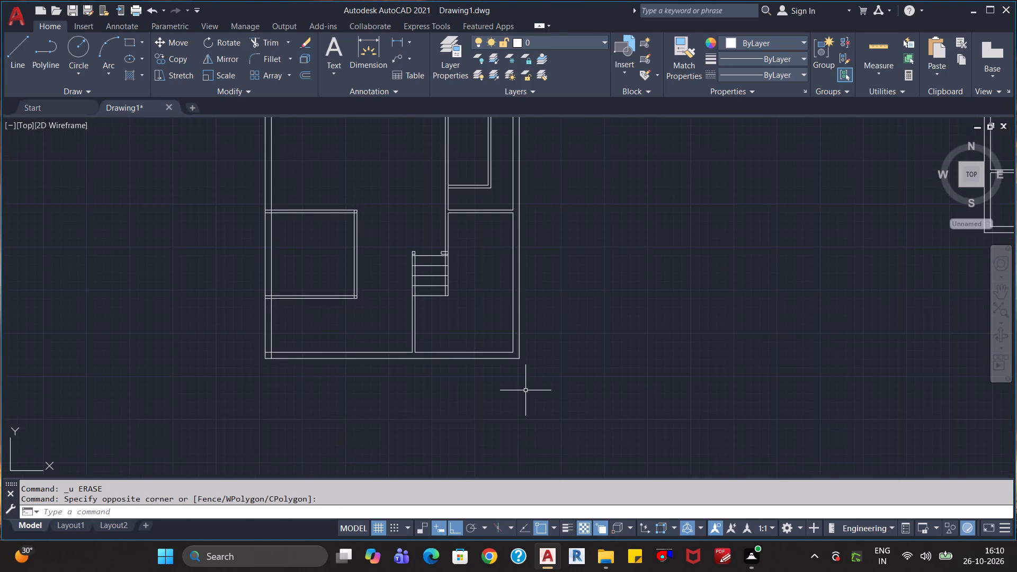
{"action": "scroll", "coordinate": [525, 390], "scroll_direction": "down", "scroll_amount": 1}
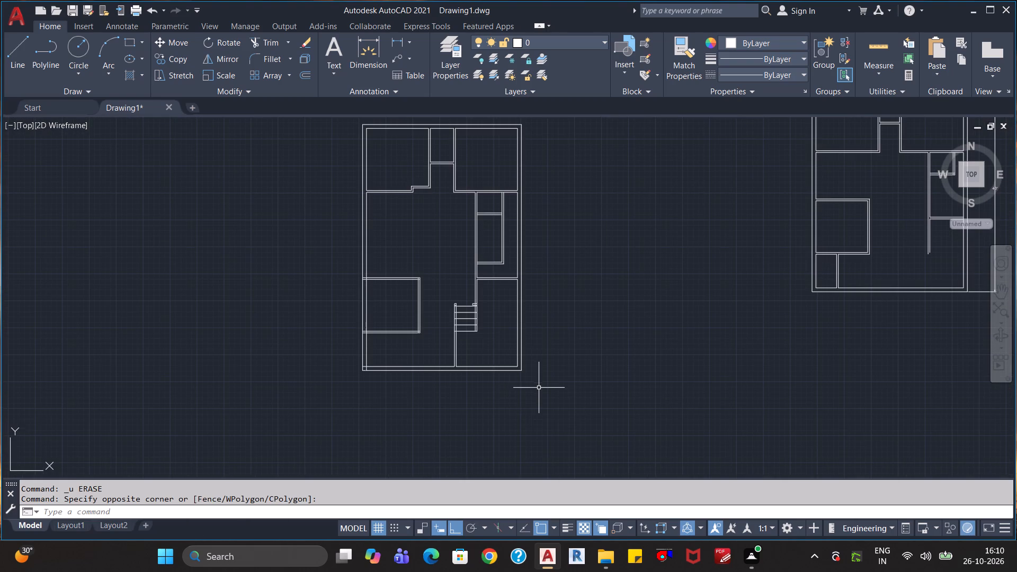
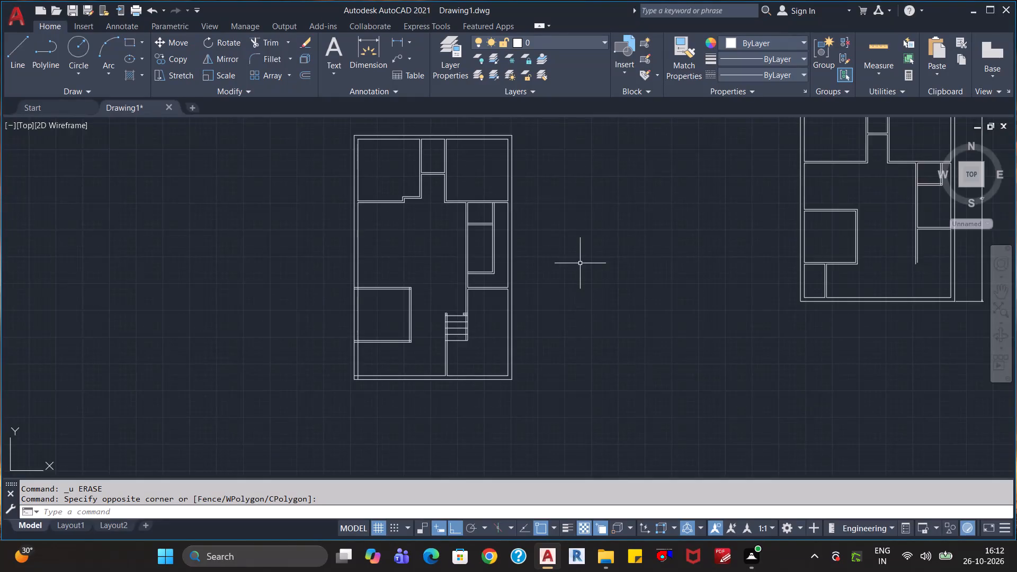
Examine the floor plan with stairs, focusing on the staircase and the partition walls around it.
{"action": "middle_click_drag", "start_coordinate": [600, 280], "coordinate": [632, 326]}
{"action": "scroll", "coordinate": [556, 347], "scroll_direction": "up", "scroll_amount": 1}
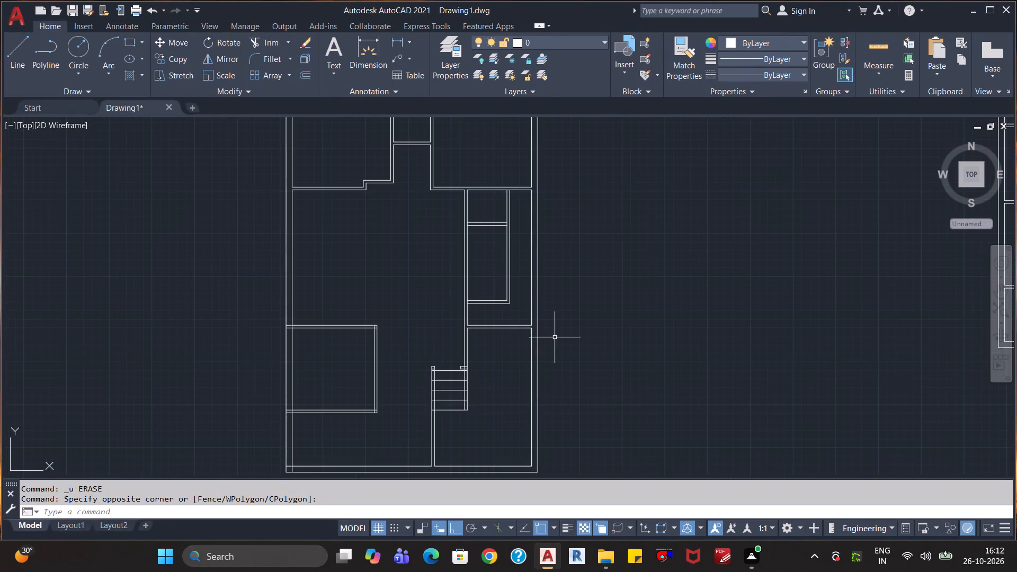
{"action": "scroll", "coordinate": [555, 336], "scroll_direction": "down", "scroll_amount": 1}
{"action": "scroll", "coordinate": [597, 324], "scroll_direction": "up", "scroll_amount": 1}
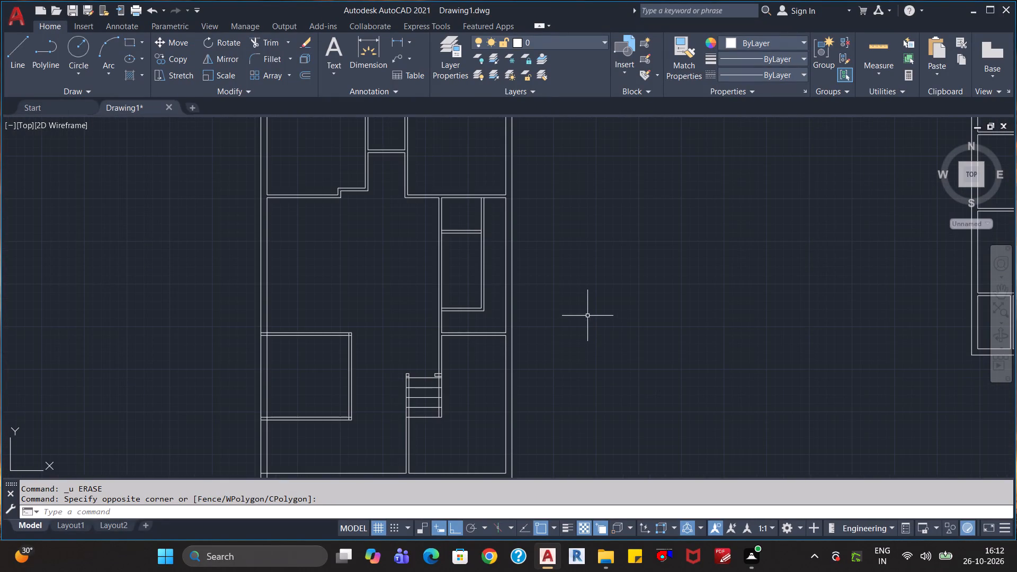
{"action": "scroll", "coordinate": [587, 315], "scroll_direction": "down", "scroll_amount": 1}
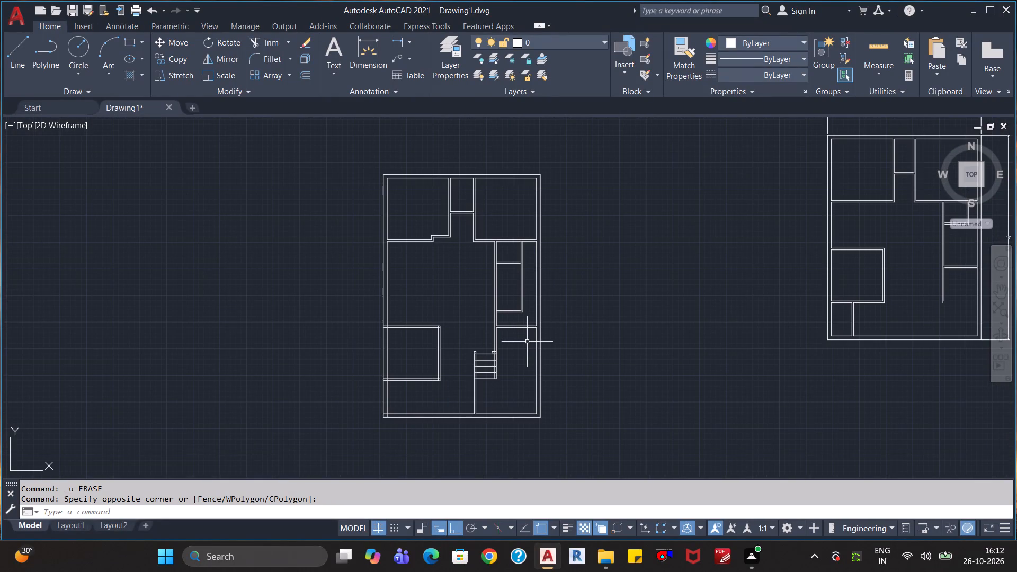
{"action": "scroll", "coordinate": [527, 342], "scroll_direction": "up", "scroll_amount": 2}
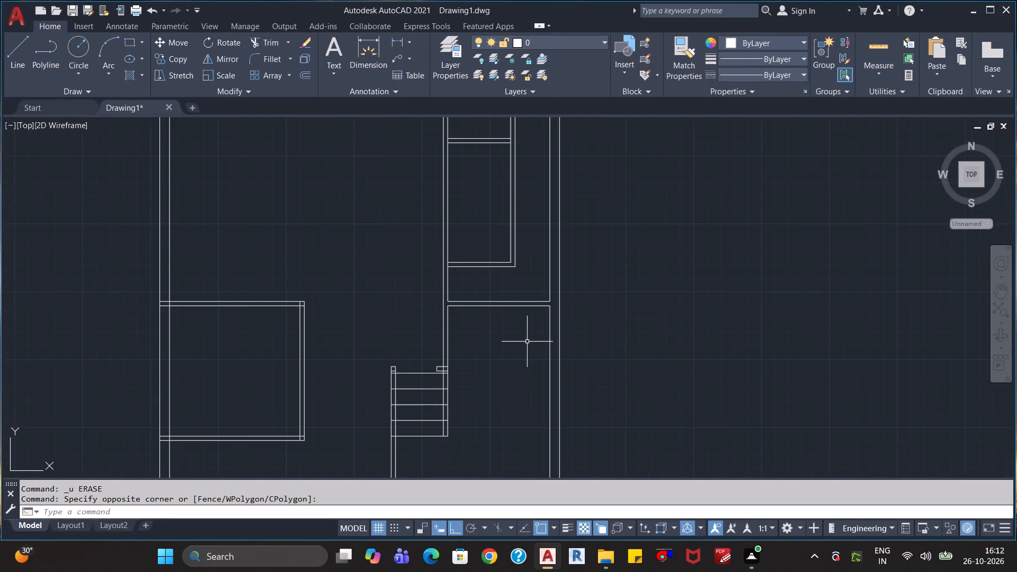
{"action": "scroll", "coordinate": [527, 342], "scroll_direction": "down", "scroll_amount": 1}
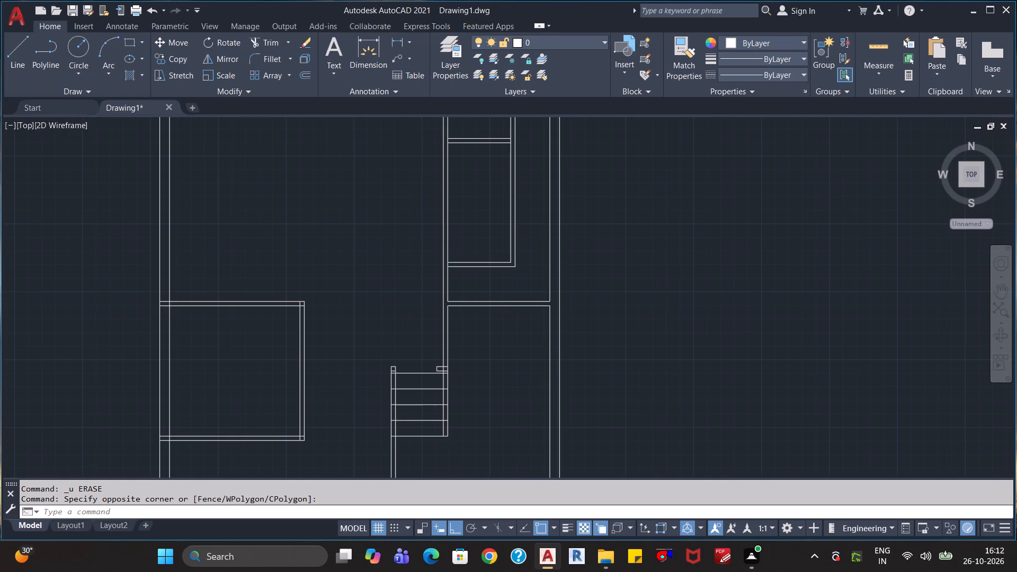
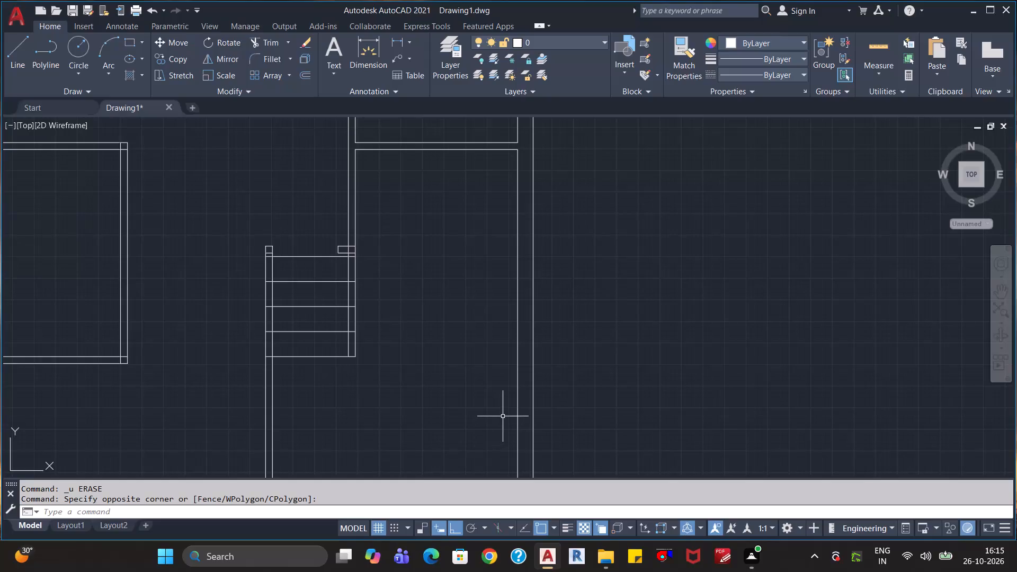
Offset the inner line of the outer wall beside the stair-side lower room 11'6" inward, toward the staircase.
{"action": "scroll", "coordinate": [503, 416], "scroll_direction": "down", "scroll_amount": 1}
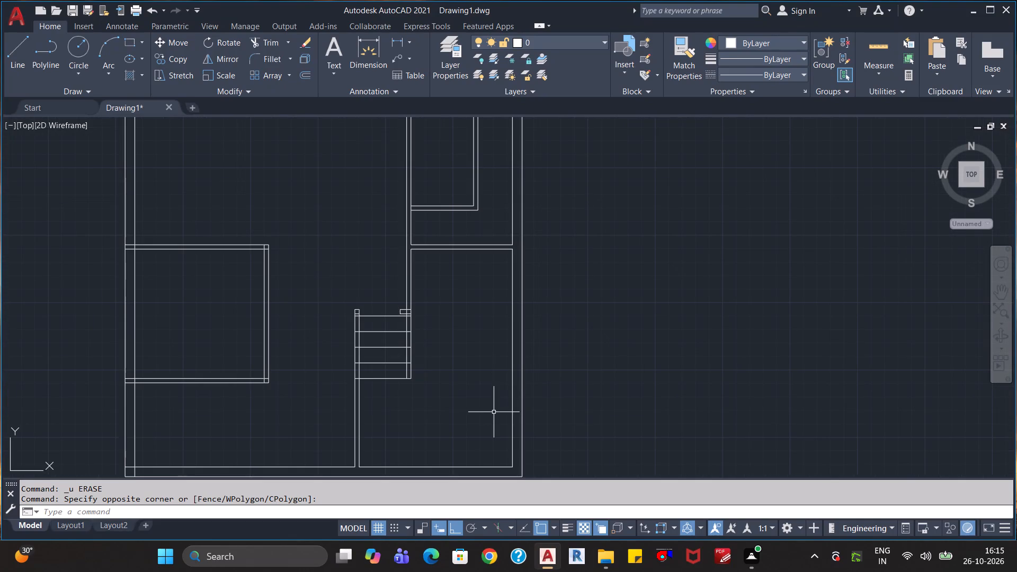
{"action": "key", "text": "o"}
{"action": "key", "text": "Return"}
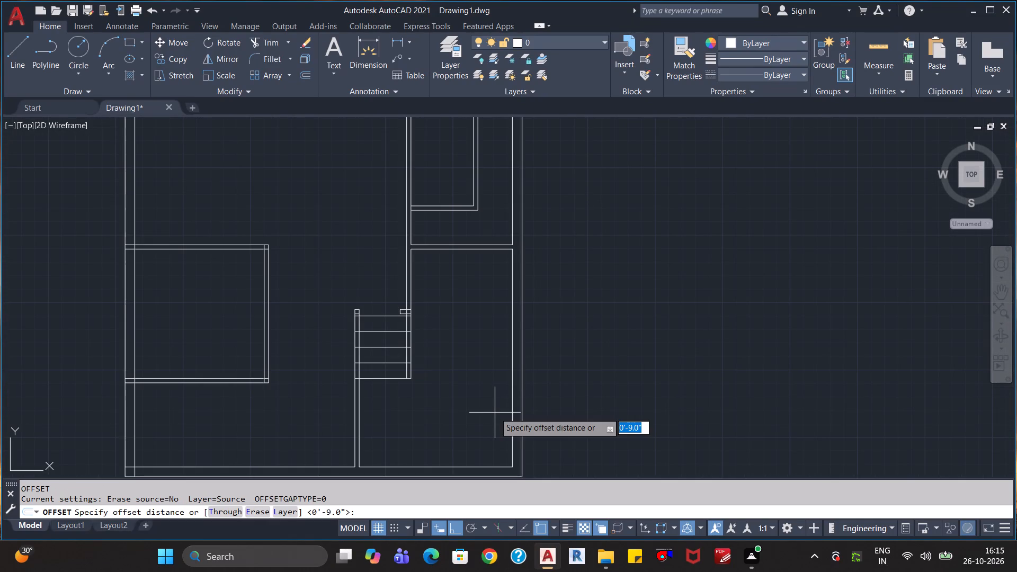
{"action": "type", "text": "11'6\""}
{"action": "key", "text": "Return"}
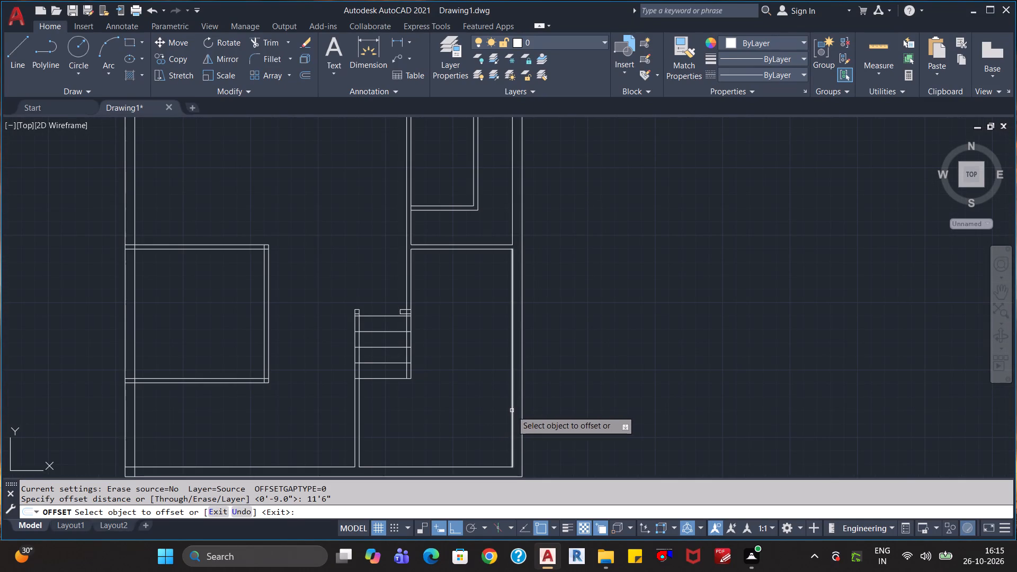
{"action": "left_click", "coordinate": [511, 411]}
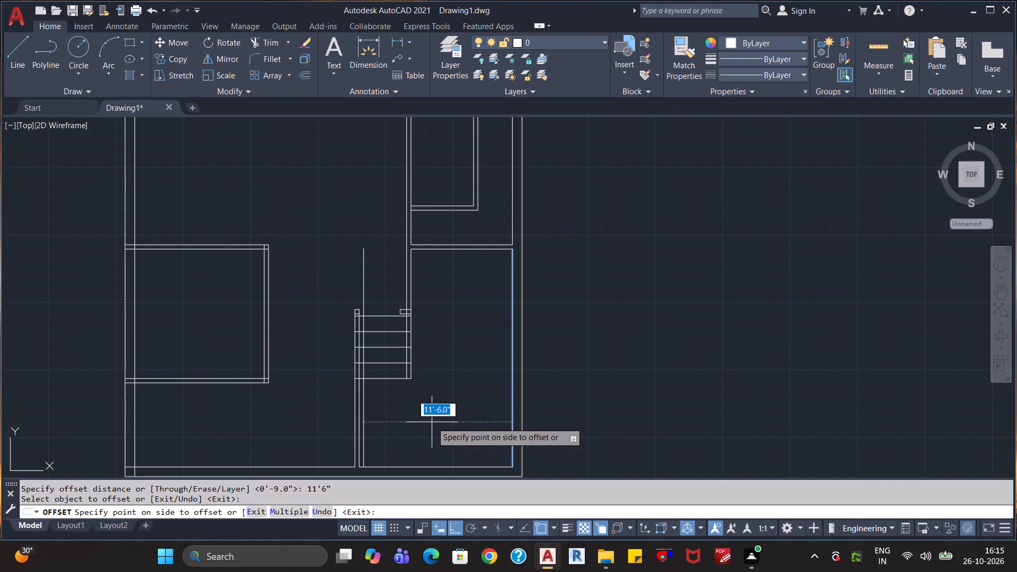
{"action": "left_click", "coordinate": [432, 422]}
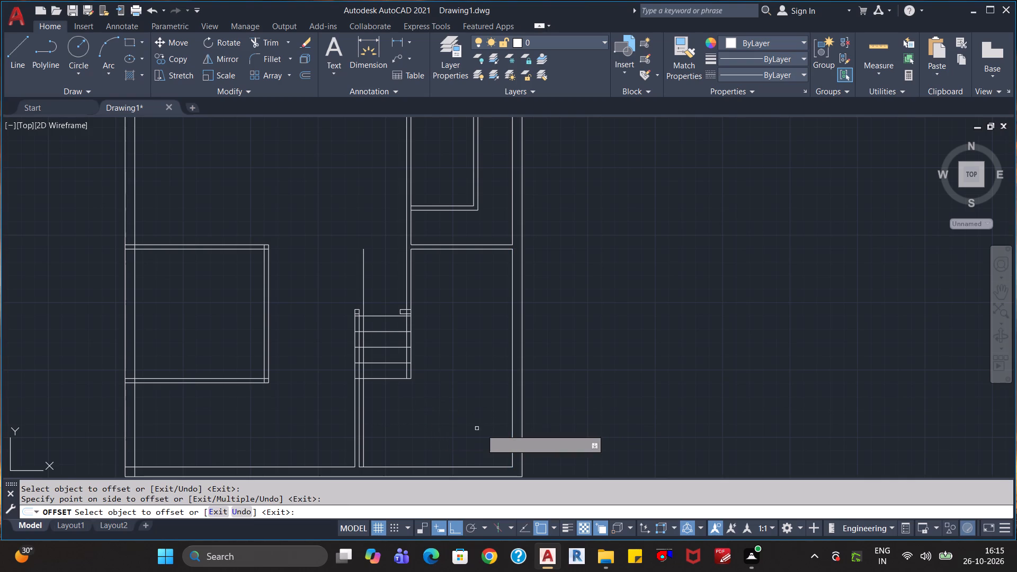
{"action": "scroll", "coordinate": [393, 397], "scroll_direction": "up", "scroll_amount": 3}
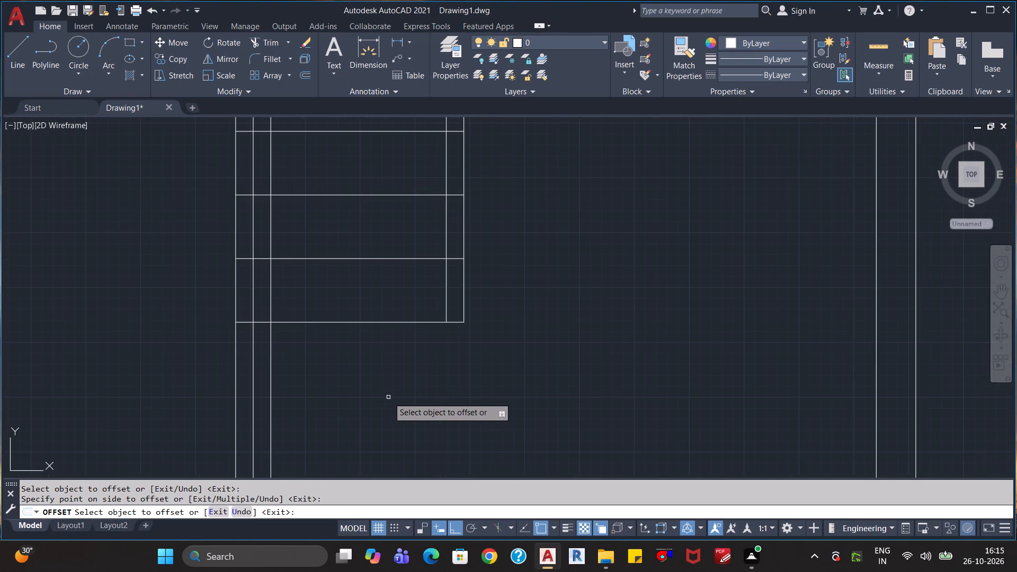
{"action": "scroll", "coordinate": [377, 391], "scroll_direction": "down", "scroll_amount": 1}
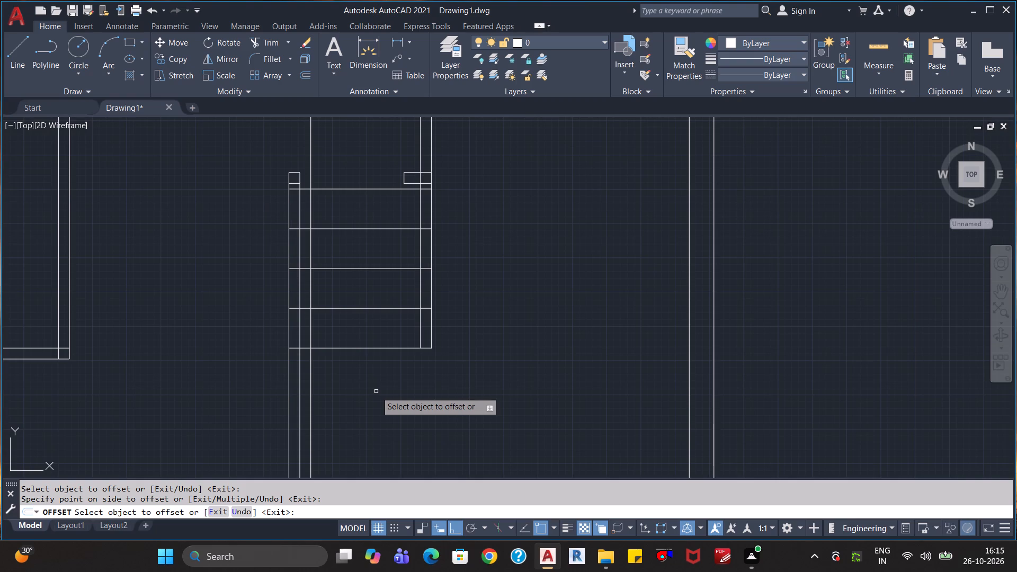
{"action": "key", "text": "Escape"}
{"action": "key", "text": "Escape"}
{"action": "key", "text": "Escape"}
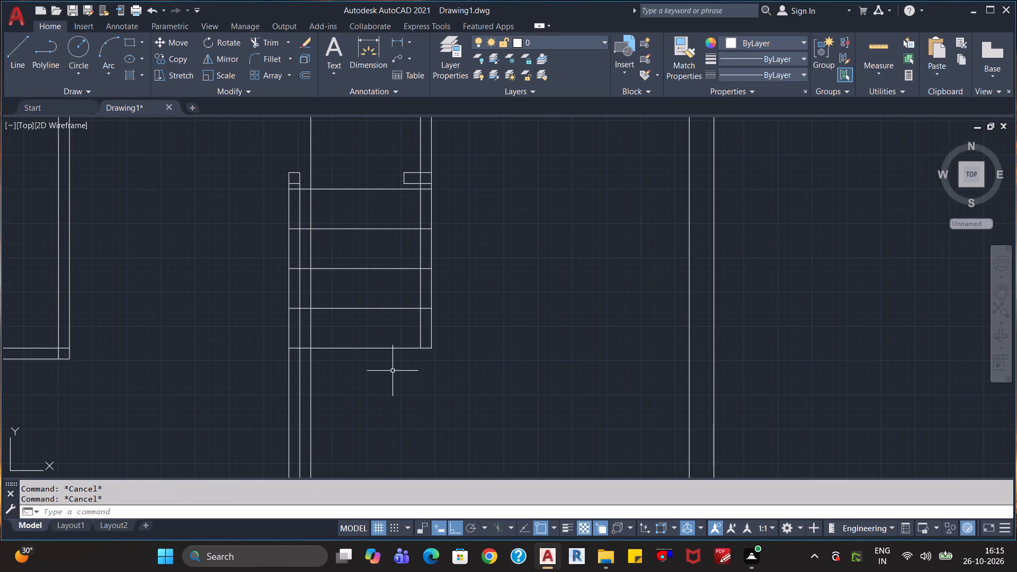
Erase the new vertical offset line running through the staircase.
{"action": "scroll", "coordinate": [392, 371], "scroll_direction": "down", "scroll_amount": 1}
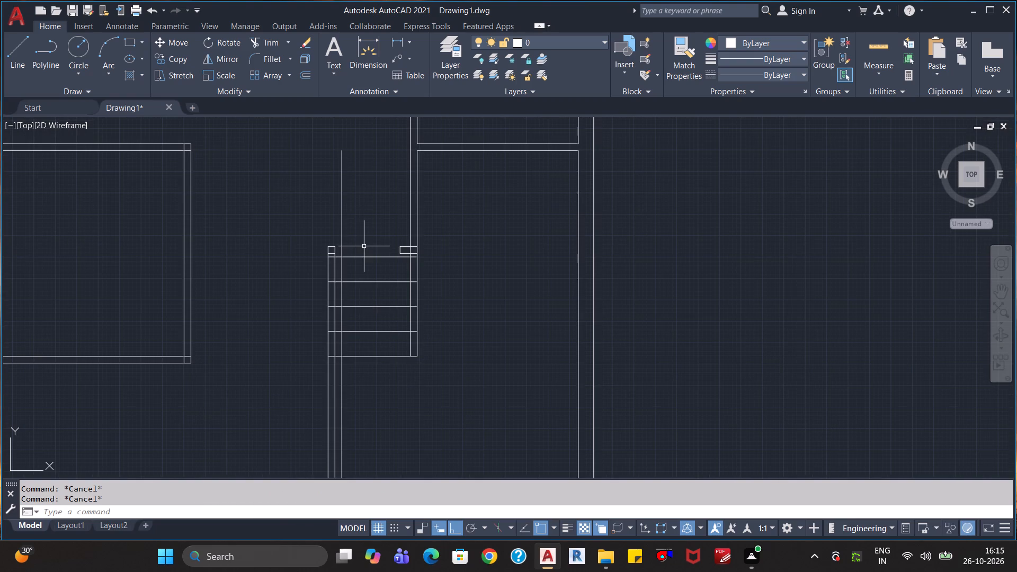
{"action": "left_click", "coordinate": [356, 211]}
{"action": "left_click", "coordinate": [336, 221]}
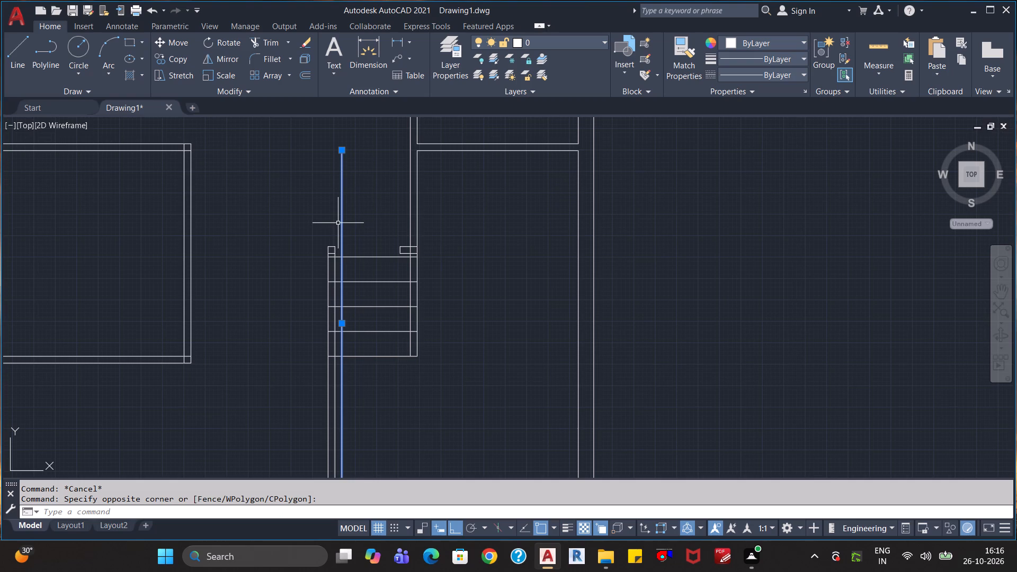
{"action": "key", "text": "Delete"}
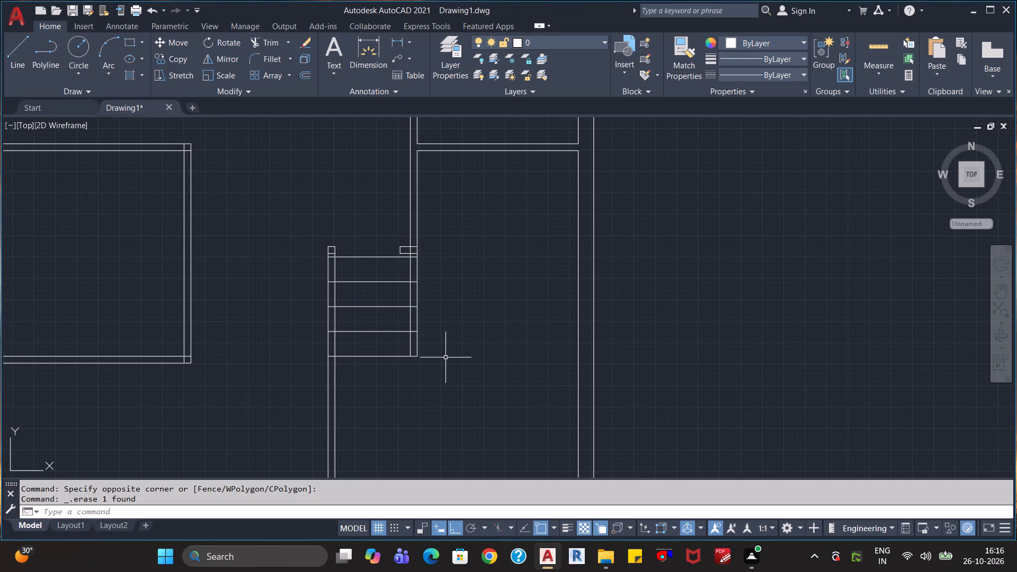
Measure the lower room beside the staircase with the quick measuring tool.
{"action": "scroll", "coordinate": [445, 358], "scroll_direction": "up", "scroll_amount": 1}
{"action": "scroll", "coordinate": [445, 358], "scroll_direction": "down", "scroll_amount": 3}
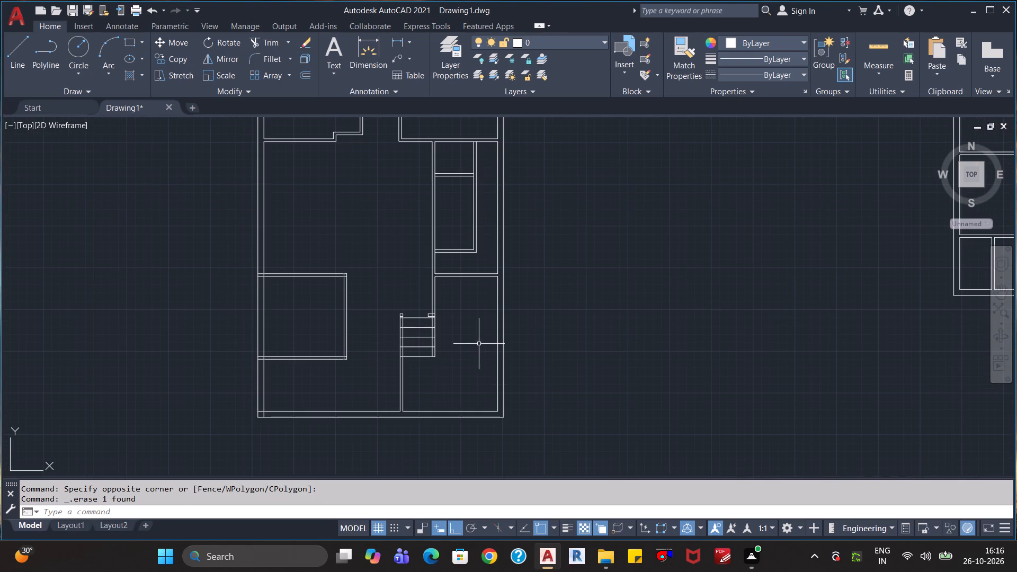
{"action": "left_click", "coordinate": [883, 50]}
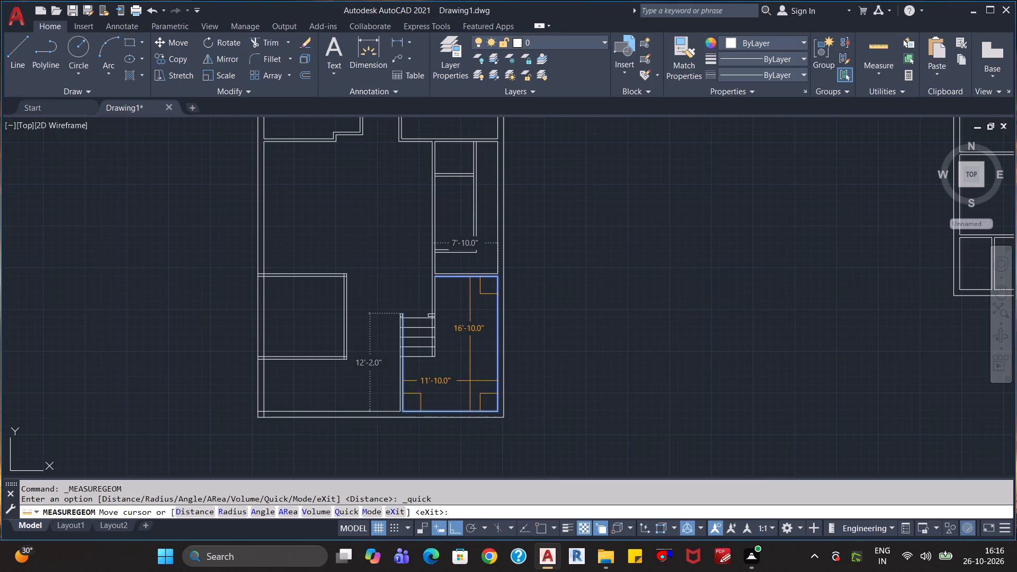
{"action": "key", "text": "Escape"}
{"action": "scroll", "coordinate": [470, 381], "scroll_direction": "down", "scroll_amount": 1}
{"action": "scroll", "coordinate": [470, 381], "scroll_direction": "up", "scroll_amount": 2}
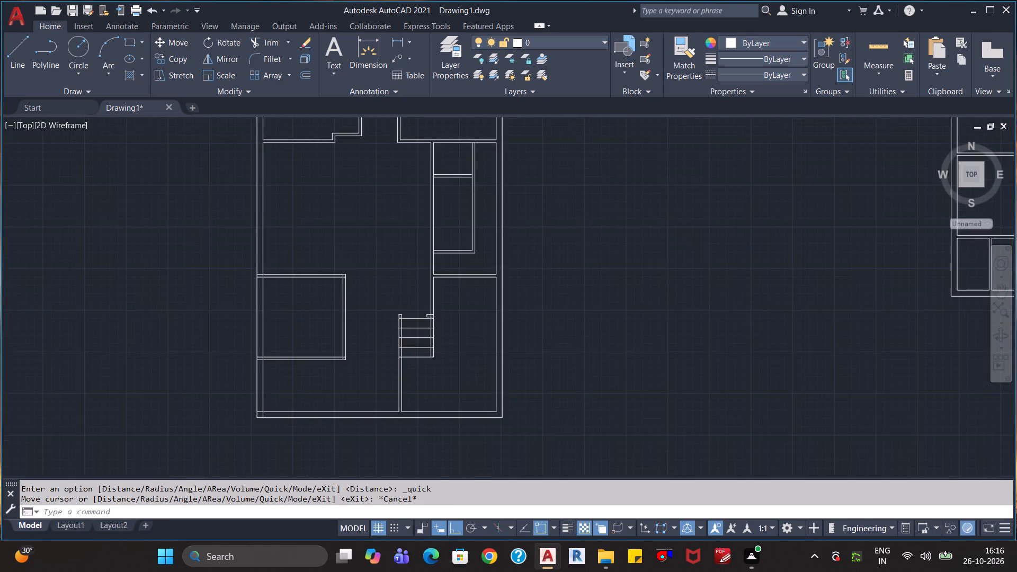
Offset the inner line of the plan's left outer wall 4' inward, for a partition in the bottom-left area.
{"action": "middle_click_drag", "start_coordinate": [457, 365], "coordinate": [626, 489]}
{"action": "scroll", "coordinate": [626, 489], "scroll_direction": "up", "scroll_amount": 1}
{"action": "scroll", "coordinate": [512, 397], "scroll_direction": "down", "scroll_amount": 1}
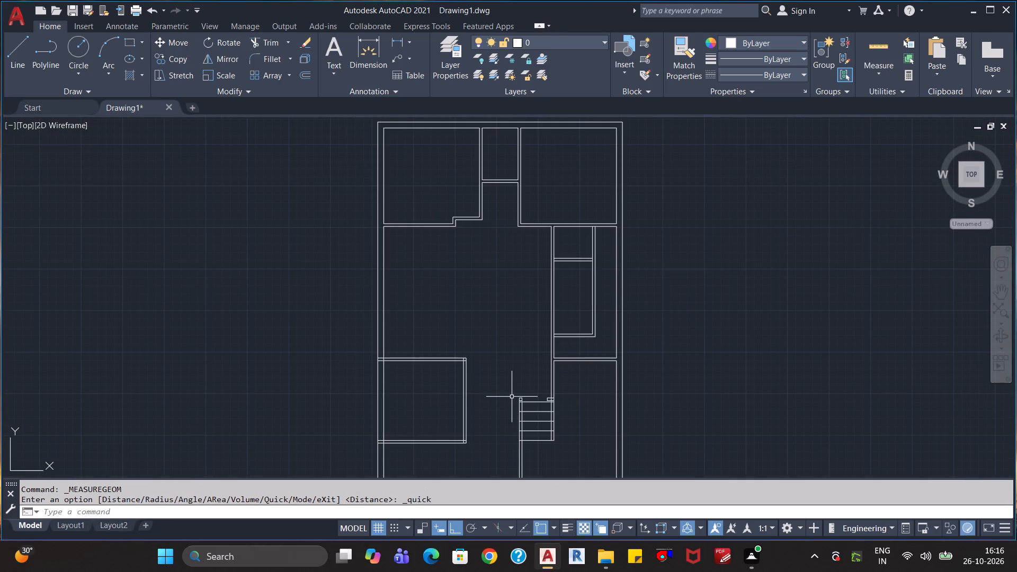
{"action": "middle_click_drag", "start_coordinate": [505, 413], "coordinate": [474, 342]}
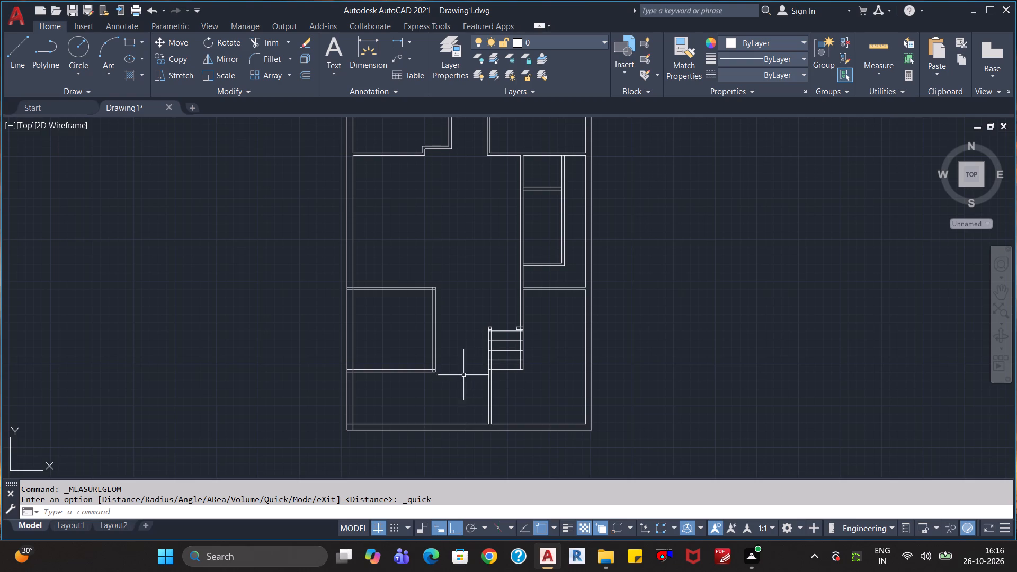
{"action": "scroll", "coordinate": [381, 385], "scroll_direction": "up", "scroll_amount": 1}
{"action": "key", "text": "Escape"}
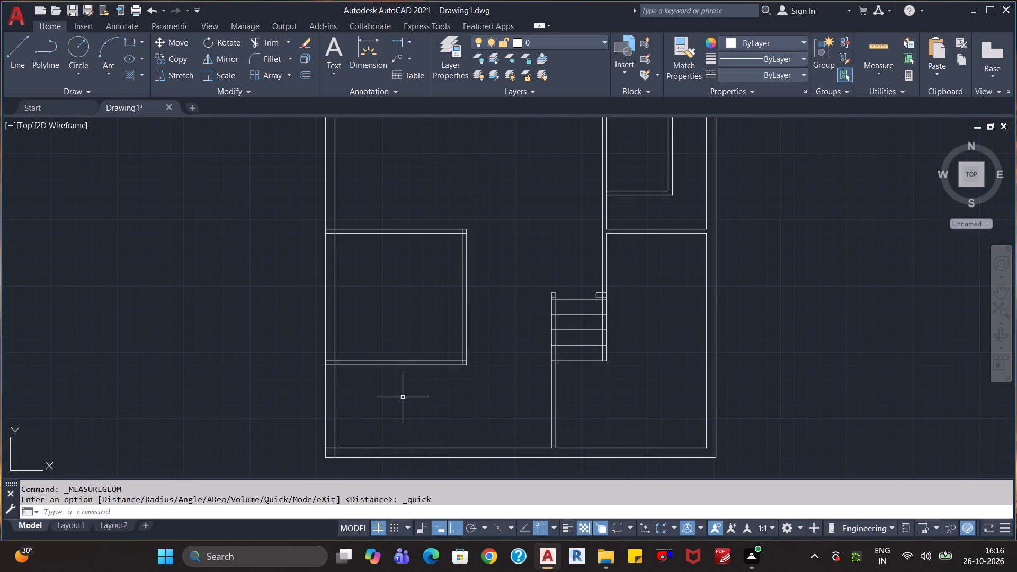
{"action": "key", "text": "Escape"}
{"action": "key", "text": "Escape"}
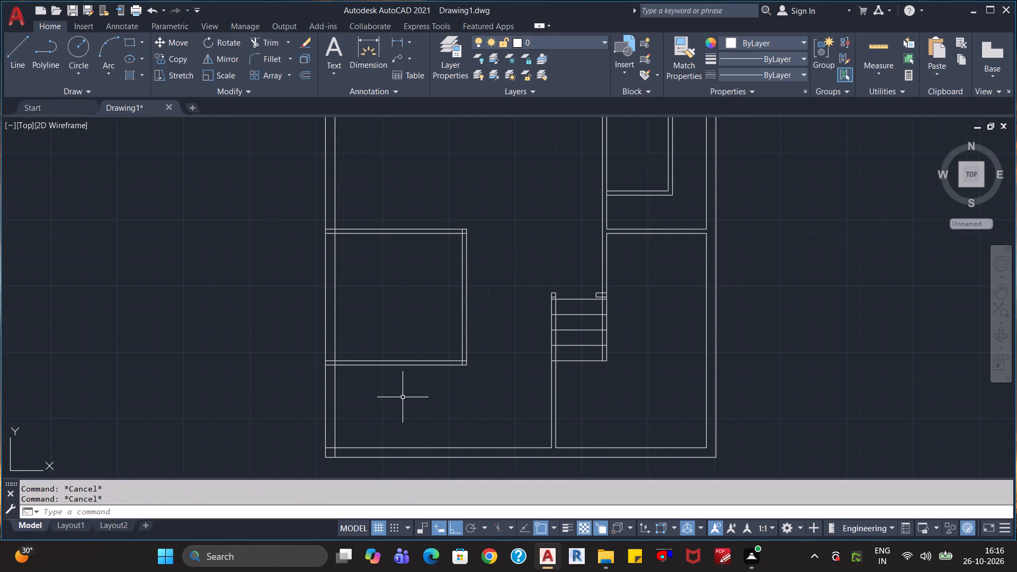
{"action": "key", "text": "o"}
{"action": "key", "text": "Return"}
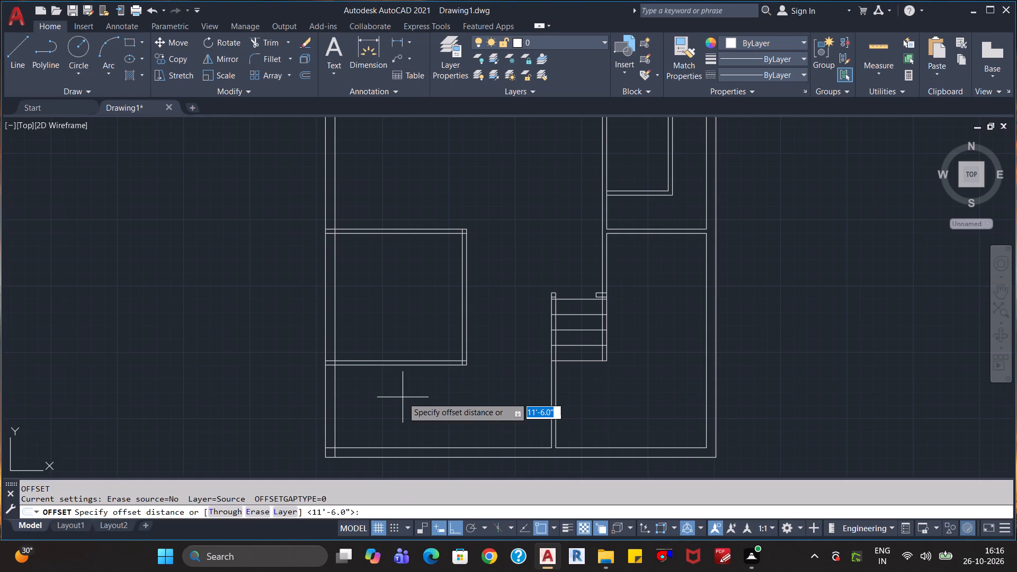
{"action": "type", "text": "4'"}
{"action": "key", "text": "Return"}
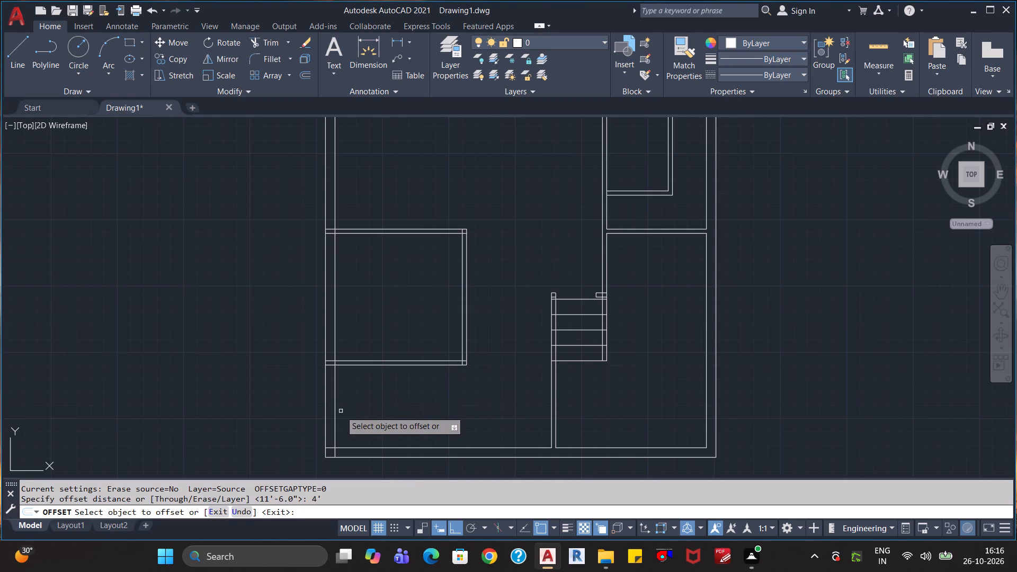
{"action": "left_click", "coordinate": [333, 418]}
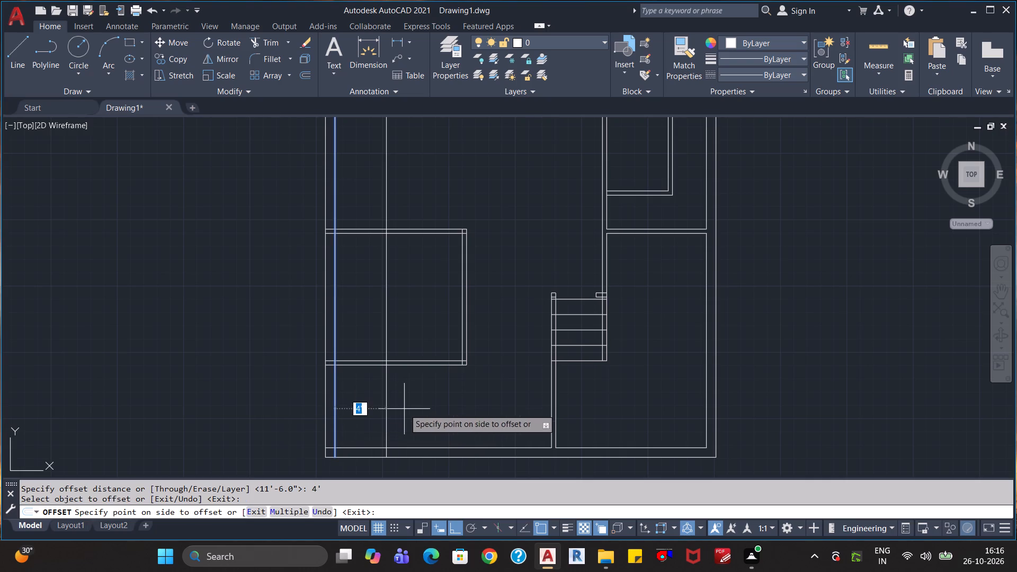
{"action": "left_click", "coordinate": [405, 409]}
Offset the new vertical partition line 4" toward the staircase to give the partition its thickness.
{"action": "left_click", "coordinate": [387, 412]}
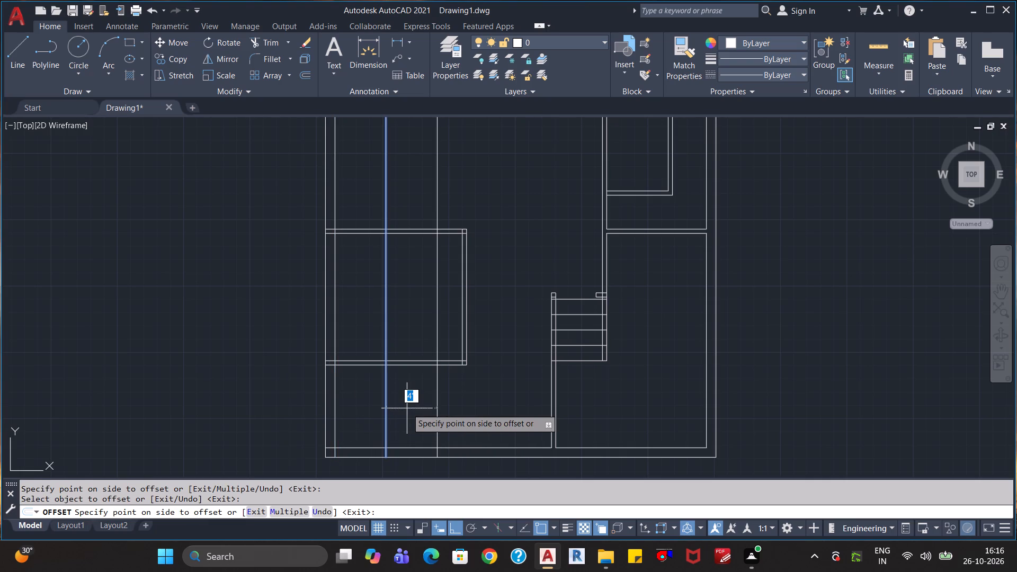
{"action": "type", "text": "4\""}
{"action": "key", "text": "Return"}
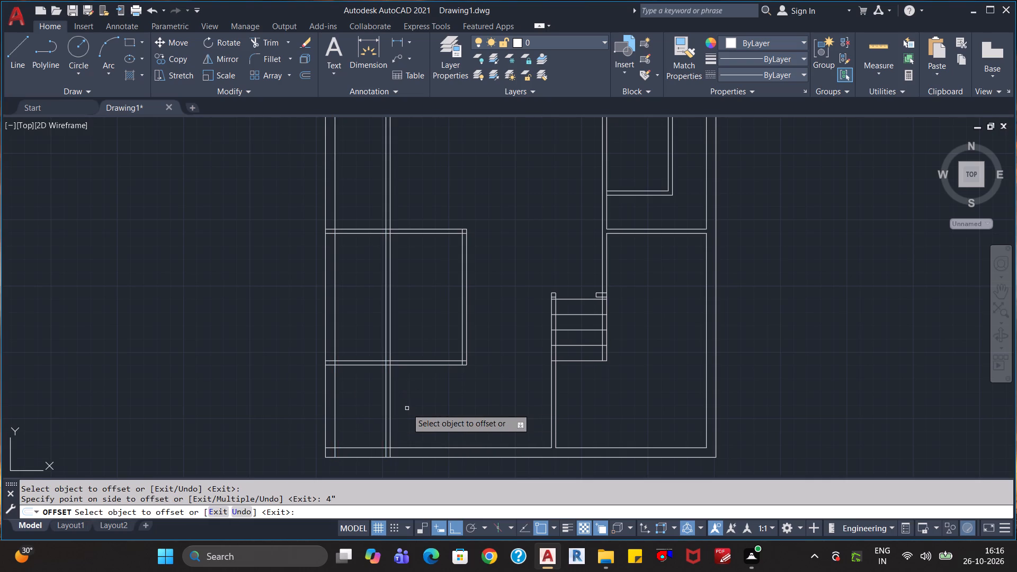
{"action": "key", "text": "Escape"}
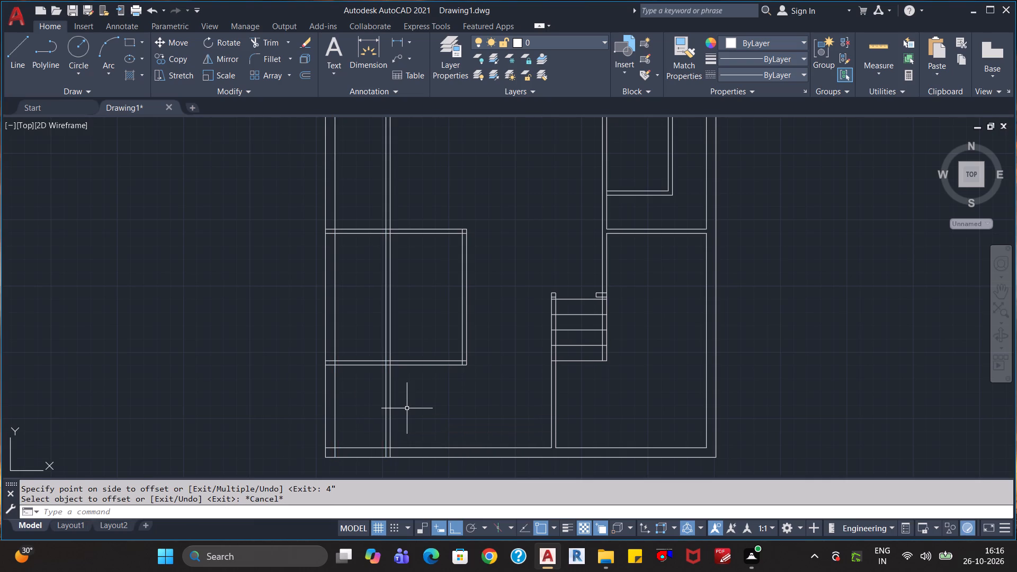
Trim the two partition lines across the left-hand room and erase their leftover segments above it.
{"action": "type", "text": "tr"}
{"action": "key", "text": "Return"}
{"action": "left_click", "coordinate": [407, 328]}
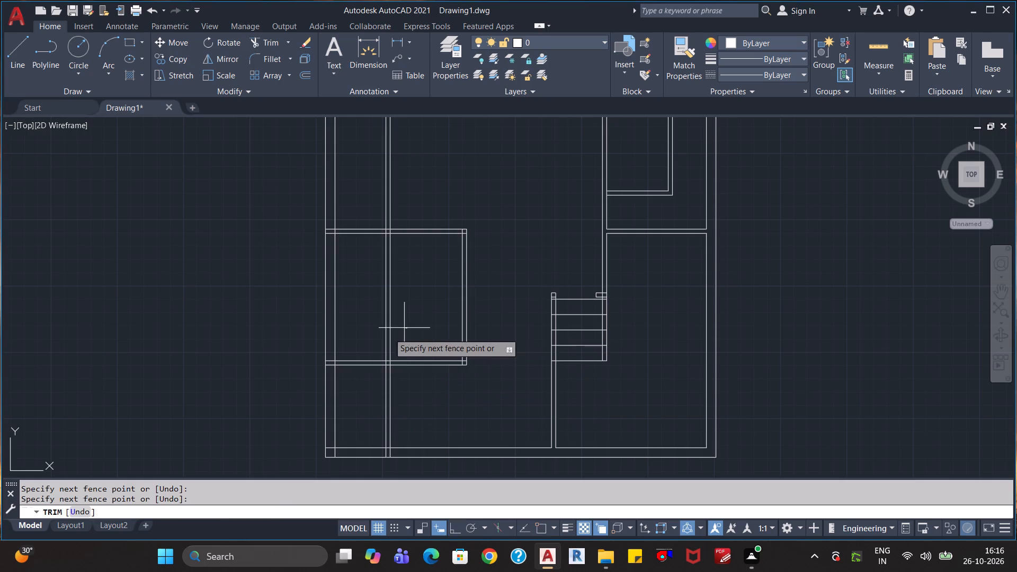
{"action": "left_click", "coordinate": [373, 338]}
{"action": "key", "text": "Escape"}
{"action": "key", "text": "Escape"}
{"action": "left_click_drag", "start_coordinate": [446, 195], "coordinate": [434, 200]}
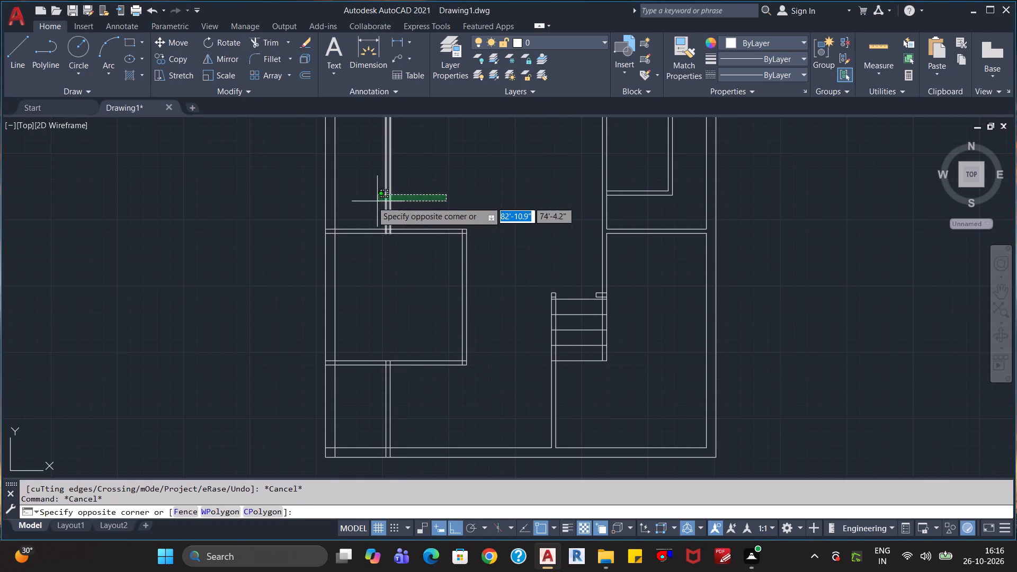
{"action": "left_click", "coordinate": [366, 202]}
{"action": "key", "text": "Delete"}
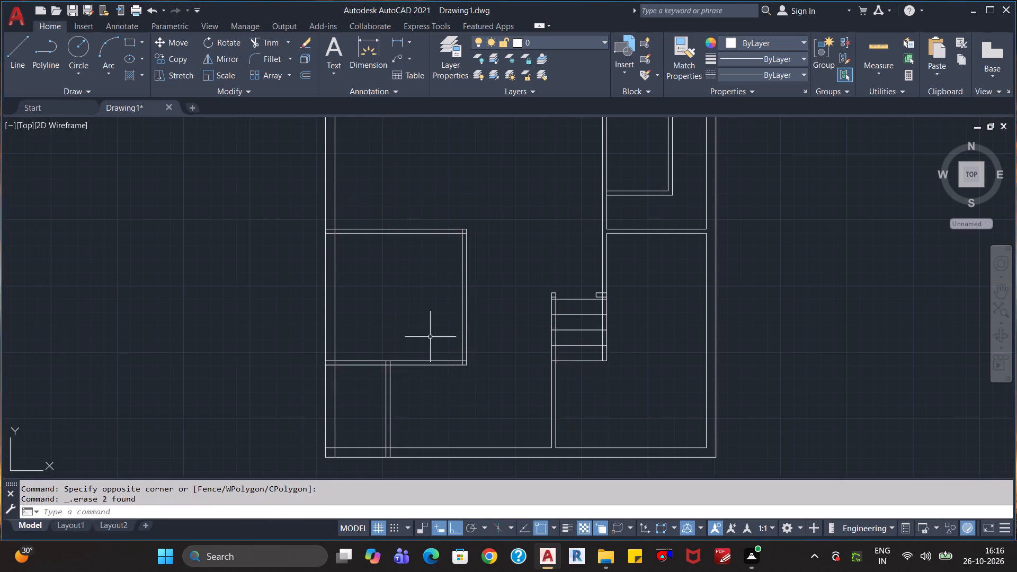
Measure the space between the new partition and the staircase wall with the quick measuring tool.
{"action": "scroll", "coordinate": [446, 337], "scroll_direction": "down", "scroll_amount": 2}
{"action": "scroll", "coordinate": [467, 308], "scroll_direction": "up", "scroll_amount": 1}
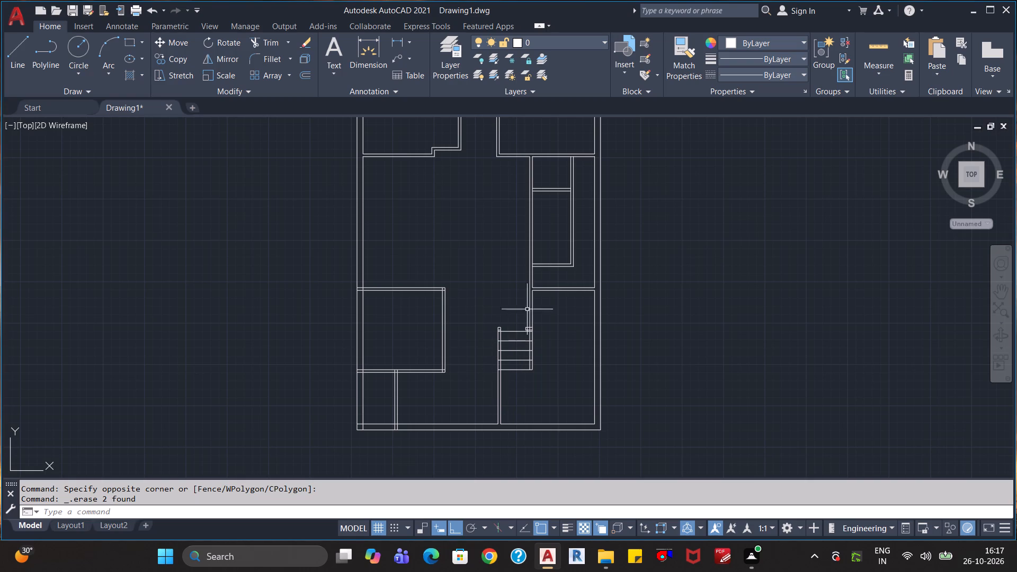
{"action": "left_click", "coordinate": [875, 50]}
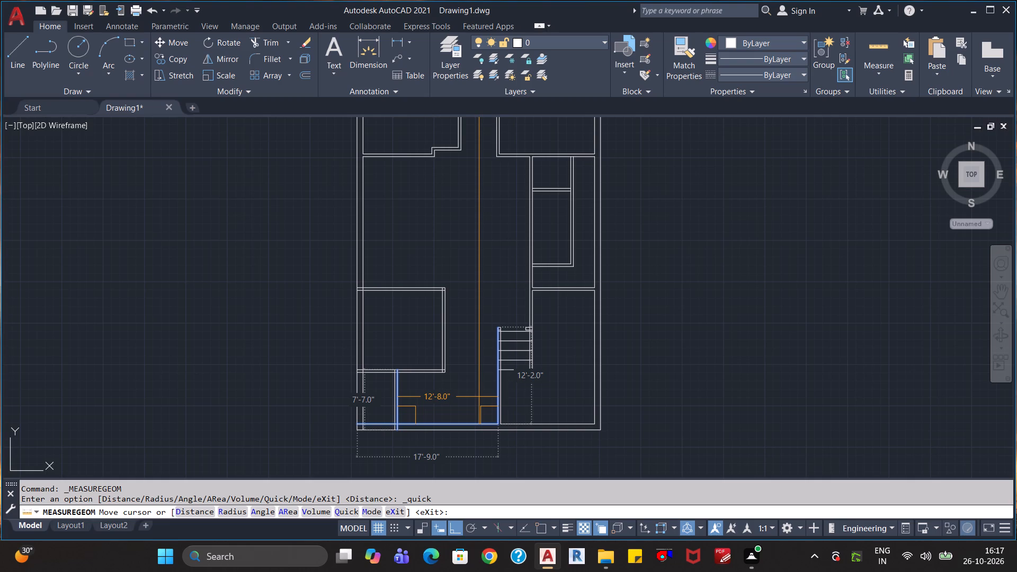
{"action": "scroll", "coordinate": [479, 397], "scroll_direction": "down", "scroll_amount": 1}
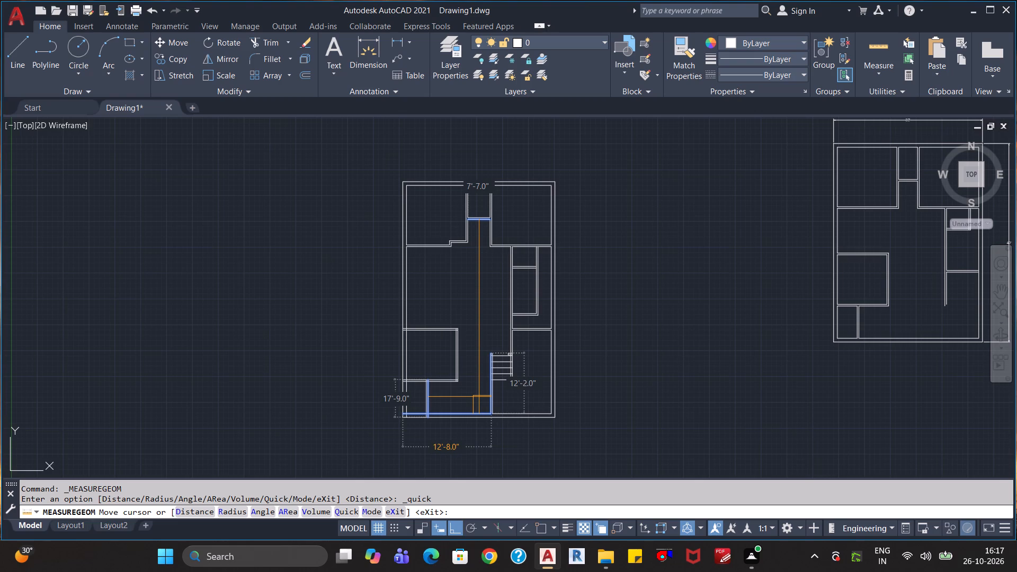
{"action": "key", "text": "Escape"}
{"action": "key", "text": "Escape"}
{"action": "key", "text": "Escape"}
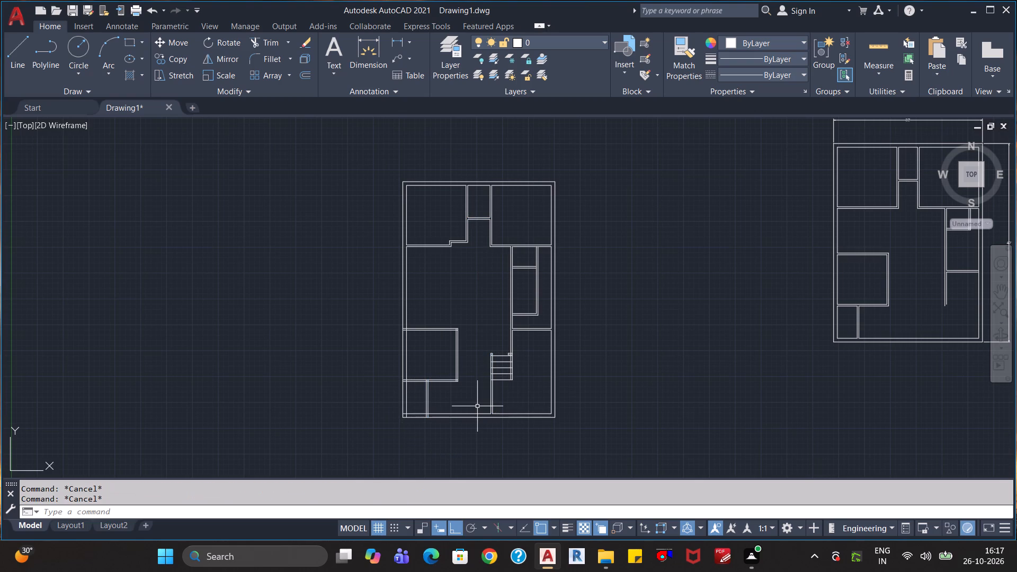
Offset the inner line of the bottom outer wall 9'6" upward, between the left wall and the staircase.
{"action": "key", "text": "o"}
{"action": "key", "text": "Return"}
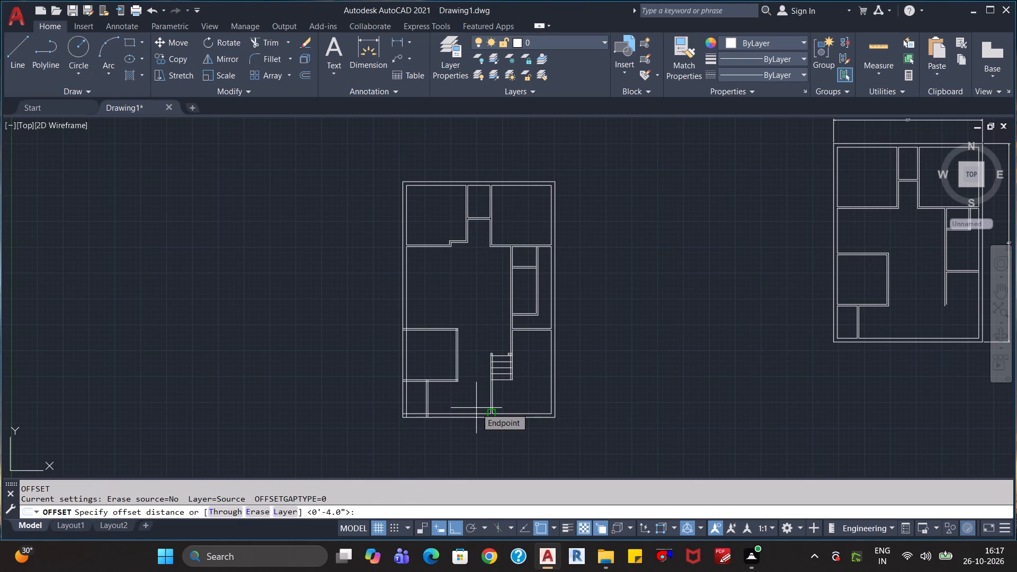
{"action": "key", "text": "9"}
{"action": "key", "text": "apostrophe"}
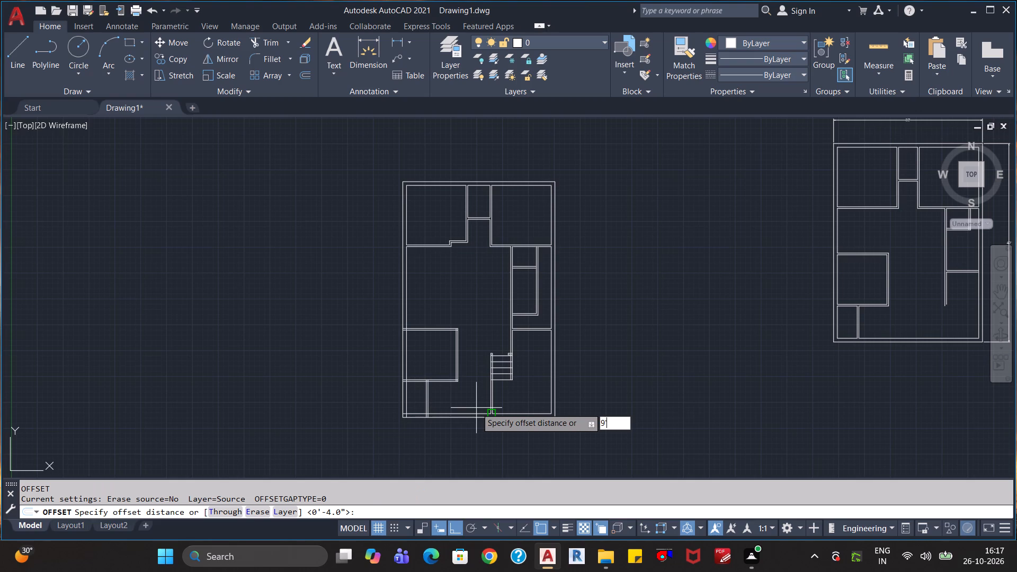
{"action": "type", "text": "6\""}
{"action": "key", "text": "Return"}
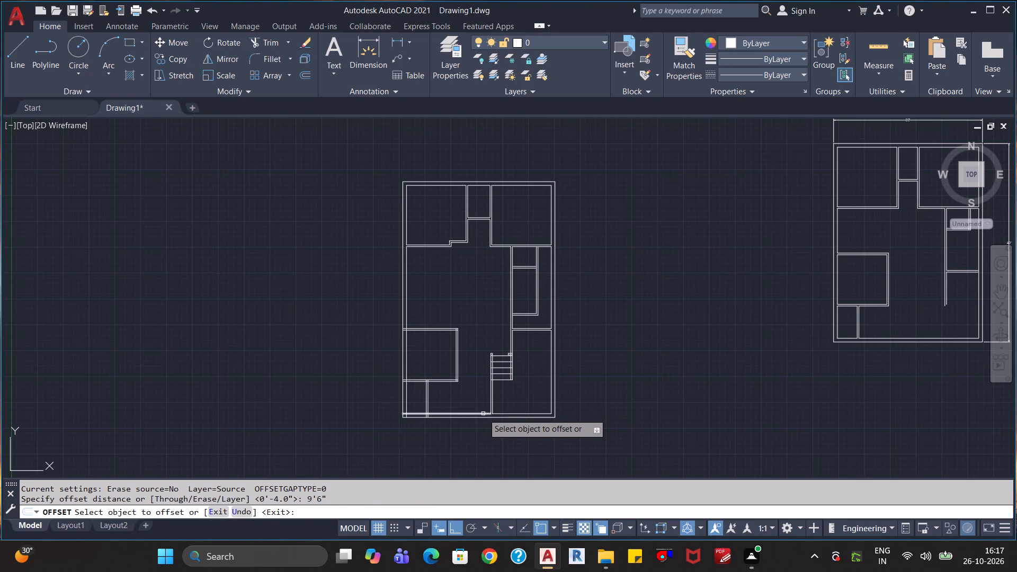
{"action": "left_click", "coordinate": [483, 414]}
{"action": "left_click", "coordinate": [483, 345]}
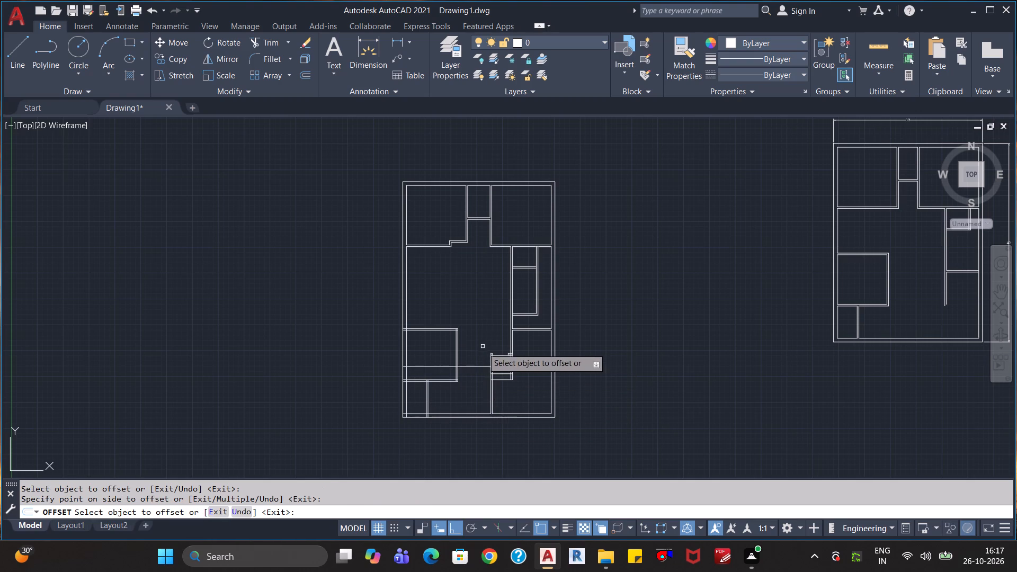
Offset the new horizontal line between the left wall and the staircase 4" upward to give the partition its thickness.
{"action": "left_click", "coordinate": [476, 365]}
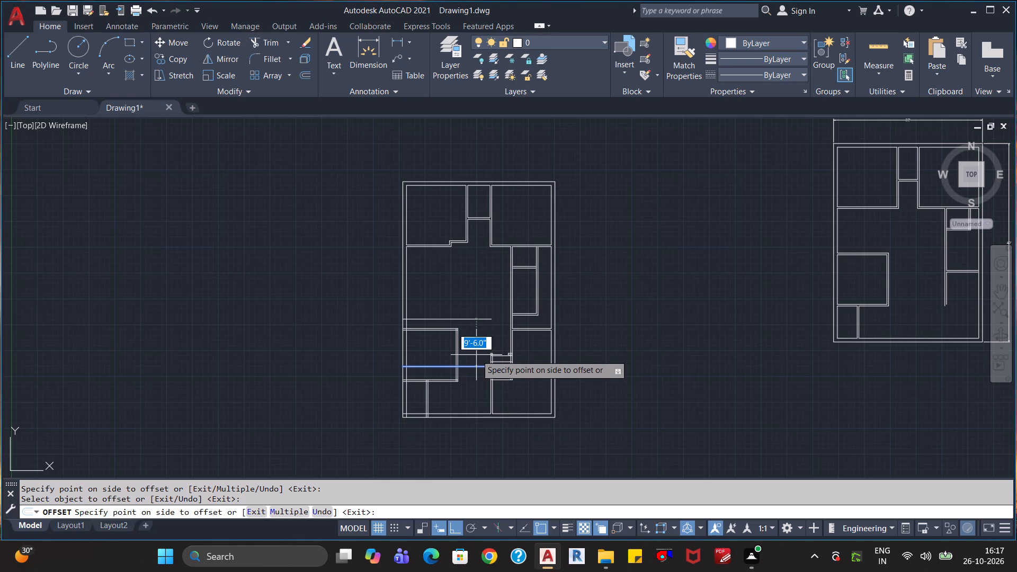
{"action": "type", "text": "4\""}
{"action": "key", "text": "Return"}
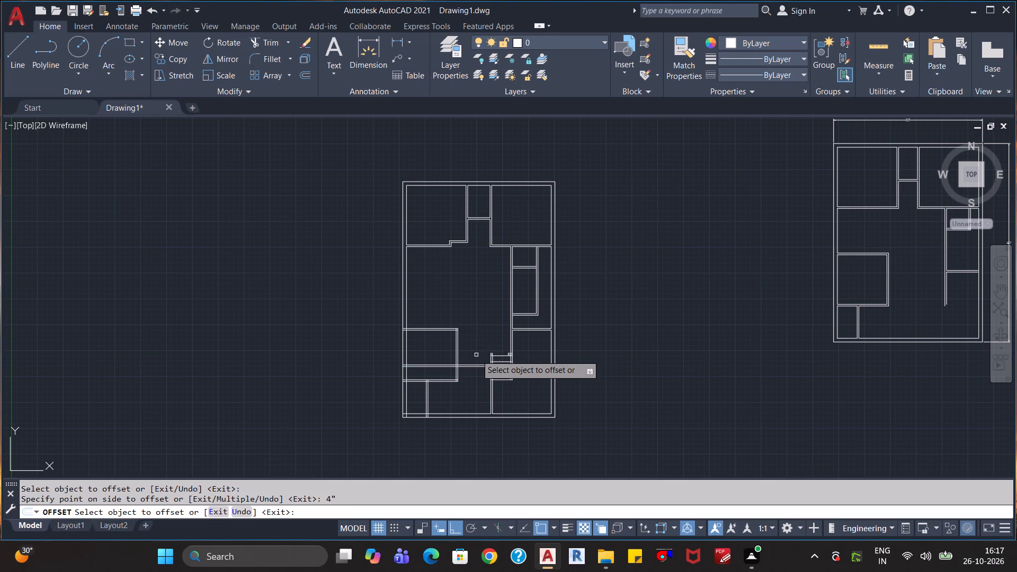
{"action": "scroll", "coordinate": [525, 386], "scroll_direction": "up", "scroll_amount": 2}
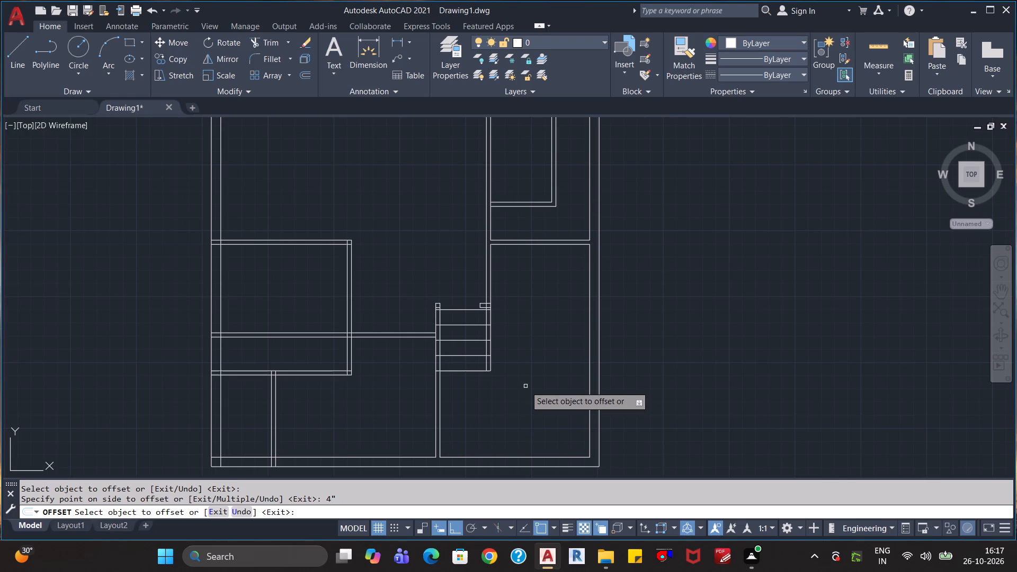
{"action": "key", "text": "Escape"}
{"action": "key", "text": "Escape"}
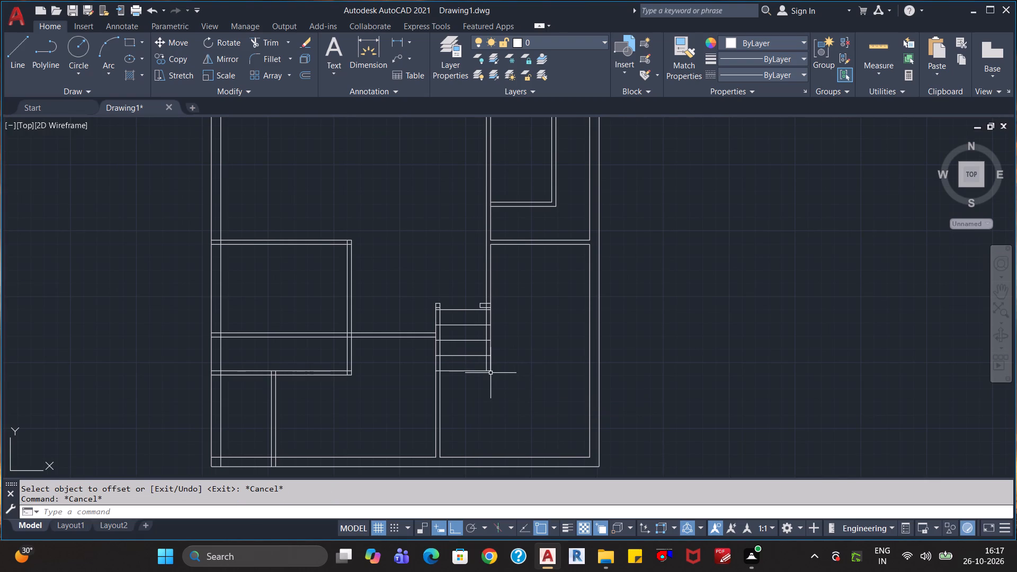
Extend both horizontal partition lines across the staircase to the outer line of its right-hand wall.
{"action": "scroll", "coordinate": [490, 373], "scroll_direction": "up", "scroll_amount": 1}
{"action": "type", "text": "ex"}
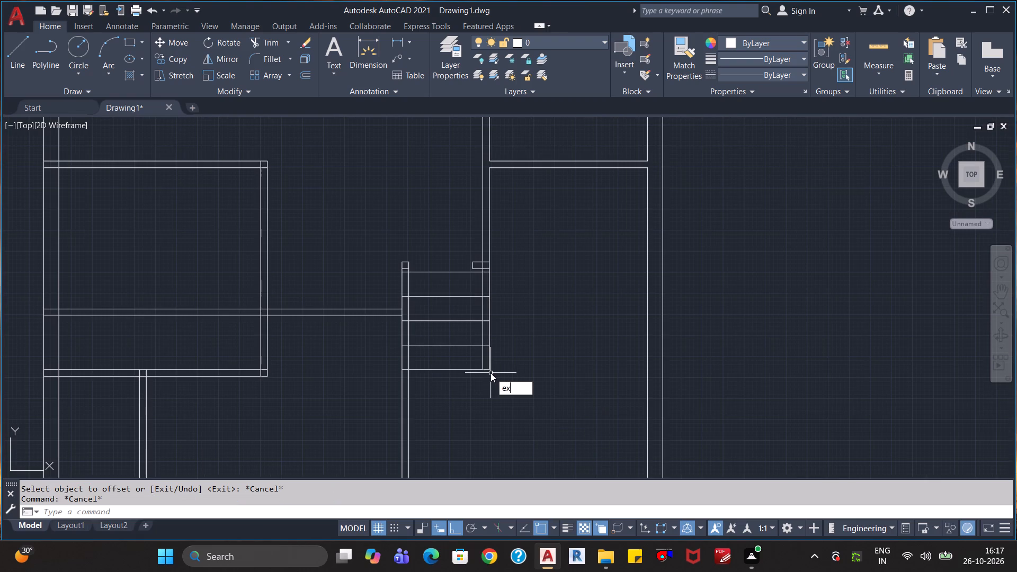
{"action": "key", "text": "Return"}
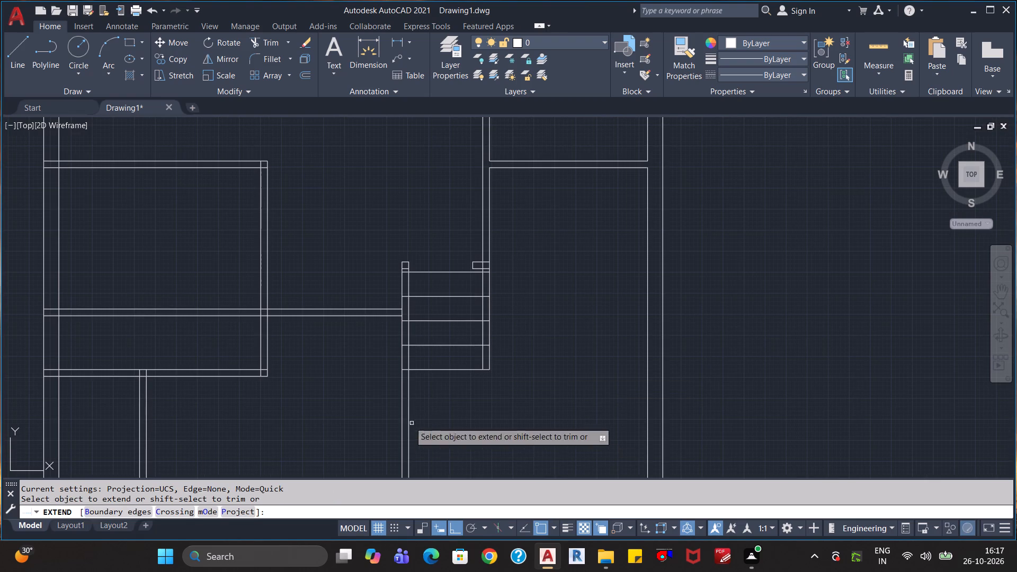
{"action": "left_click", "coordinate": [388, 309]}
{"action": "left_click", "coordinate": [394, 309]}
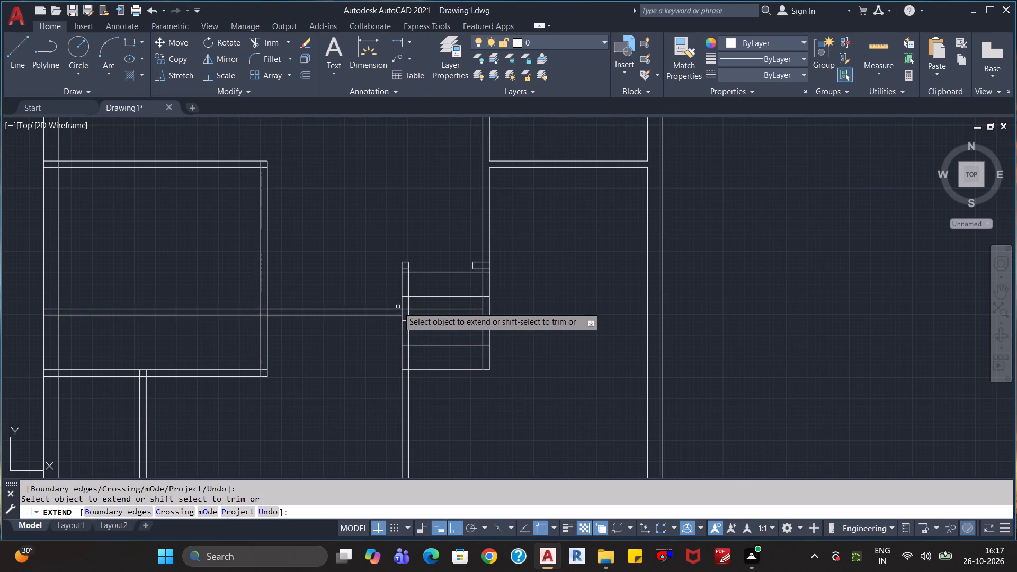
{"action": "left_click", "coordinate": [396, 310]}
{"action": "left_click", "coordinate": [394, 318]}
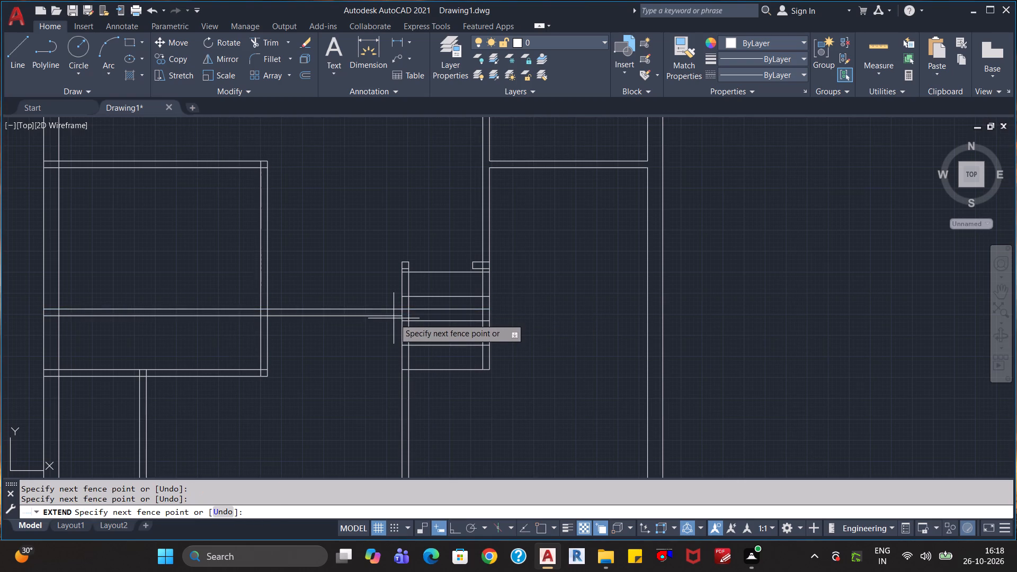
{"action": "left_click", "coordinate": [395, 313]}
{"action": "left_click", "coordinate": [392, 316]}
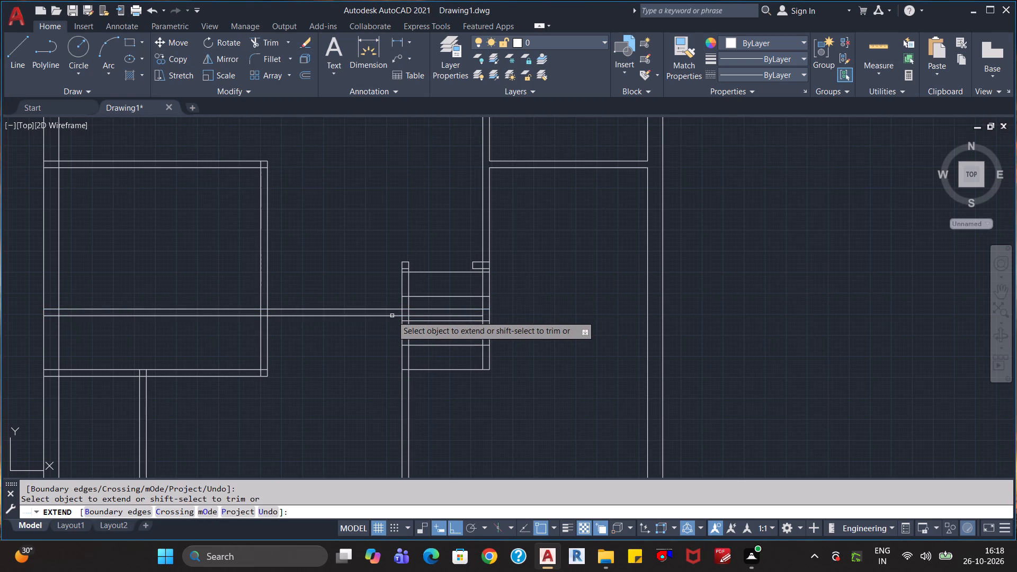
{"action": "left_click", "coordinate": [391, 317]}
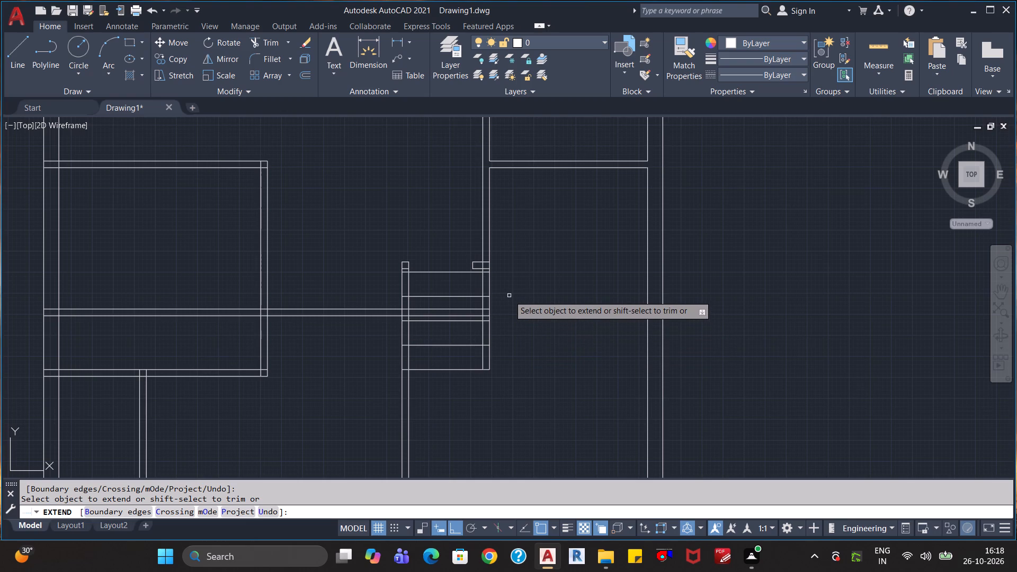
{"action": "key", "text": "Escape"}
{"action": "key", "text": "Escape"}
{"action": "key", "text": "Escape"}
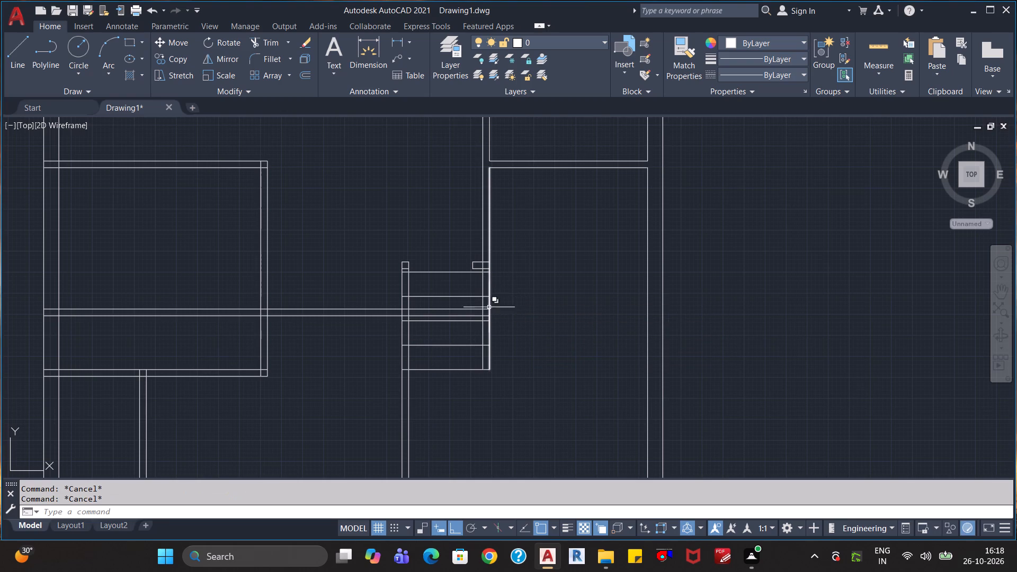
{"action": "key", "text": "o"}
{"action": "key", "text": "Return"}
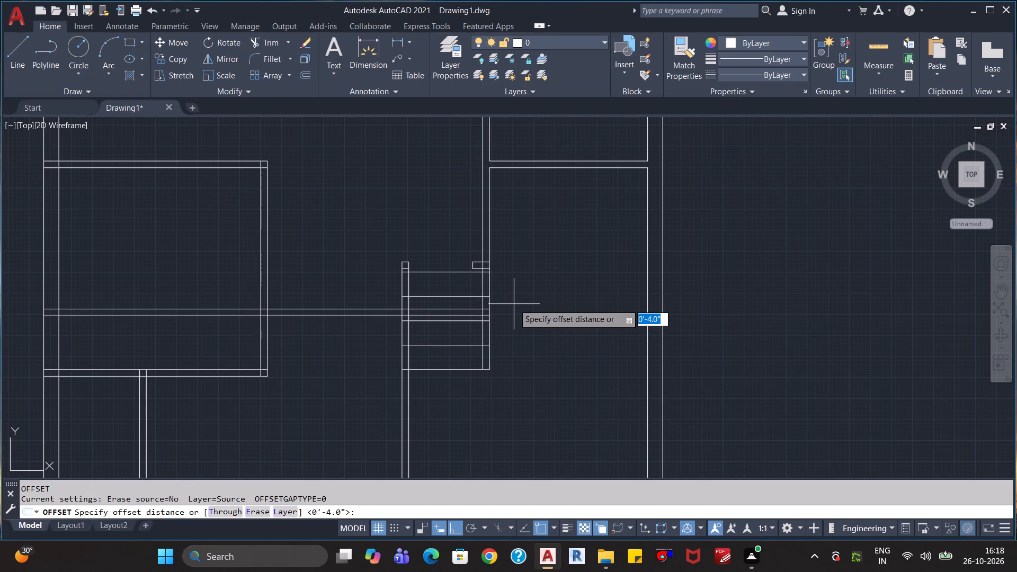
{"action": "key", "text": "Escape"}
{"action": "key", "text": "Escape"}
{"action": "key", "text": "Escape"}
Trim away the stair tread lines above the extended partition, including their short leftovers inside both stair side walls.
{"action": "type", "text": "tr"}
{"action": "key", "text": "Return"}
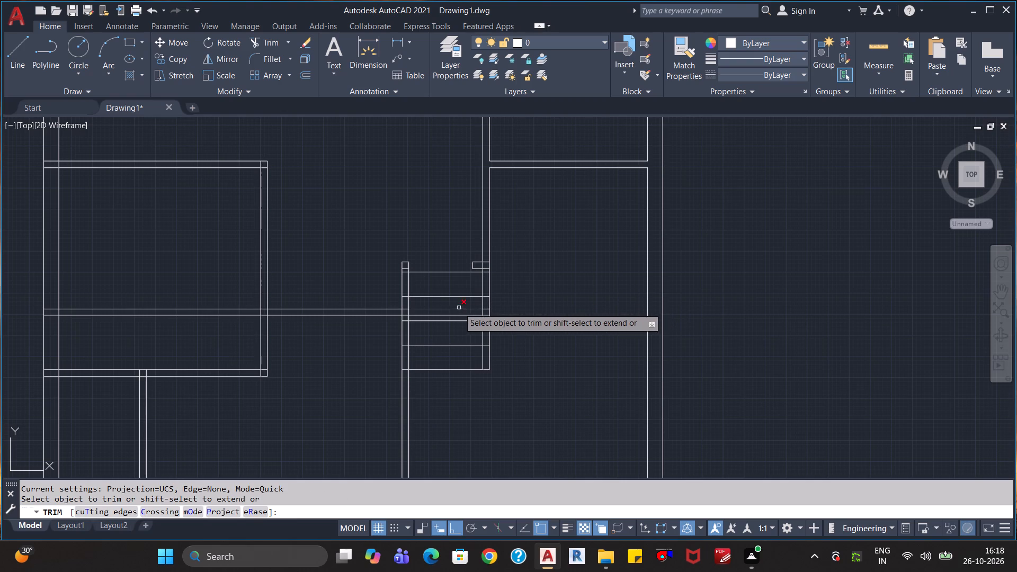
{"action": "left_click", "coordinate": [434, 303]}
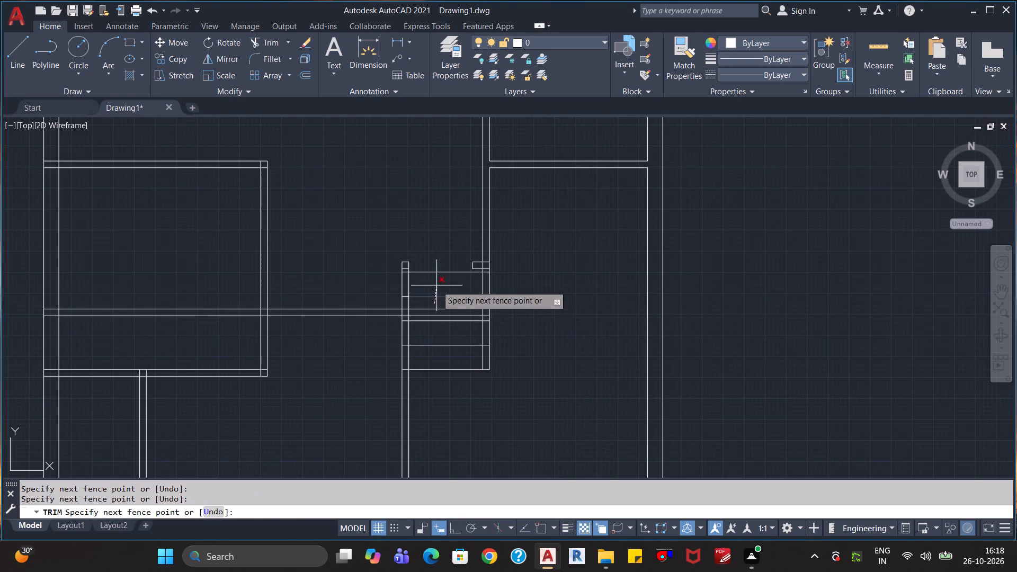
{"action": "left_click", "coordinate": [434, 269]}
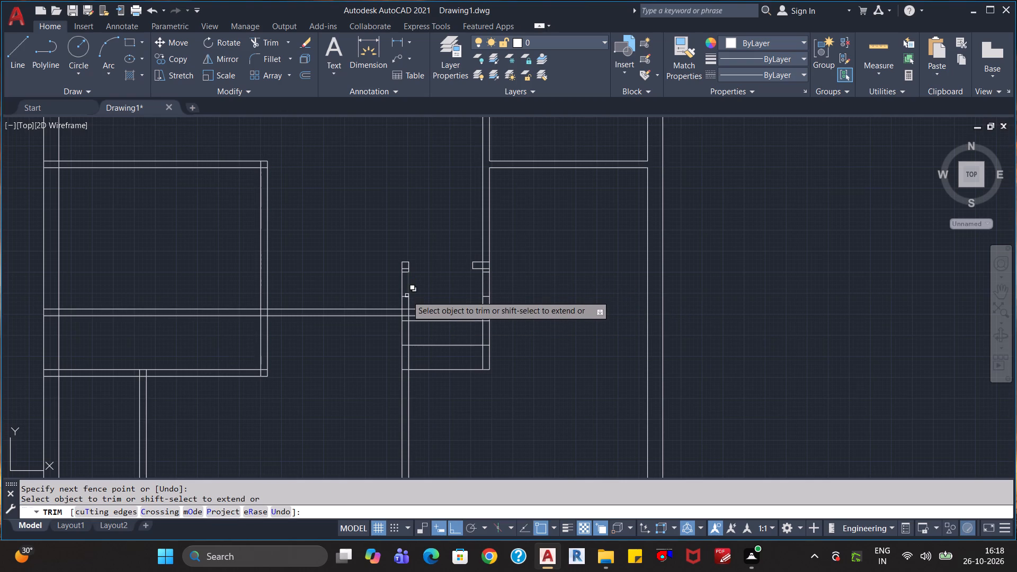
{"action": "left_click", "coordinate": [405, 296]}
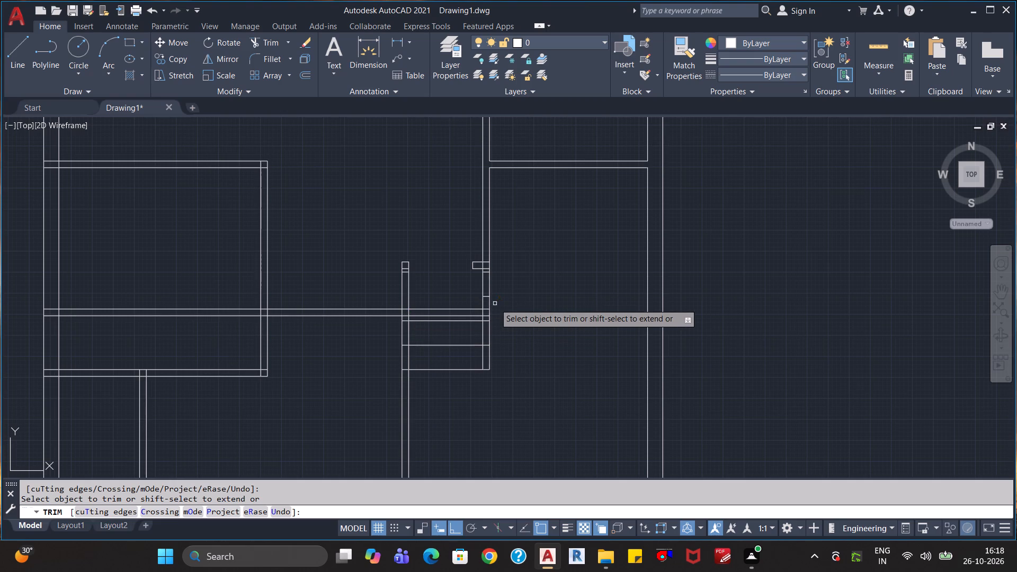
{"action": "scroll", "coordinate": [487, 323], "scroll_direction": "up", "scroll_amount": 2}
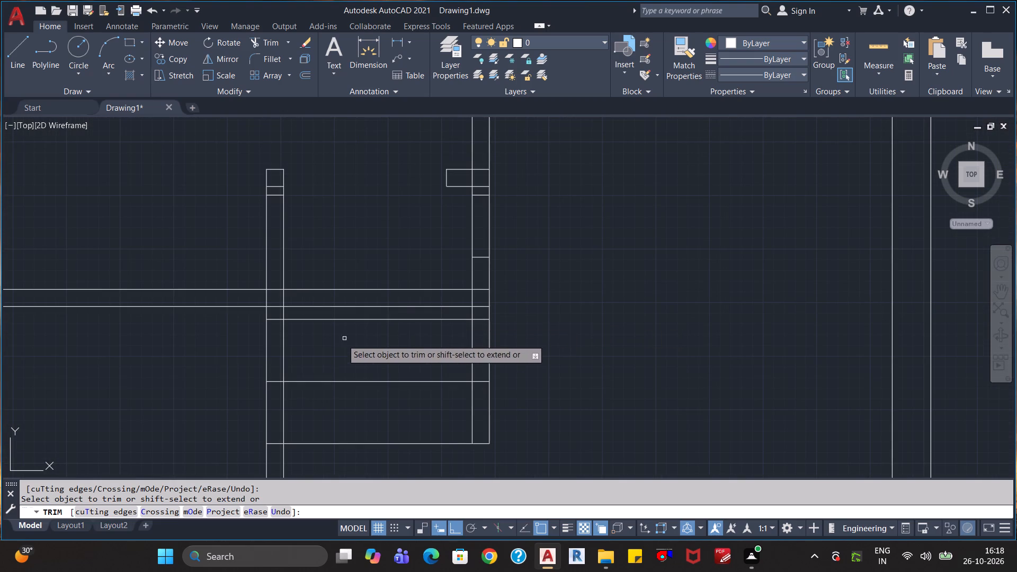
{"action": "left_click", "coordinate": [479, 263]}
{"action": "left_click", "coordinate": [481, 163]}
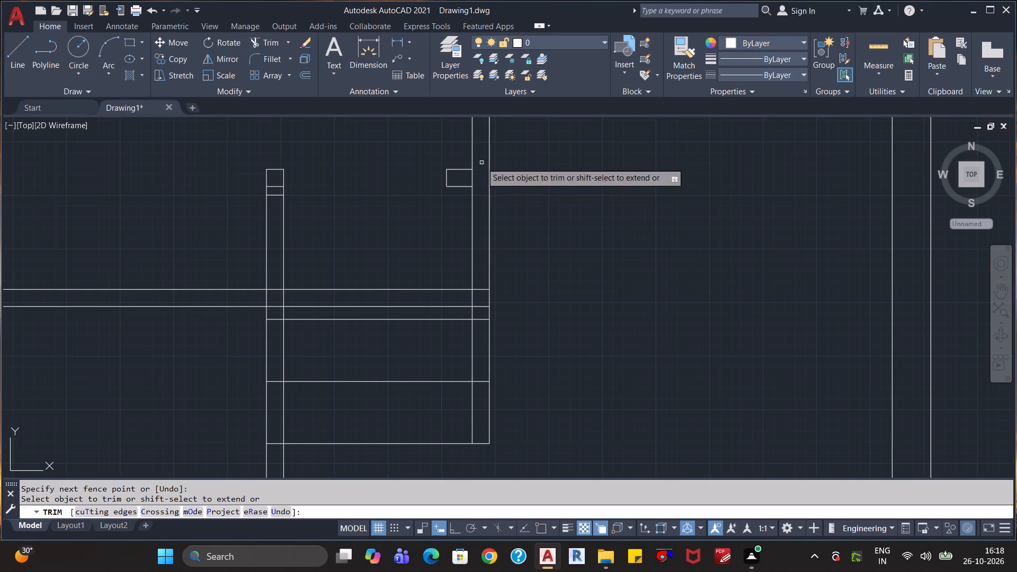
Remove the small end rectangles at the top of the staircase and trim its left-hand wall lines above the partition.
{"action": "left_click", "coordinate": [456, 159]}
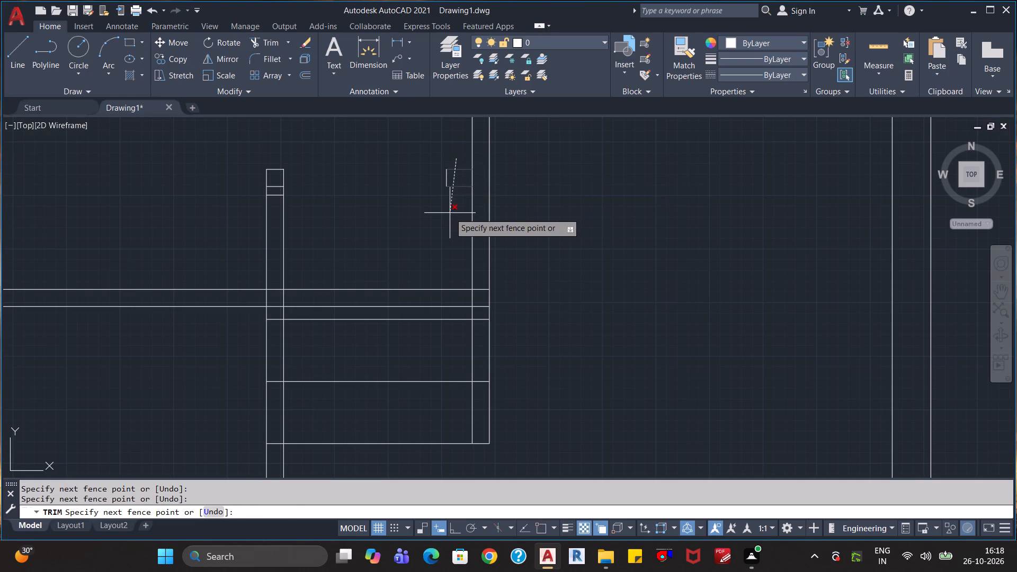
{"action": "left_click", "coordinate": [450, 213]}
{"action": "left_click", "coordinate": [457, 178]}
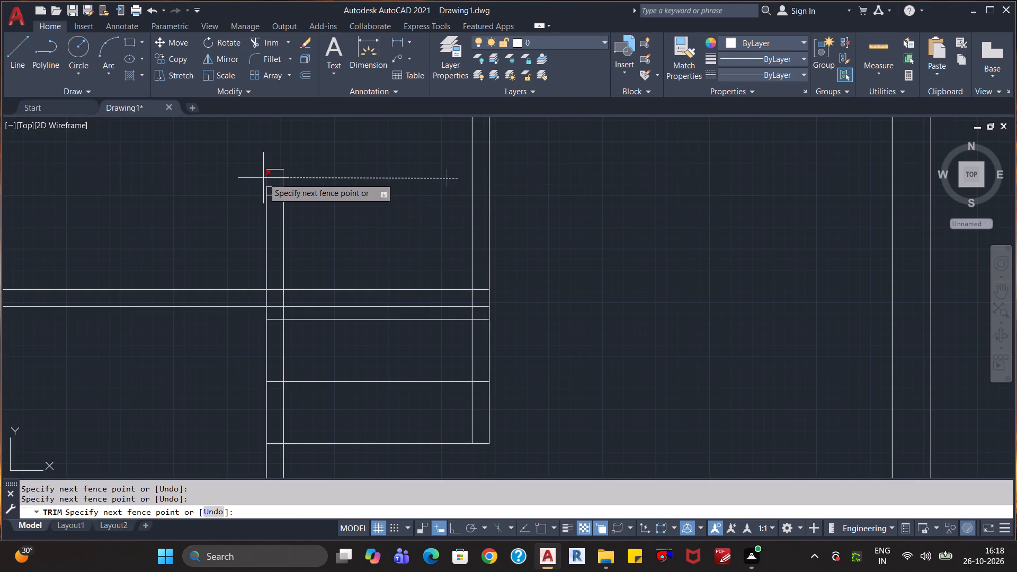
{"action": "left_click", "coordinate": [263, 178]}
{"action": "left_click", "coordinate": [276, 168]}
{"action": "left_click", "coordinate": [276, 183]}
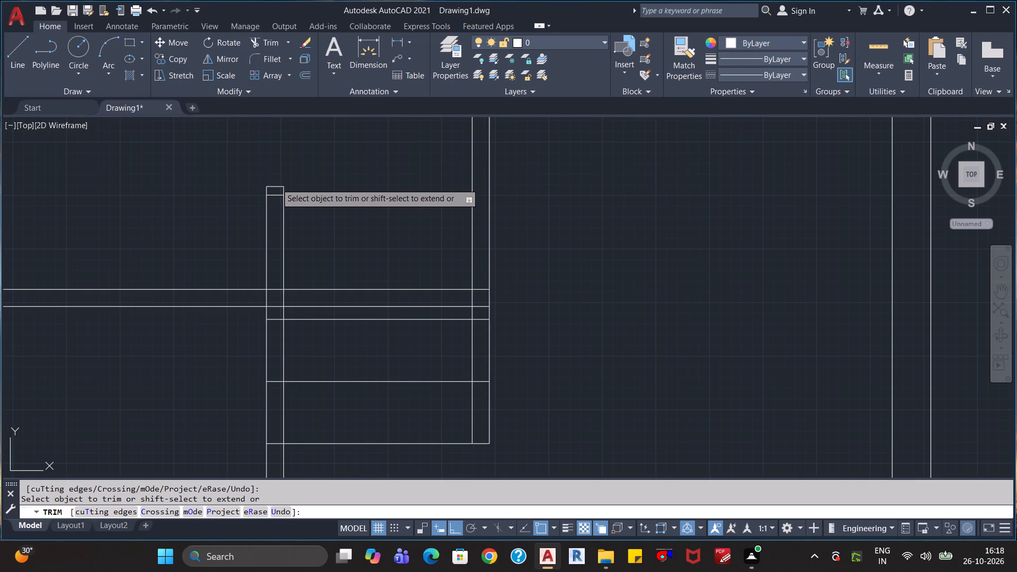
{"action": "left_click", "coordinate": [276, 196]}
{"action": "left_click", "coordinate": [318, 220]}
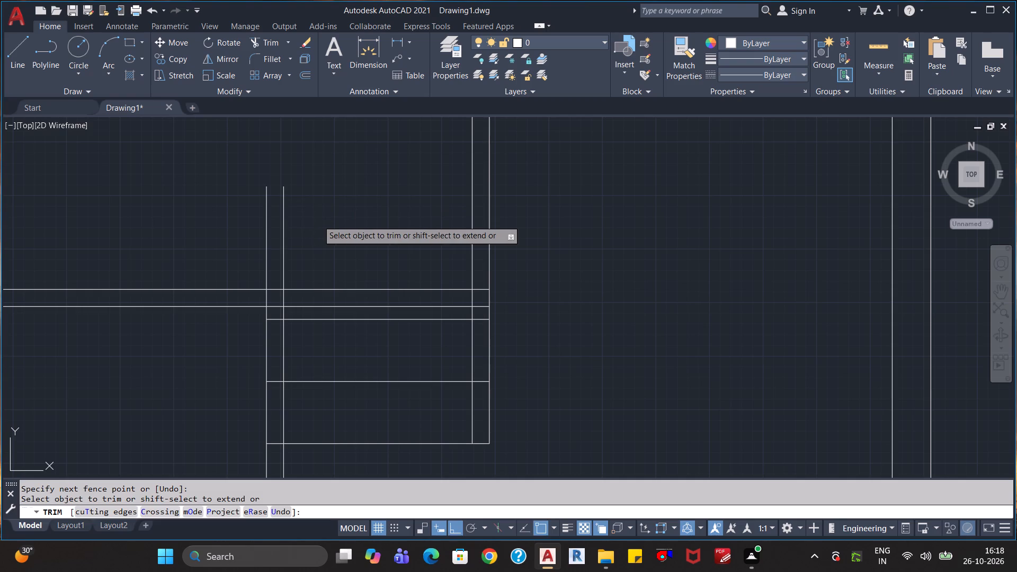
{"action": "left_click", "coordinate": [243, 237]}
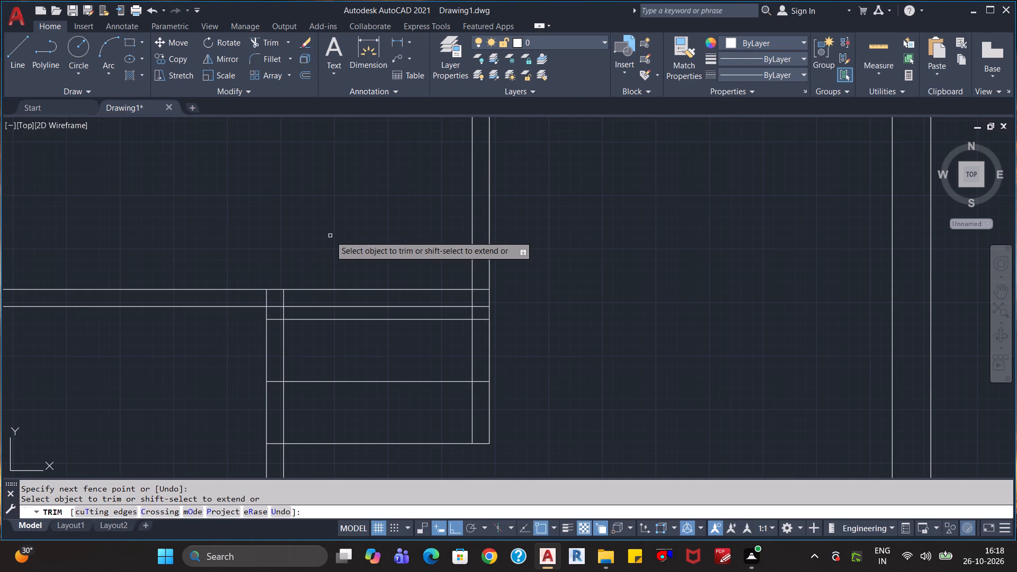
{"action": "scroll", "coordinate": [330, 236], "scroll_direction": "down", "scroll_amount": 1}
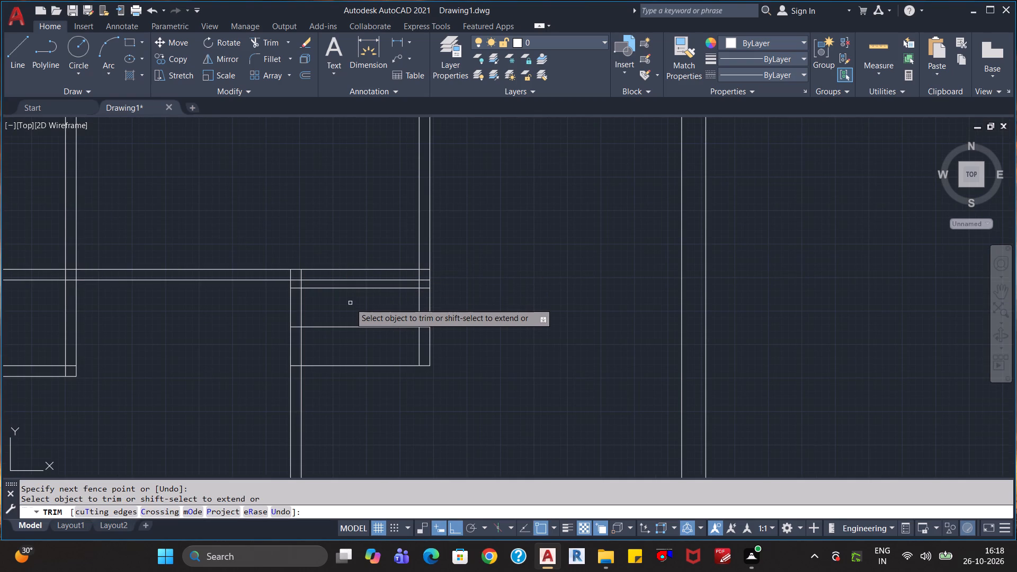
{"action": "key", "text": "Escape"}
{"action": "key", "text": "Escape"}
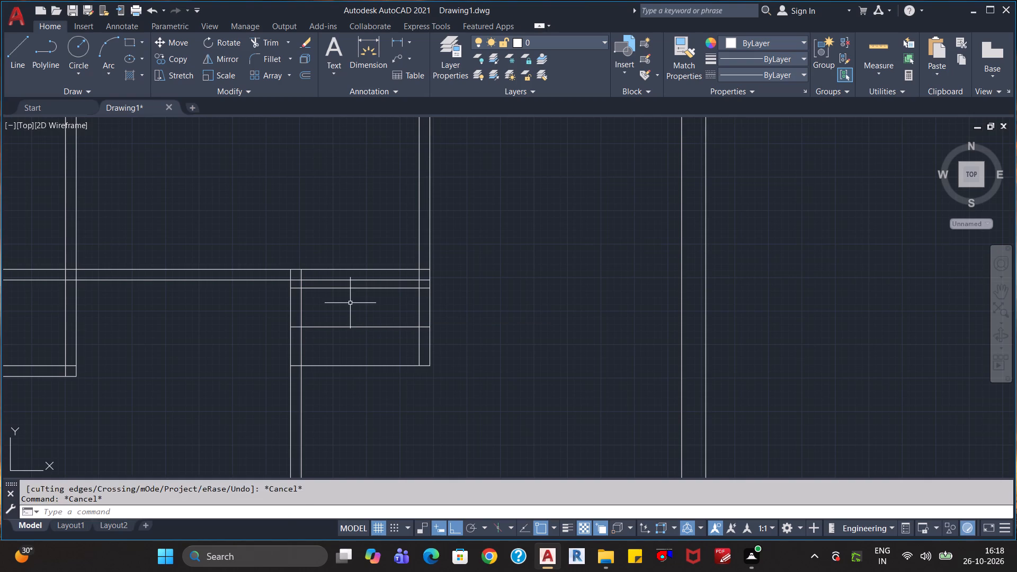
{"action": "key", "text": "Escape"}
Offset the left line of the staircase's right-hand wall 6" inward, toward the staircase.
{"action": "key", "text": "o"}
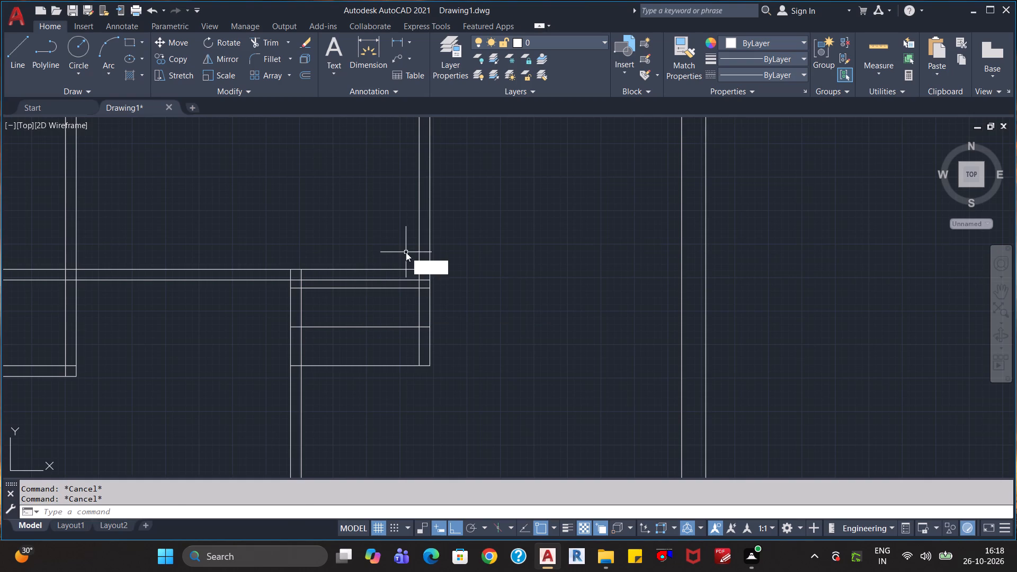
{"action": "key", "text": "Return"}
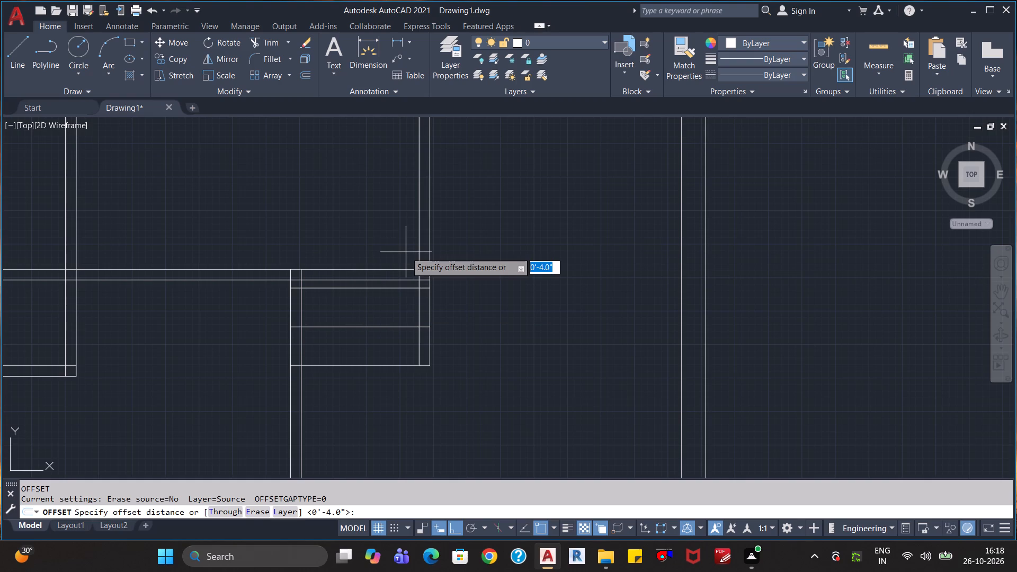
{"action": "key", "text": "6"}
{"action": "key", "text": "shift+quotedbl"}
{"action": "key", "text": "Return"}
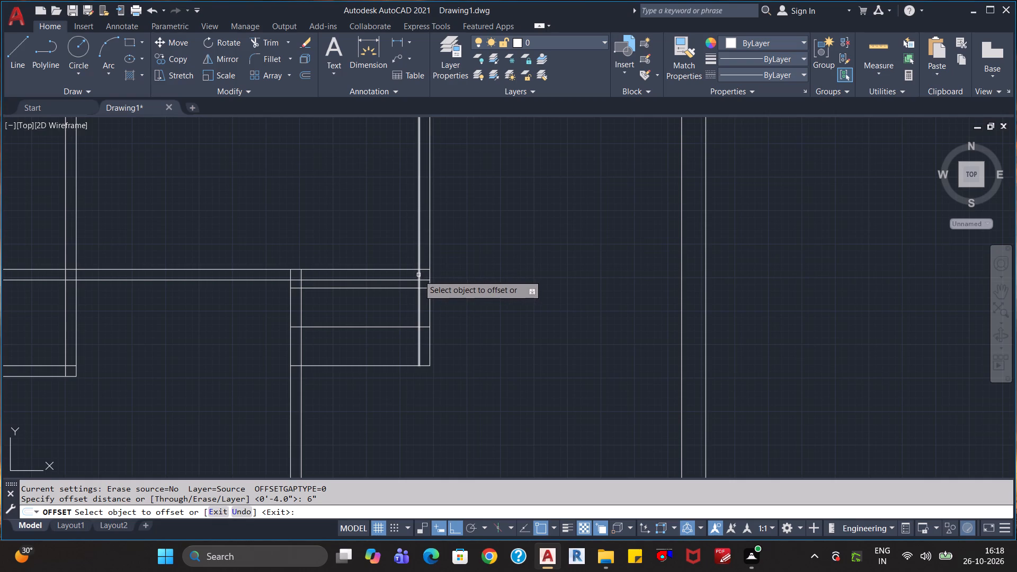
{"action": "left_click", "coordinate": [418, 275]}
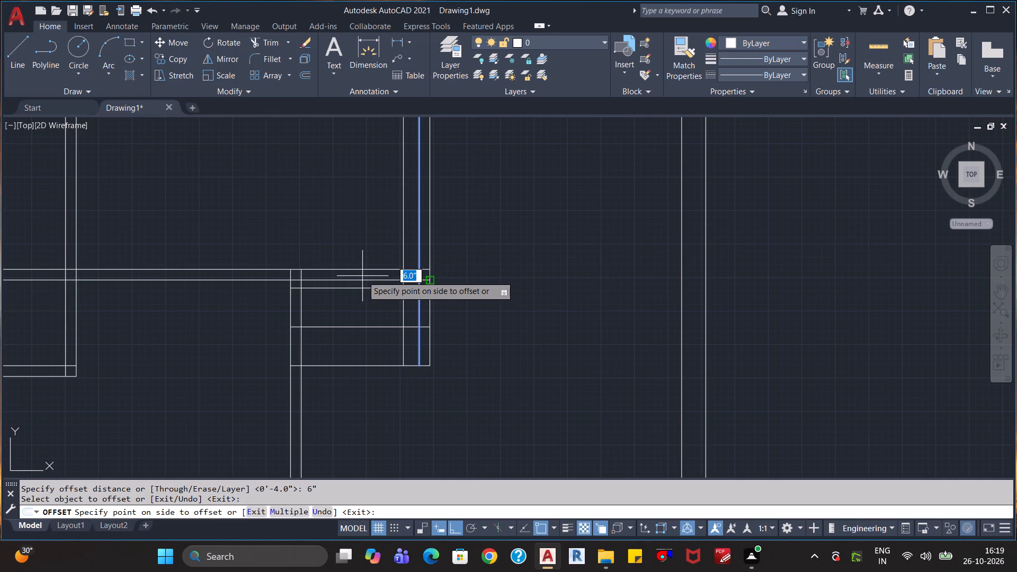
{"action": "left_click", "coordinate": [362, 276]}
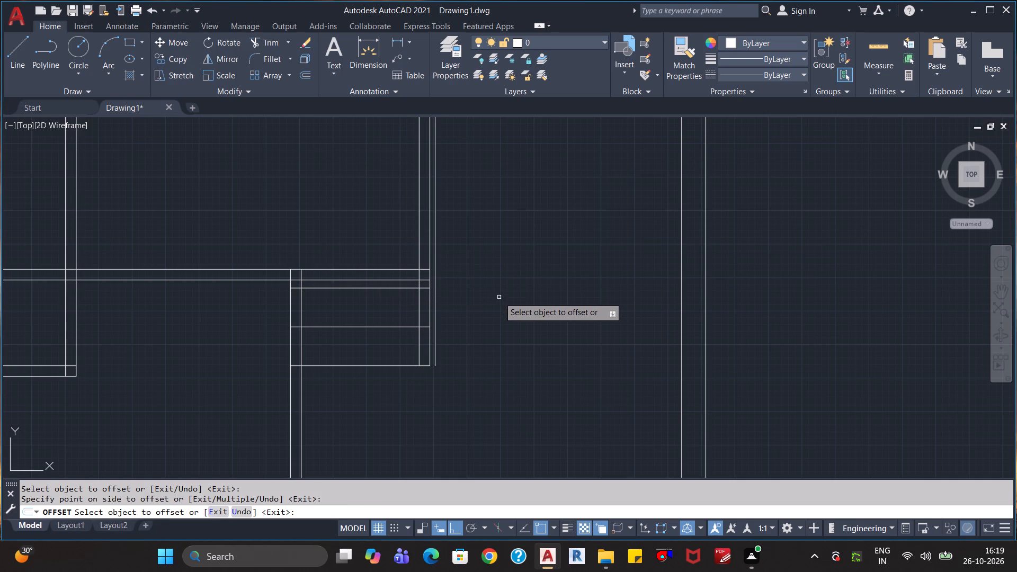
{"action": "key", "text": "ctrl+z"}
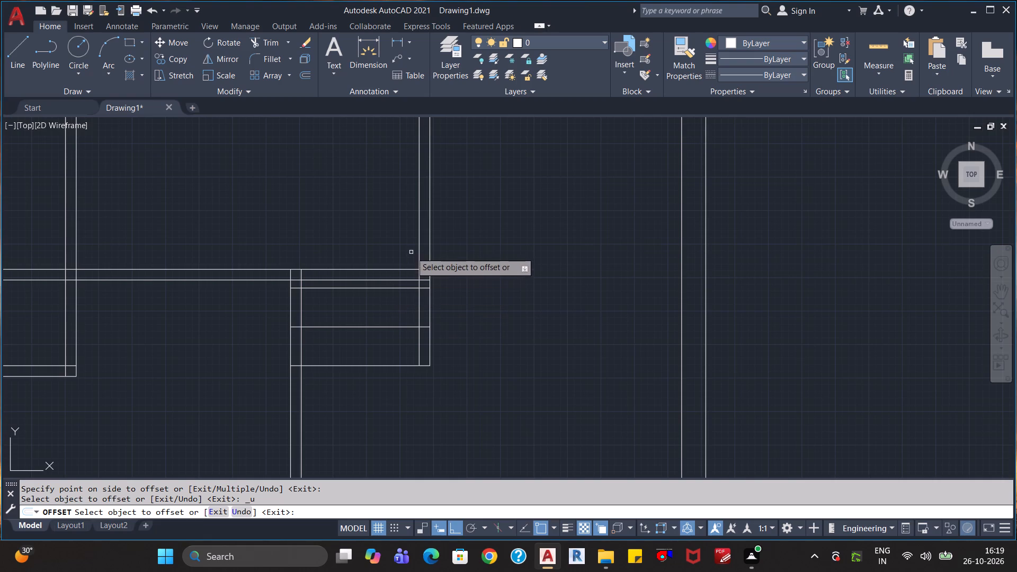
{"action": "left_click", "coordinate": [419, 243]}
{"action": "left_click", "coordinate": [365, 242]}
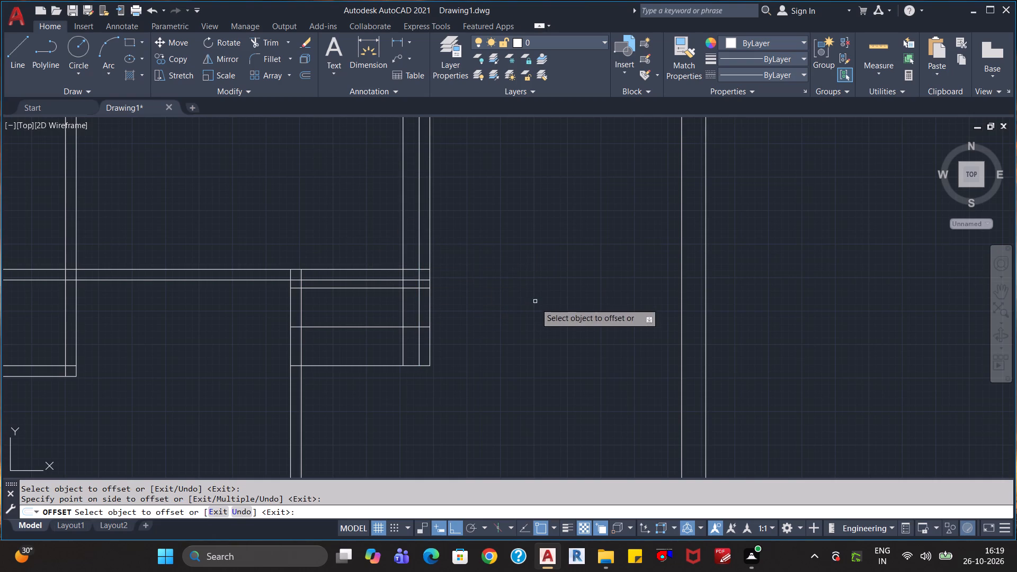
{"action": "key", "text": "Escape"}
{"action": "key", "text": "Escape"}
Trim the 6" offset line above and below the partition, keeping only its short piece between the two partition lines.
{"action": "scroll", "coordinate": [412, 298], "scroll_direction": "up", "scroll_amount": 1}
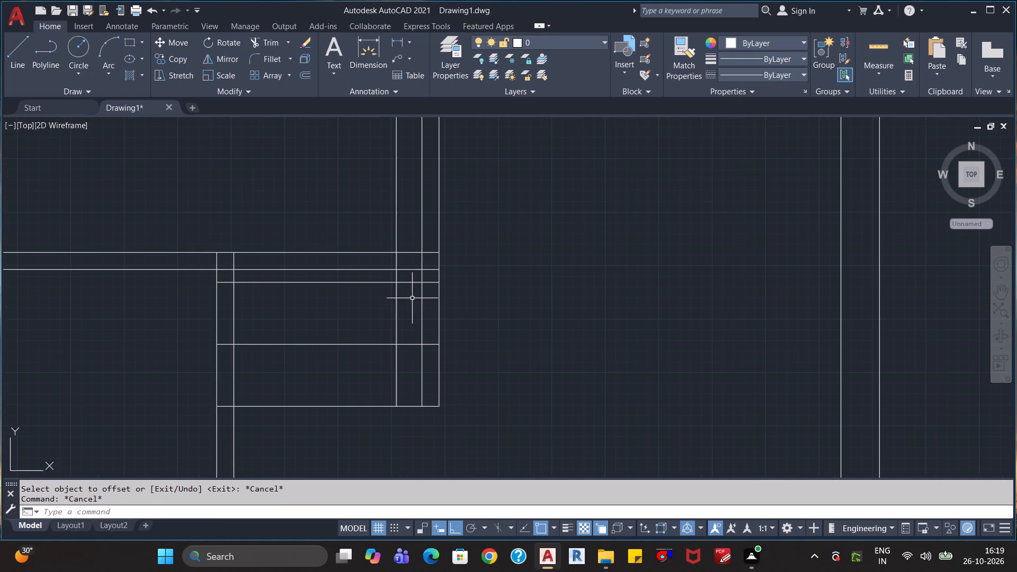
{"action": "type", "text": "tr"}
{"action": "key", "text": "Return"}
{"action": "left_click", "coordinate": [408, 366]}
{"action": "left_click", "coordinate": [371, 368]}
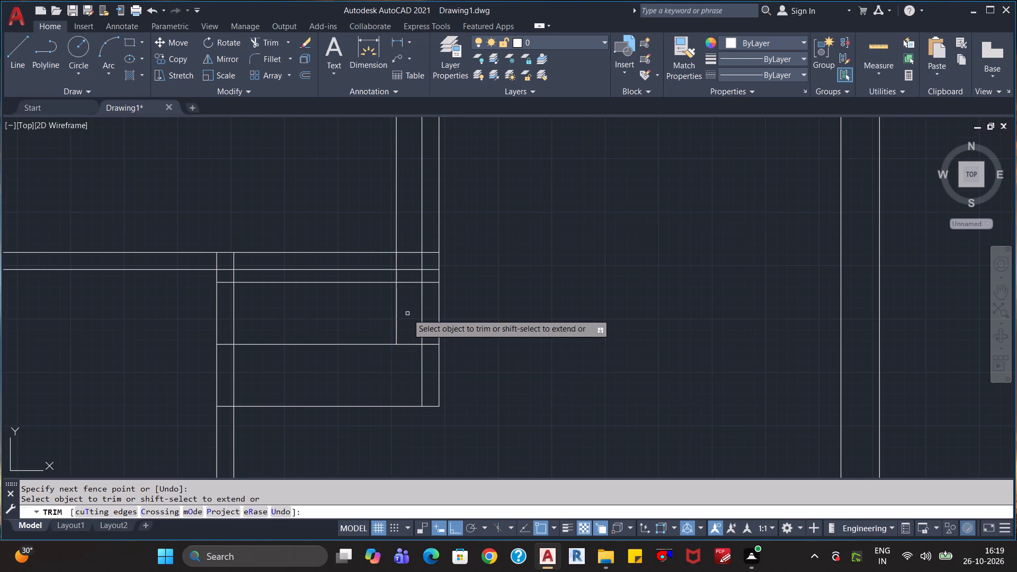
{"action": "left_click", "coordinate": [407, 314]}
{"action": "left_click", "coordinate": [379, 314]}
{"action": "left_click", "coordinate": [395, 277]}
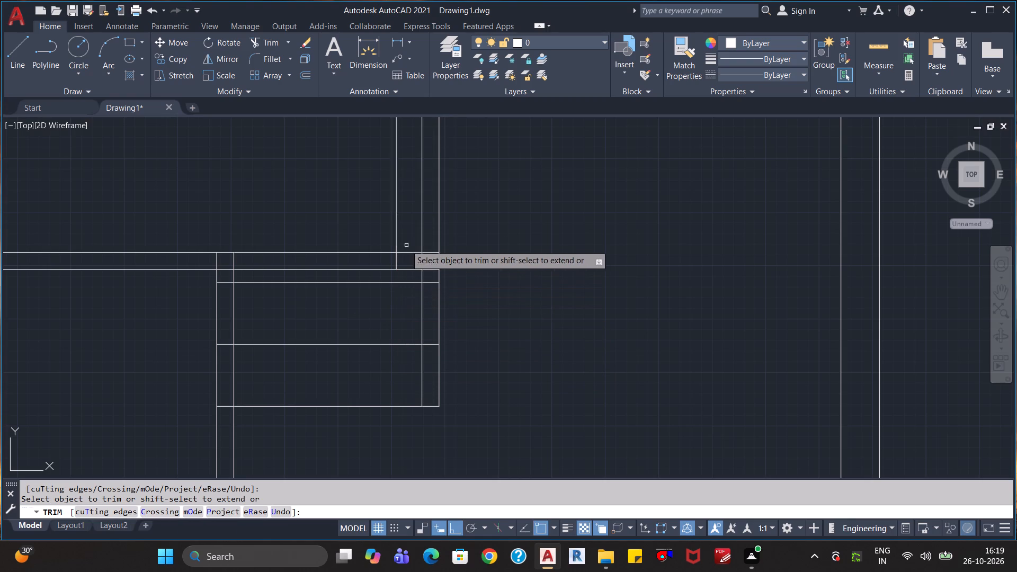
{"action": "left_click", "coordinate": [396, 236]}
{"action": "scroll", "coordinate": [436, 328], "scroll_direction": "down", "scroll_amount": 5}
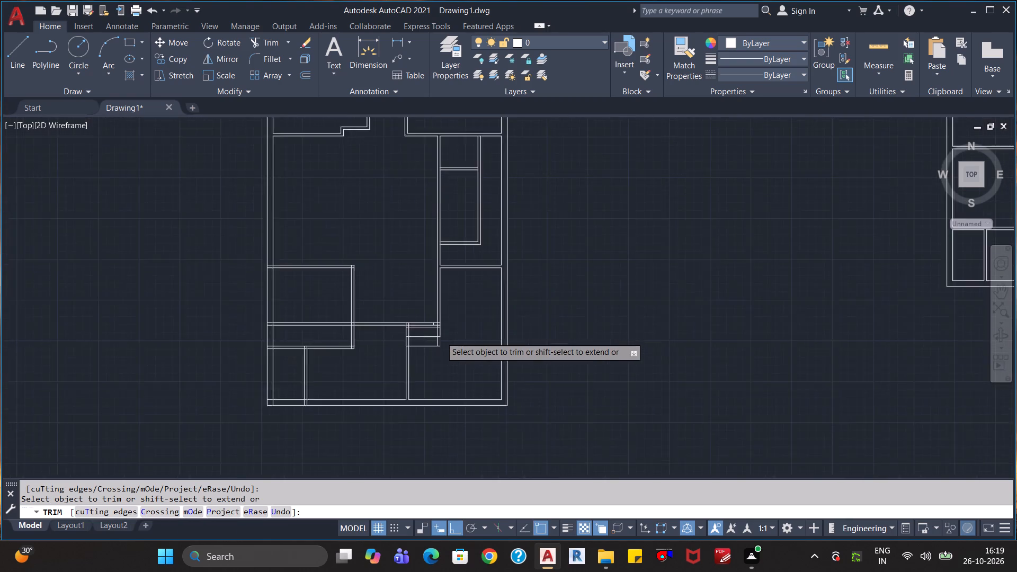
Trim the crossing pieces of the upper partition line and inner wall line where the partition meets the staircase's right-hand wall.
{"action": "scroll", "coordinate": [454, 358], "scroll_direction": "up", "scroll_amount": 4}
{"action": "middle_click_drag", "start_coordinate": [363, 341], "coordinate": [413, 405]}
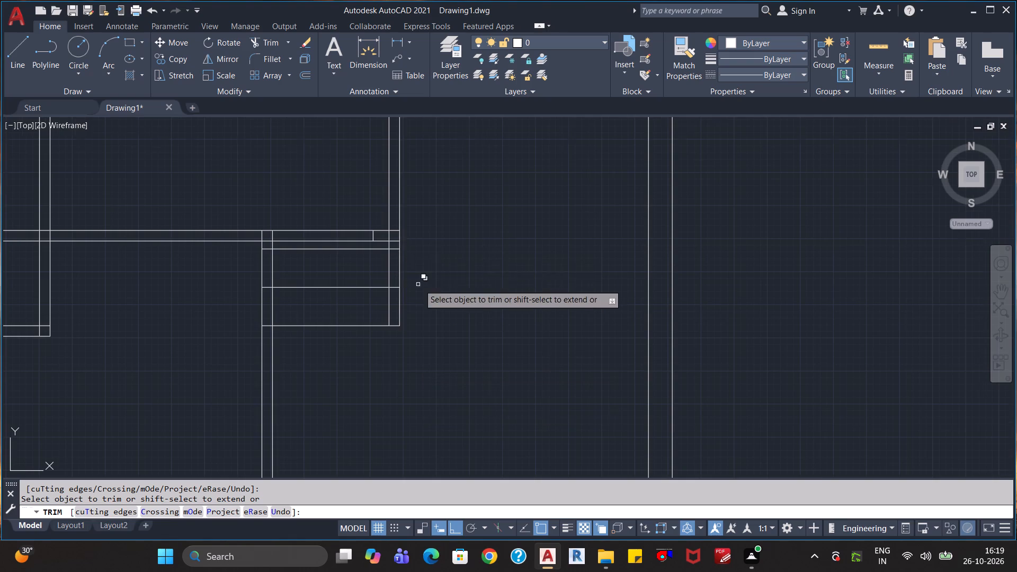
{"action": "scroll", "coordinate": [420, 284], "scroll_direction": "up", "scroll_amount": 3}
{"action": "middle_click_drag", "start_coordinate": [420, 284], "coordinate": [483, 466]}
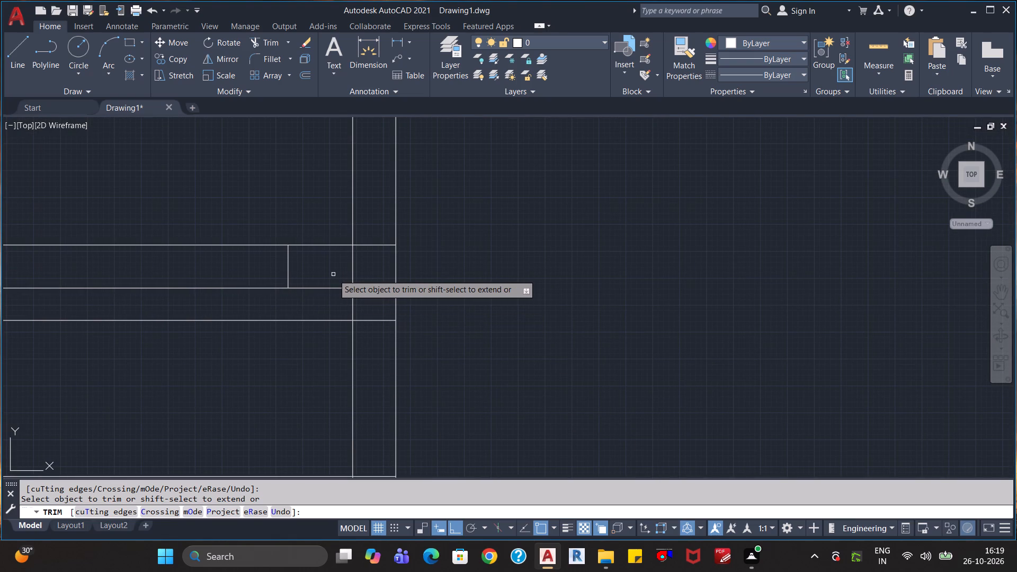
{"action": "left_click", "coordinate": [333, 274]}
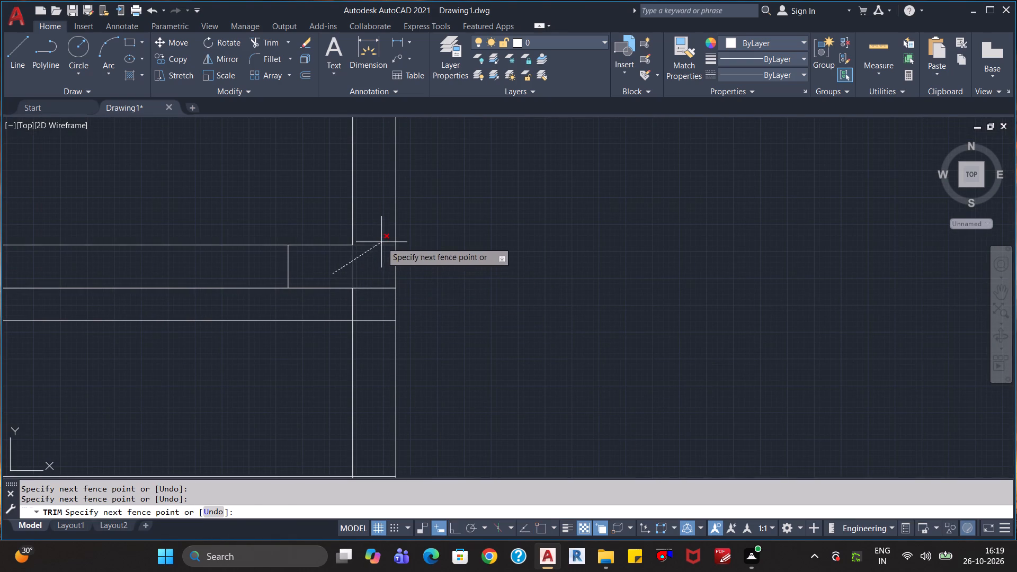
{"action": "left_click", "coordinate": [381, 242]}
{"action": "scroll", "coordinate": [361, 299], "scroll_direction": "down", "scroll_amount": 2}
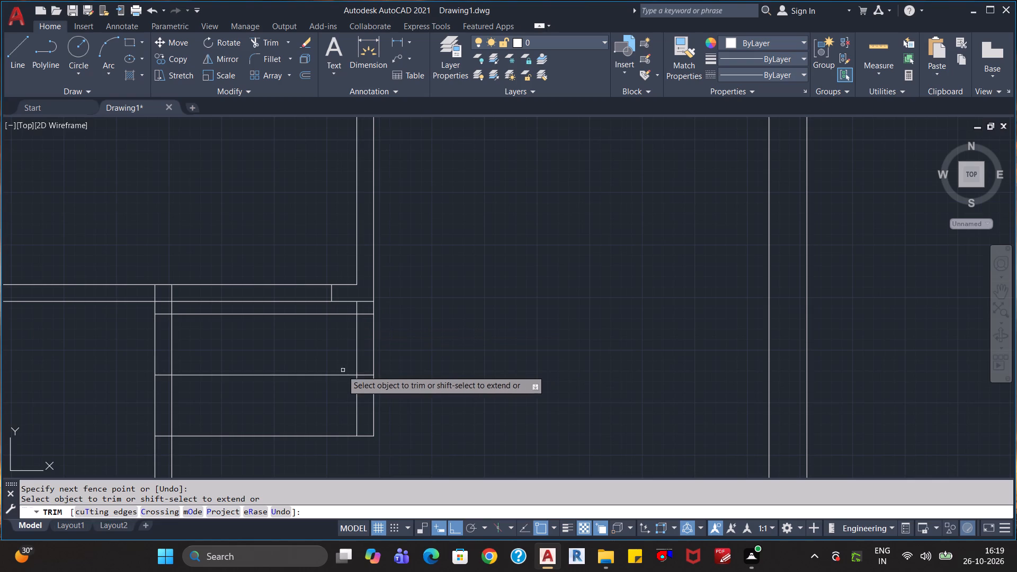
Trim both partition lines between the staircase's left-hand wall and the short end line to form an opening.
{"action": "middle_click_drag", "start_coordinate": [257, 333], "coordinate": [537, 398]}
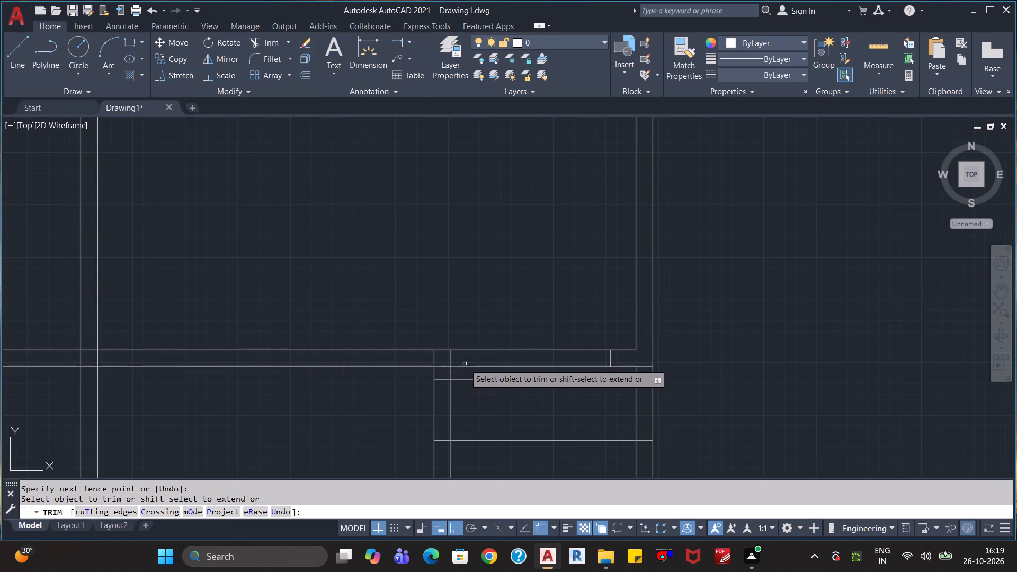
{"action": "left_click", "coordinate": [533, 371]}
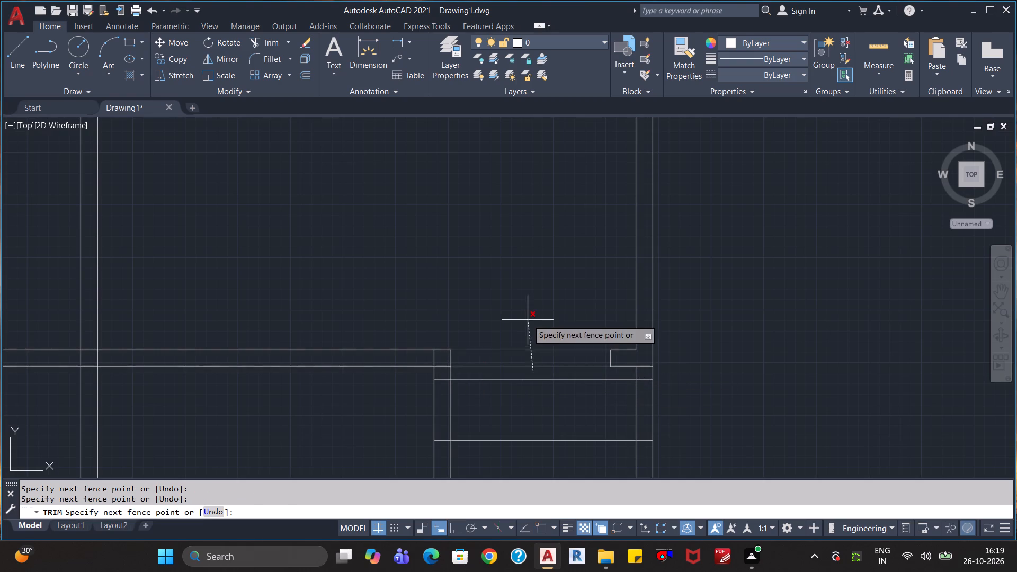
{"action": "left_click", "coordinate": [528, 320]}
{"action": "scroll", "coordinate": [531, 318], "scroll_direction": "down", "scroll_amount": 2}
{"action": "scroll", "coordinate": [576, 400], "scroll_direction": "up", "scroll_amount": 1}
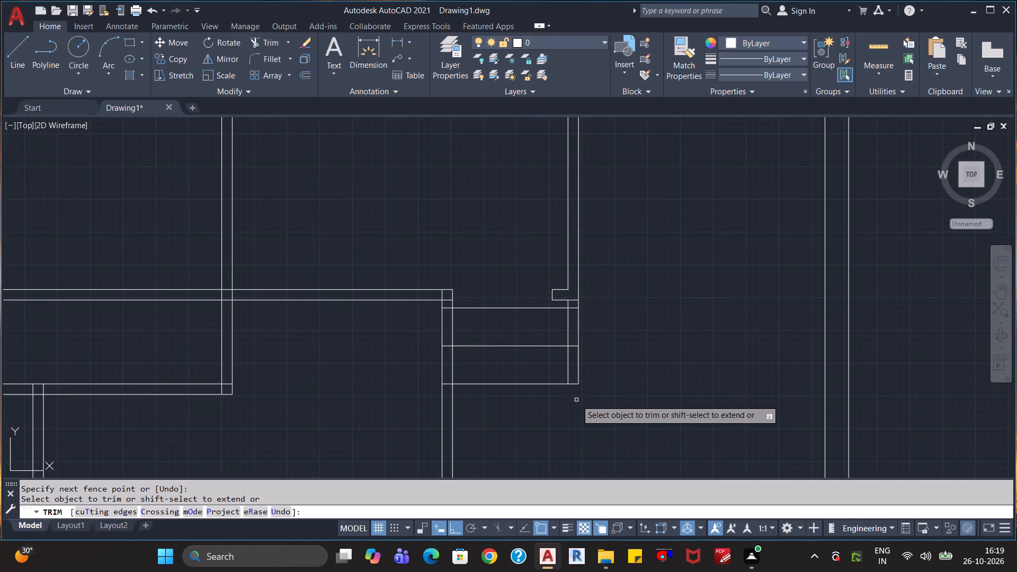
Trim the lower partition line inside the right-hand stair wall and the two upper tread lines inside both stair side walls.
{"action": "scroll", "coordinate": [576, 400], "scroll_direction": "up", "scroll_amount": 1}
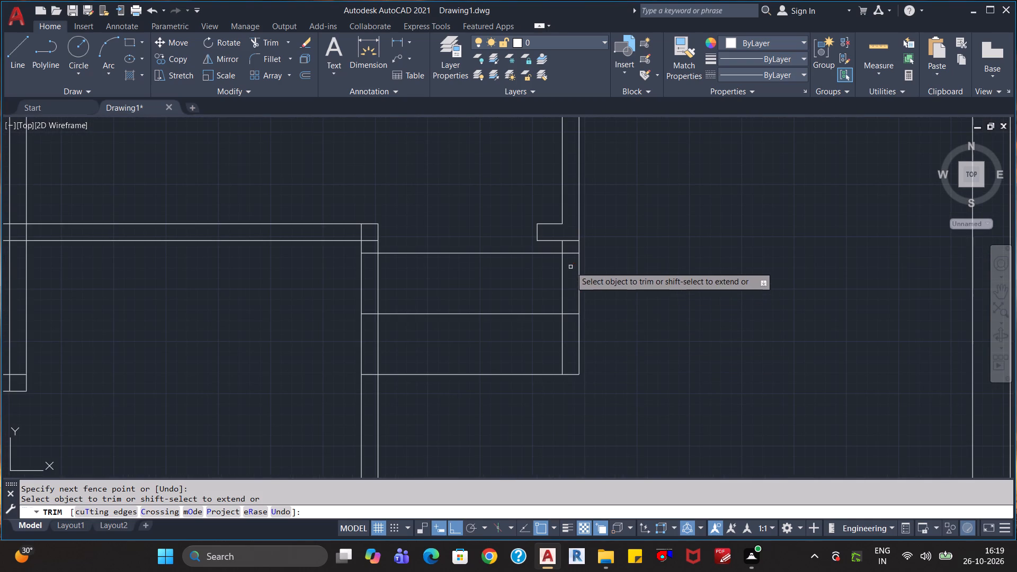
{"action": "left_click", "coordinate": [574, 239]}
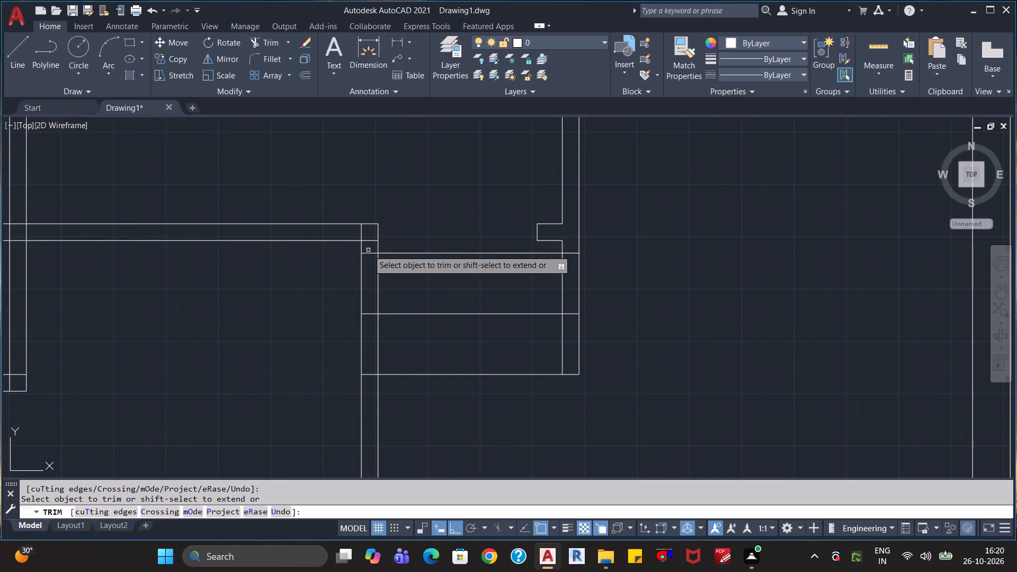
{"action": "left_click", "coordinate": [368, 250]}
{"action": "left_click", "coordinate": [368, 342]}
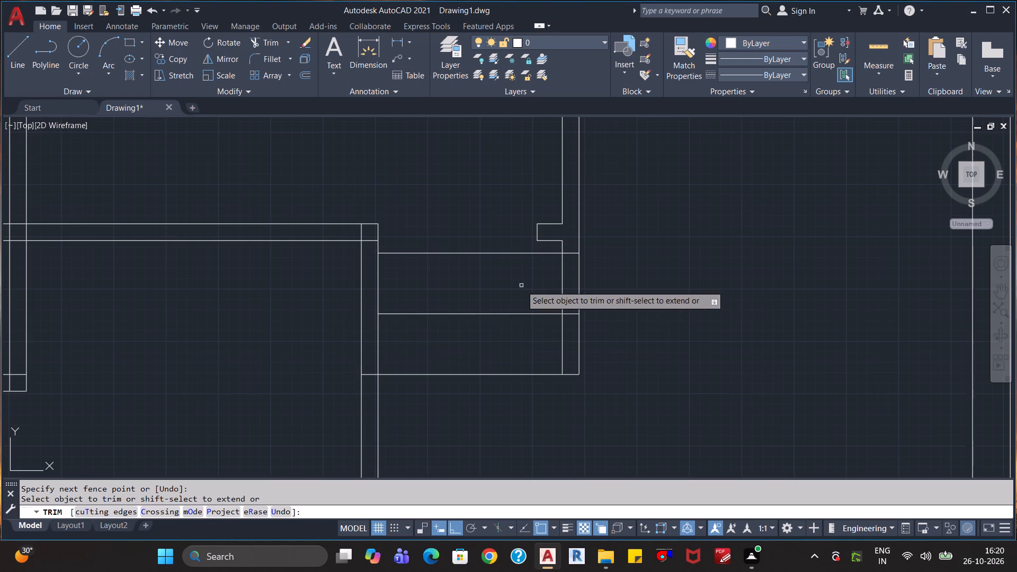
{"action": "left_click", "coordinate": [569, 249]}
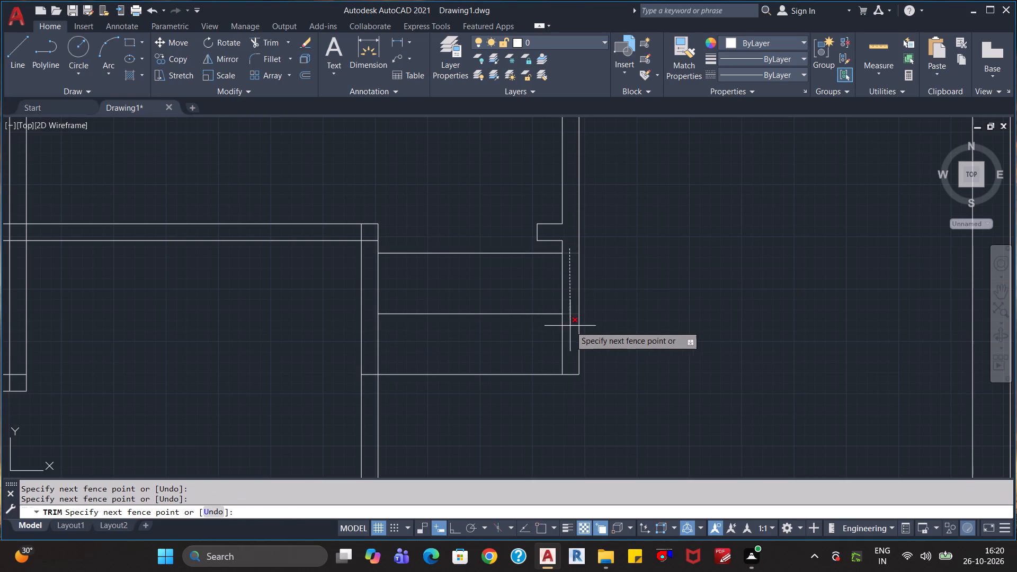
{"action": "left_click", "coordinate": [570, 326]}
{"action": "key", "text": "Escape"}
{"action": "key", "text": "Escape"}
{"action": "key", "text": "Escape"}
{"action": "key", "text": "Escape"}
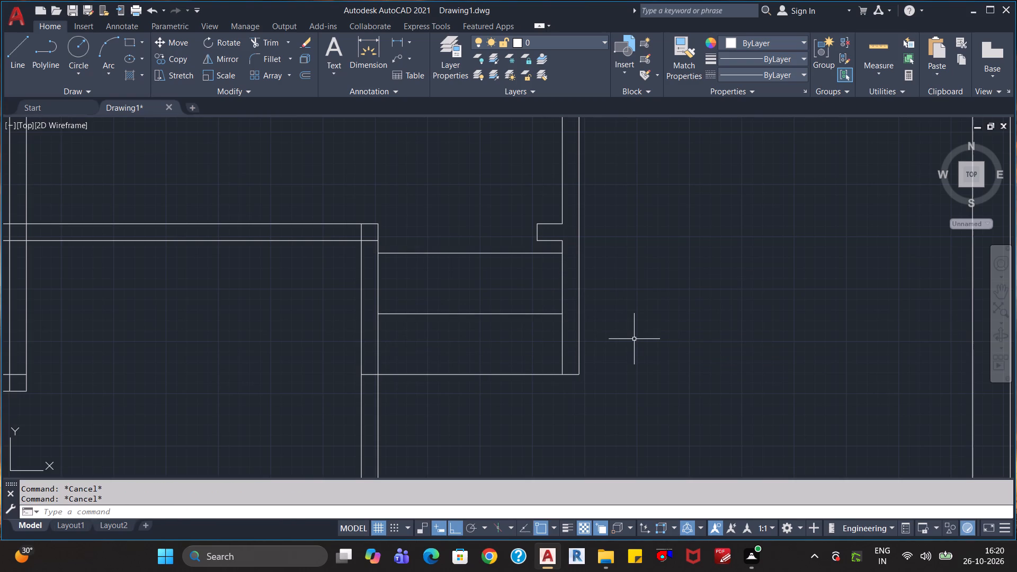
Offset the bottom stair tread line downward at 1'2.5" spacing to add two more tread lines.
{"action": "key", "text": "o"}
{"action": "key", "text": "Return"}
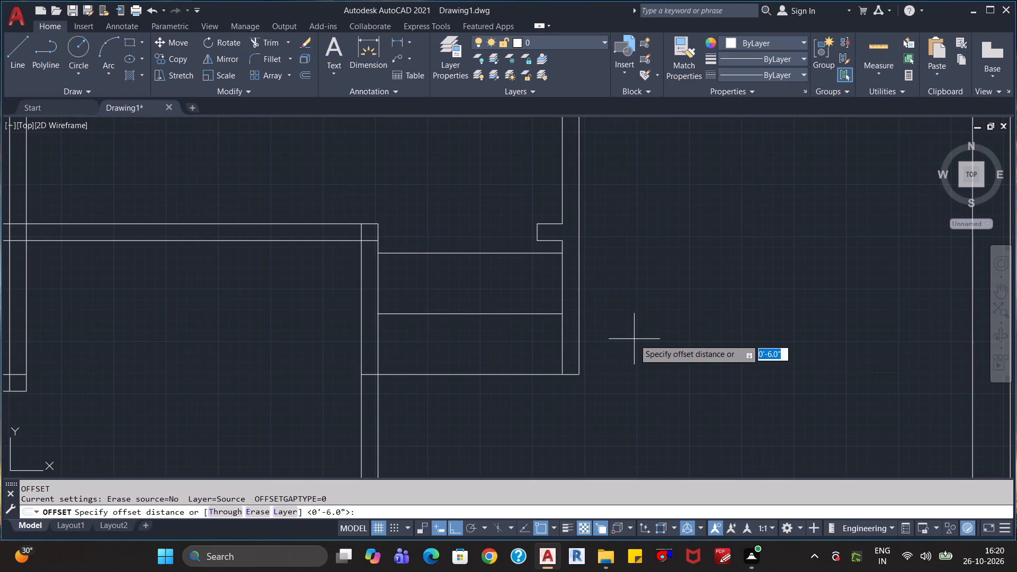
{"action": "type", "text": "1'2.5\""}
{"action": "key", "text": "Return"}
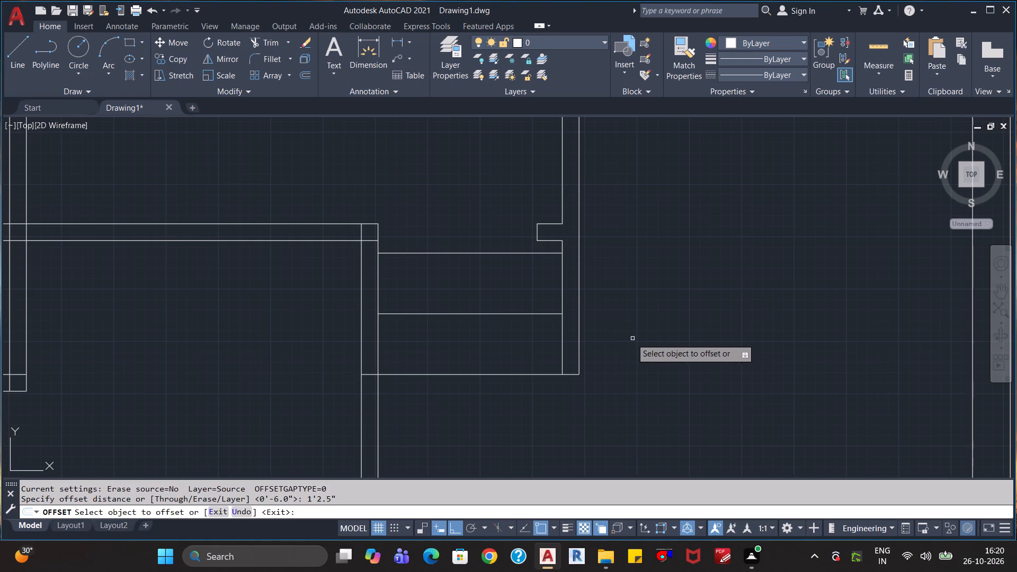
{"action": "left_click", "coordinate": [522, 374]}
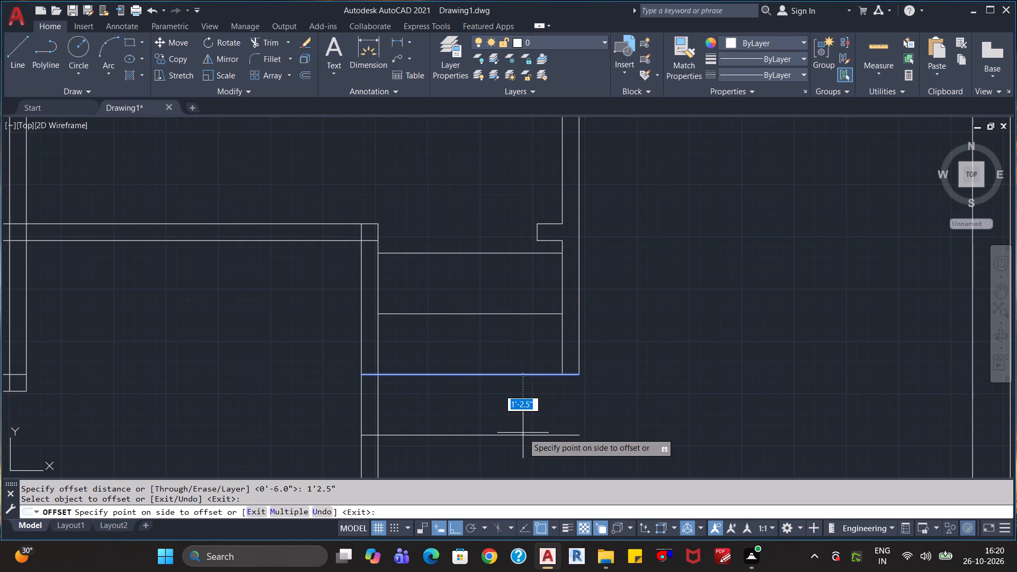
{"action": "left_click", "coordinate": [523, 433]}
{"action": "left_click", "coordinate": [524, 434]}
{"action": "scroll", "coordinate": [524, 434], "scroll_direction": "down", "scroll_amount": 2}
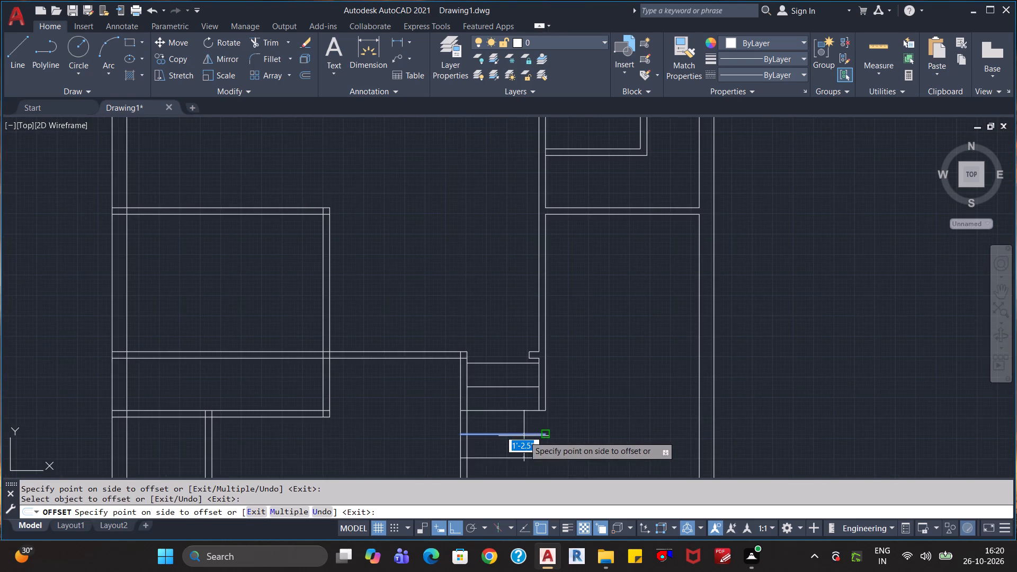
{"action": "middle_click_drag", "start_coordinate": [524, 436], "coordinate": [523, 331]}
{"action": "left_click", "coordinate": [515, 360]}
{"action": "key", "text": "Escape"}
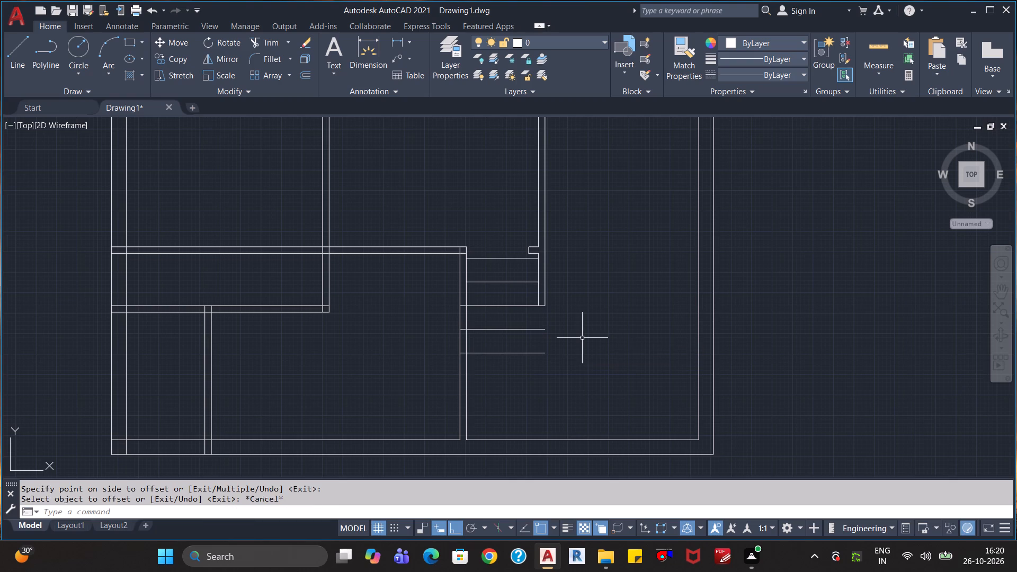
{"action": "key", "text": "Escape"}
{"action": "key", "text": "Escape"}
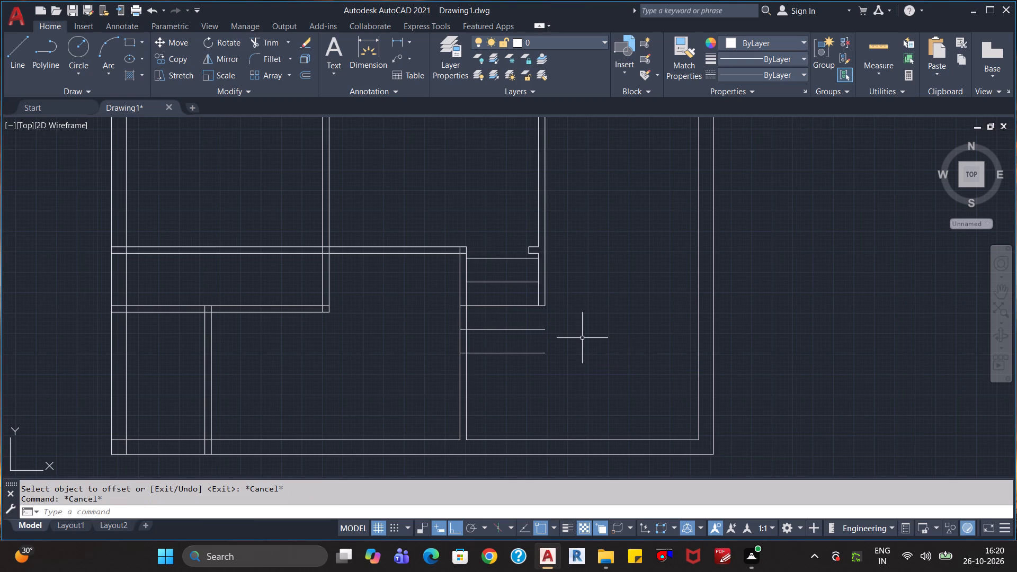
Start the Extend command for the lines around the lengthened staircase.
{"action": "type", "text": "ex"}
{"action": "key", "text": "Return"}
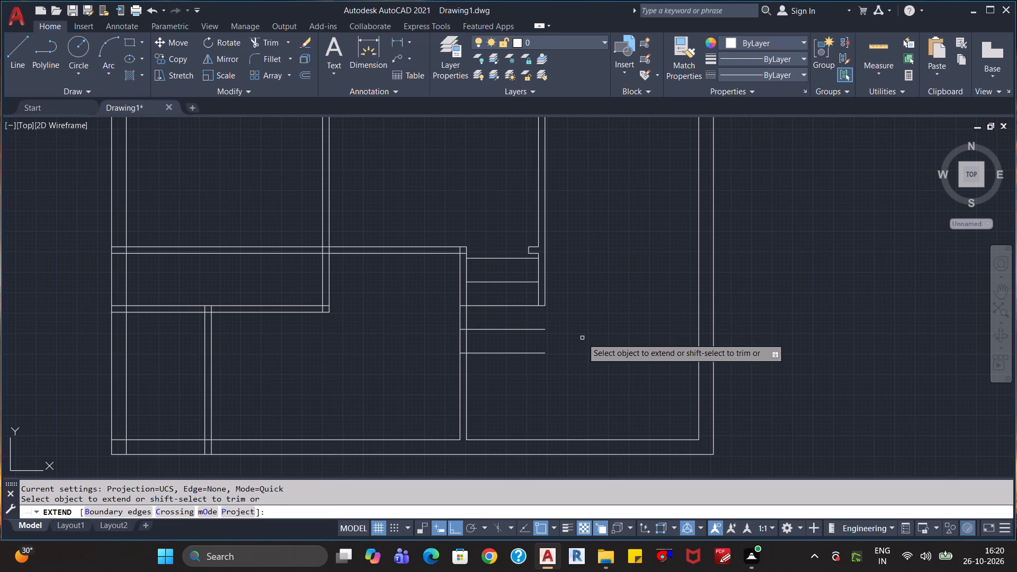
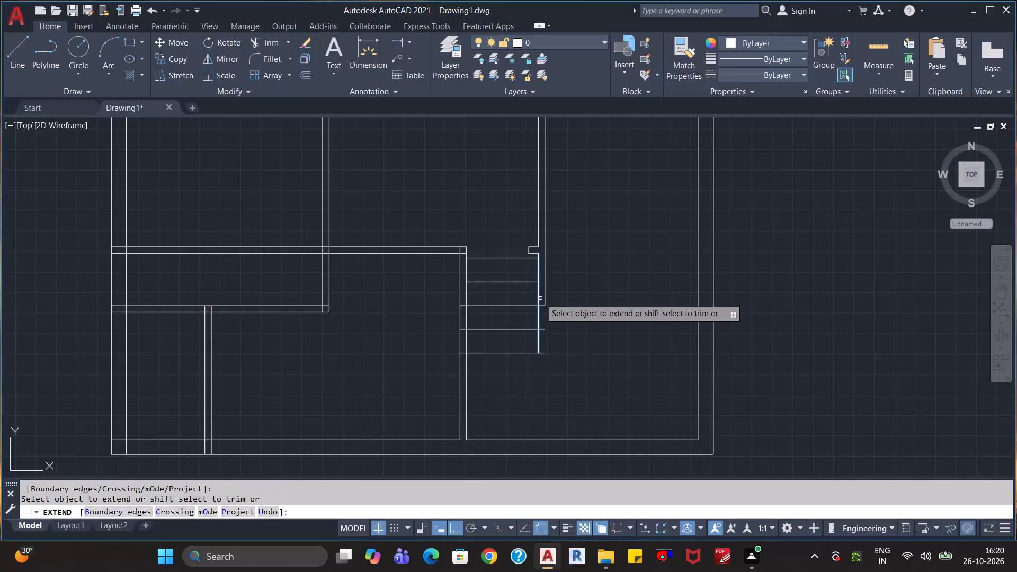
Extend both lines of the staircase's right-hand wall down to the bottom tread line.
{"action": "left_click", "coordinate": [540, 298]}
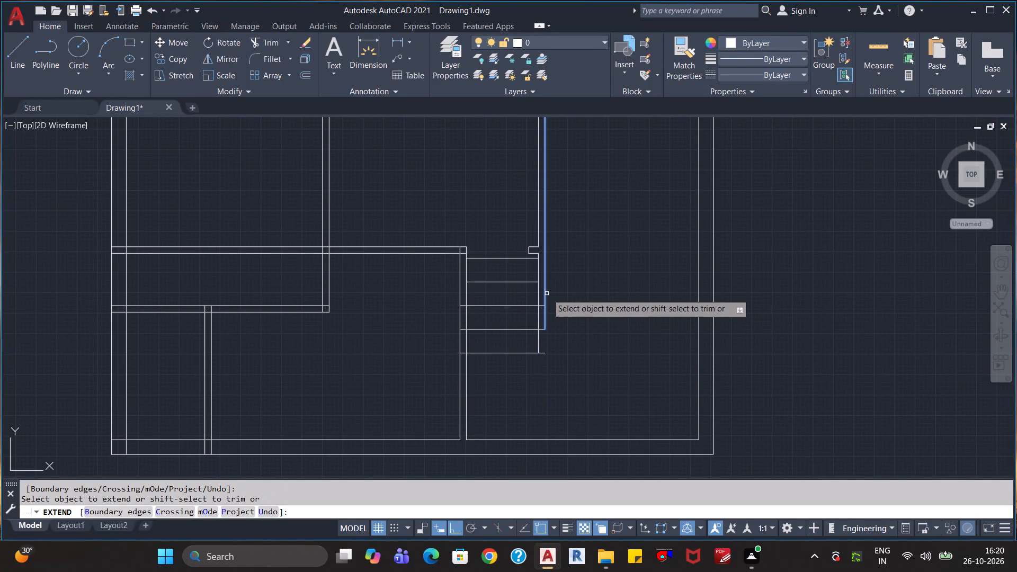
{"action": "left_click", "coordinate": [547, 293]}
{"action": "left_click", "coordinate": [544, 297]}
{"action": "key", "text": "Escape"}
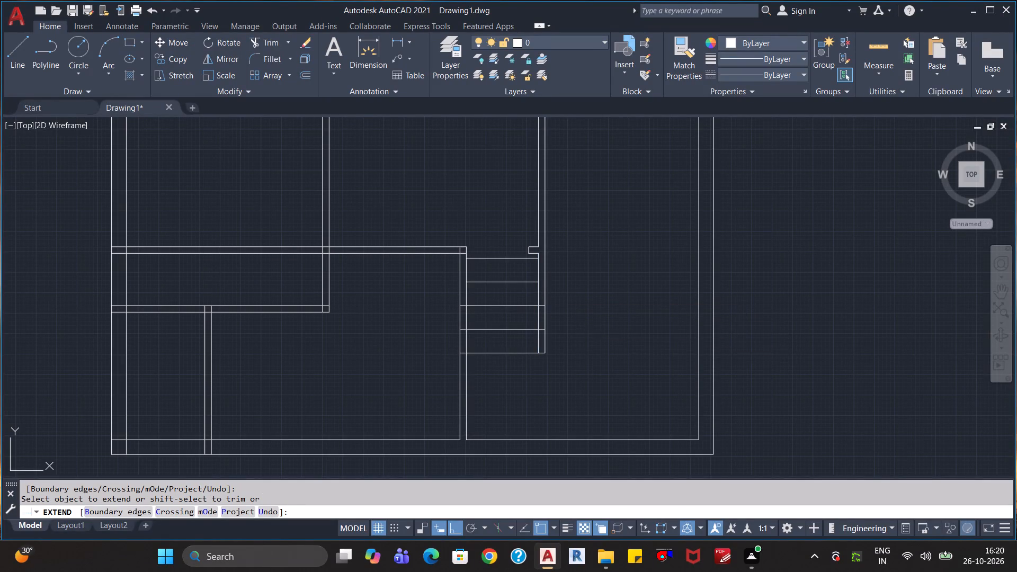
{"action": "key", "text": "Escape"}
{"action": "key", "text": "Escape"}
Trim the three lower tread lines inside the staircase's left-hand and right-hand walls.
{"action": "key", "text": "r"}
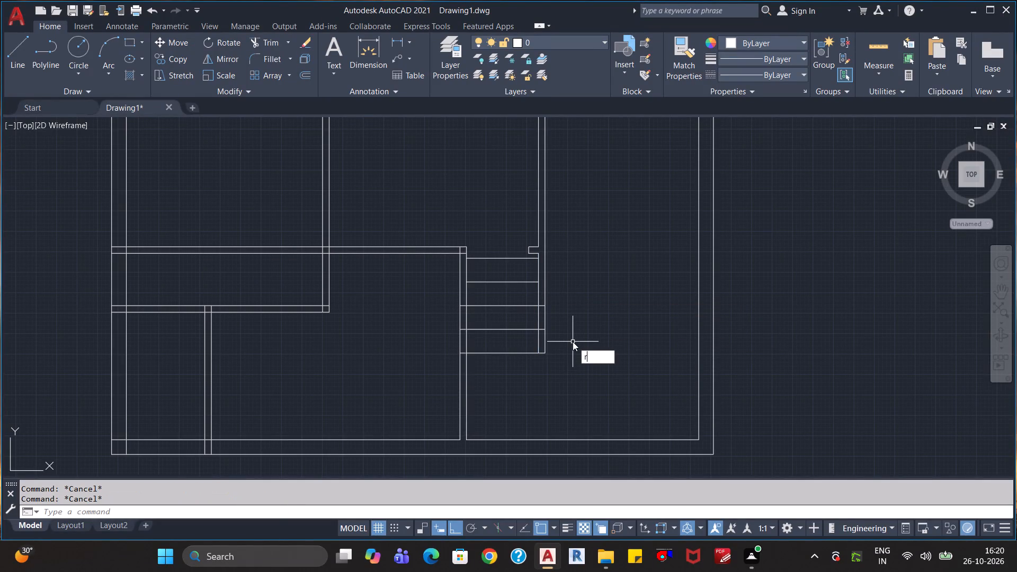
{"action": "key", "text": "BackSpace"}
{"action": "type", "text": "tr"}
{"action": "key", "text": "Return"}
{"action": "scroll", "coordinate": [544, 347], "scroll_direction": "up", "scroll_amount": 1}
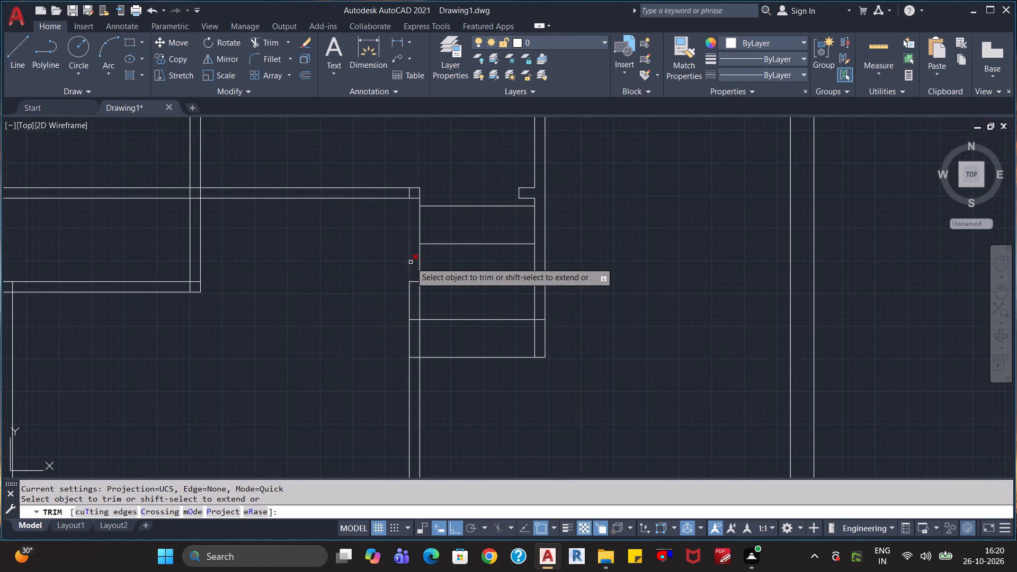
{"action": "left_click", "coordinate": [414, 262]}
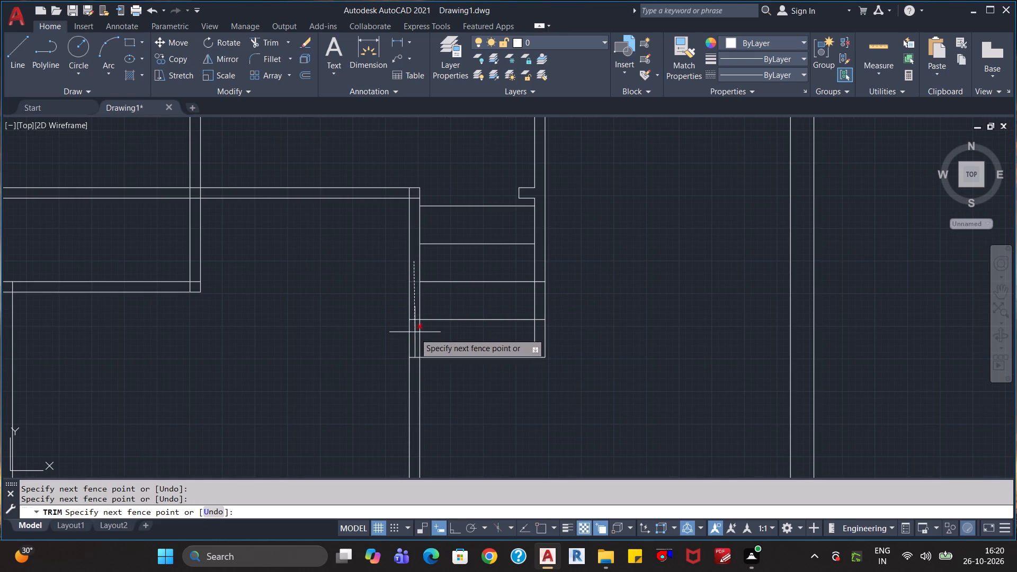
{"action": "left_click", "coordinate": [415, 366]}
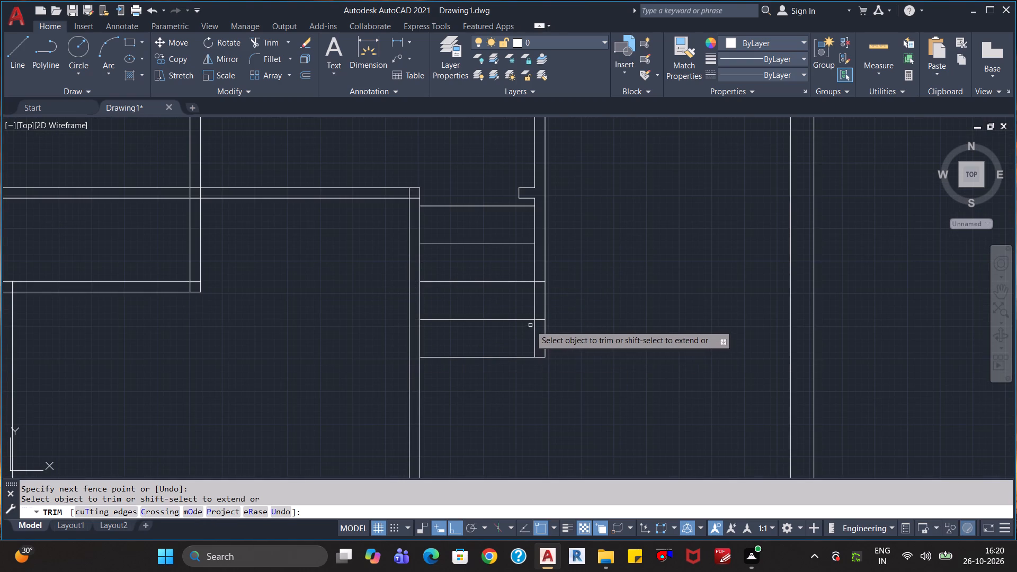
{"action": "left_click", "coordinate": [544, 329]}
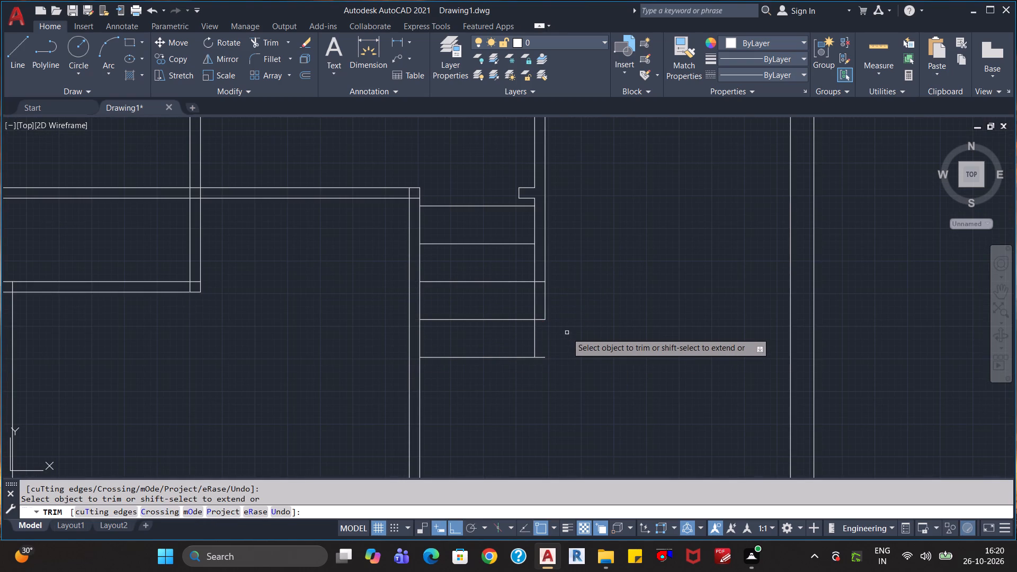
{"action": "key", "text": "ctrl+z"}
{"action": "left_click", "coordinate": [540, 330]}
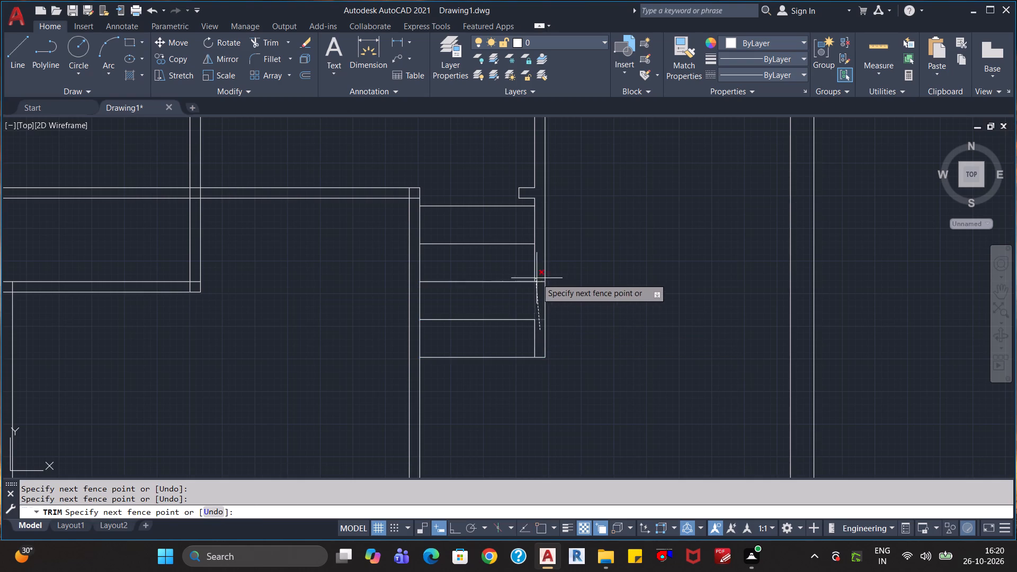
{"action": "left_click", "coordinate": [541, 271]}
{"action": "key", "text": "Escape"}
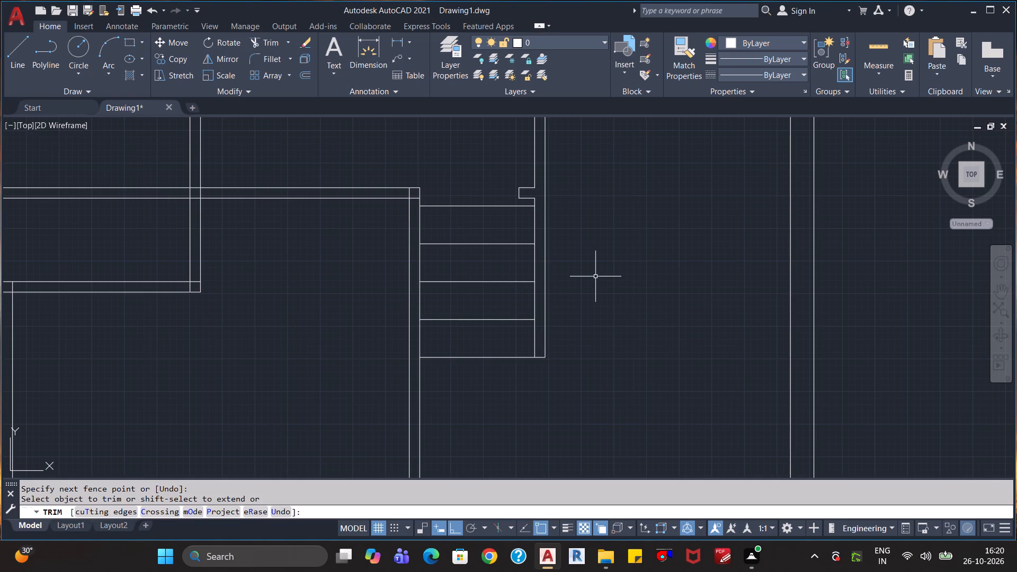
{"action": "key", "text": "Escape"}
{"action": "key", "text": "Escape"}
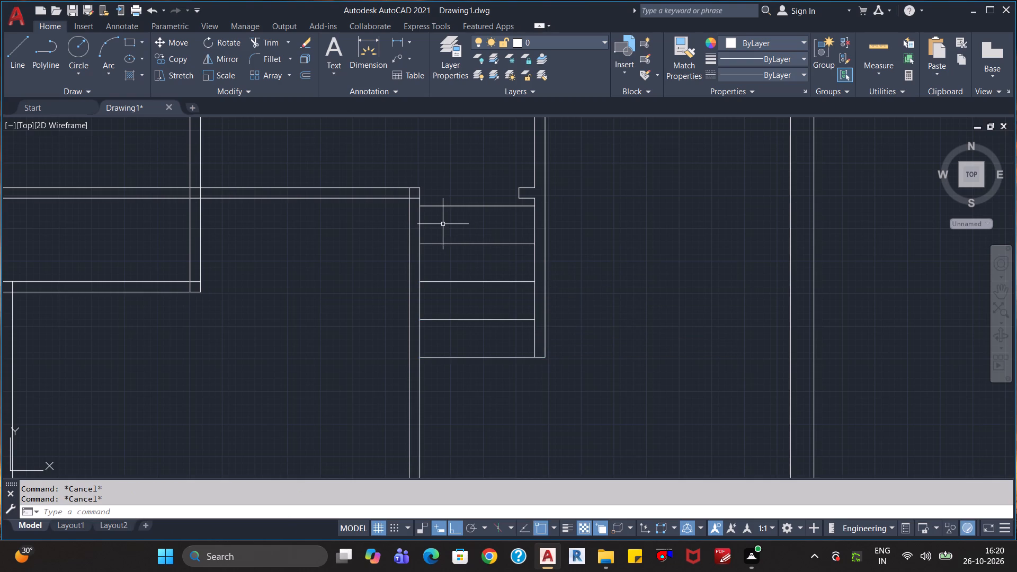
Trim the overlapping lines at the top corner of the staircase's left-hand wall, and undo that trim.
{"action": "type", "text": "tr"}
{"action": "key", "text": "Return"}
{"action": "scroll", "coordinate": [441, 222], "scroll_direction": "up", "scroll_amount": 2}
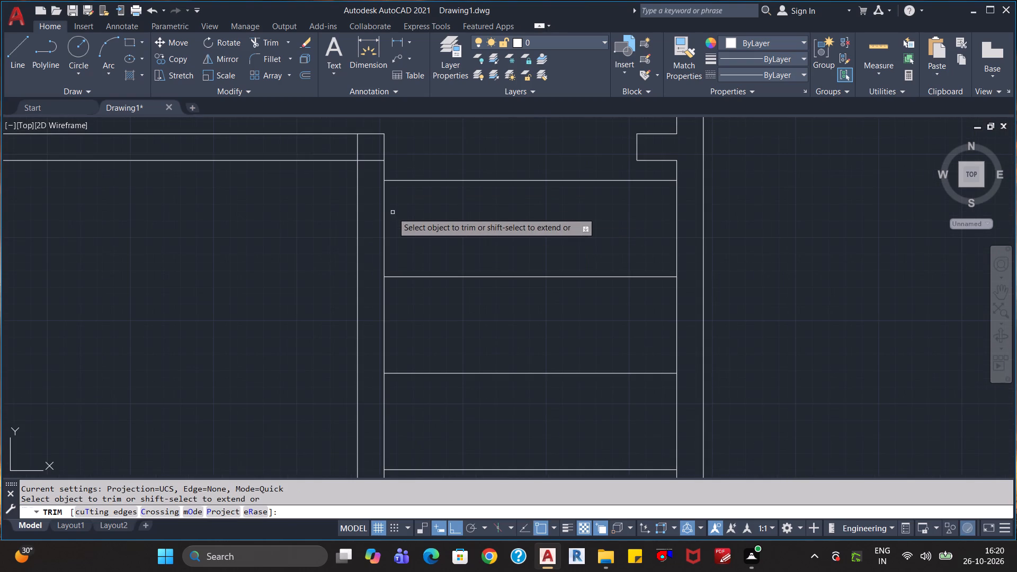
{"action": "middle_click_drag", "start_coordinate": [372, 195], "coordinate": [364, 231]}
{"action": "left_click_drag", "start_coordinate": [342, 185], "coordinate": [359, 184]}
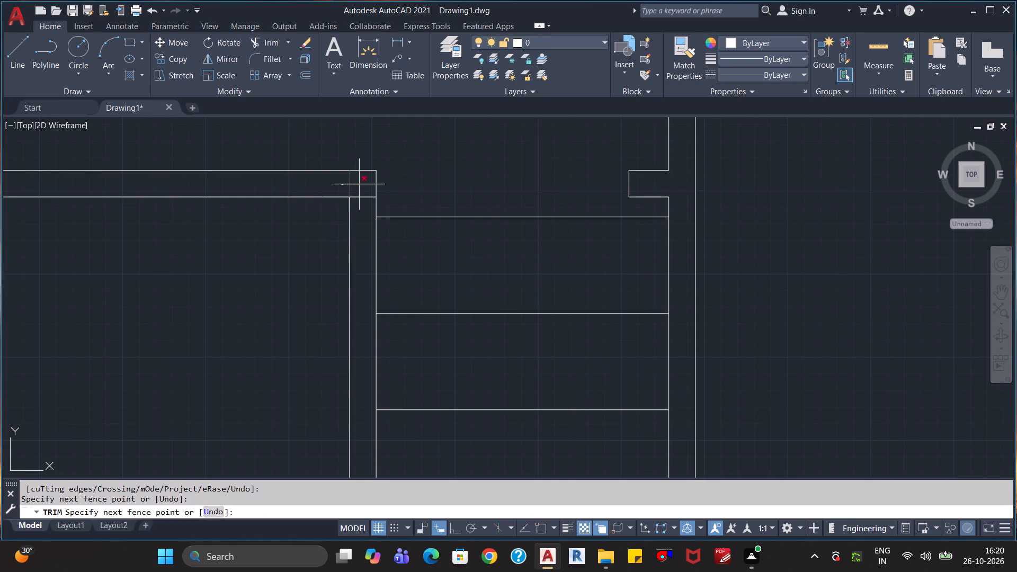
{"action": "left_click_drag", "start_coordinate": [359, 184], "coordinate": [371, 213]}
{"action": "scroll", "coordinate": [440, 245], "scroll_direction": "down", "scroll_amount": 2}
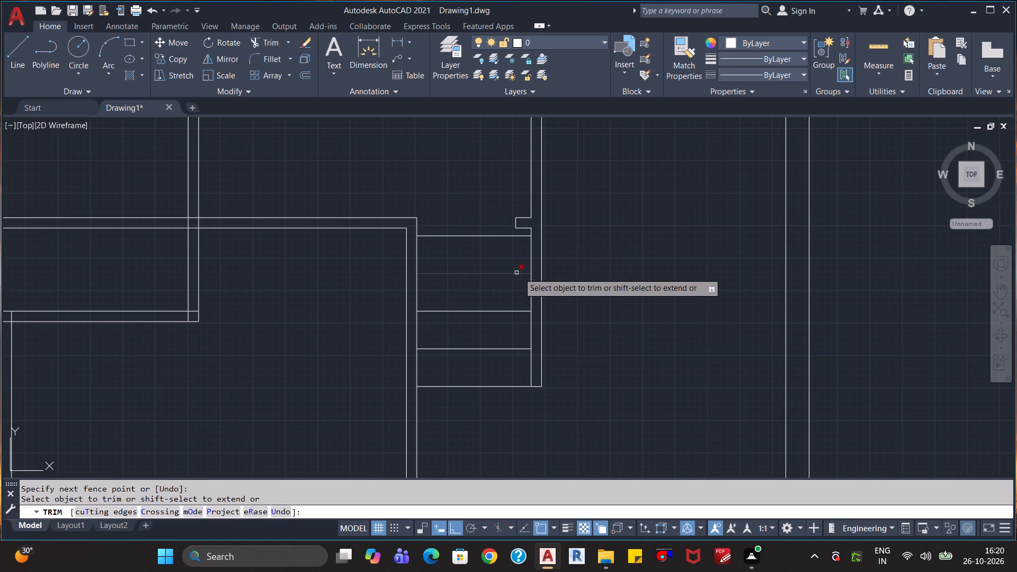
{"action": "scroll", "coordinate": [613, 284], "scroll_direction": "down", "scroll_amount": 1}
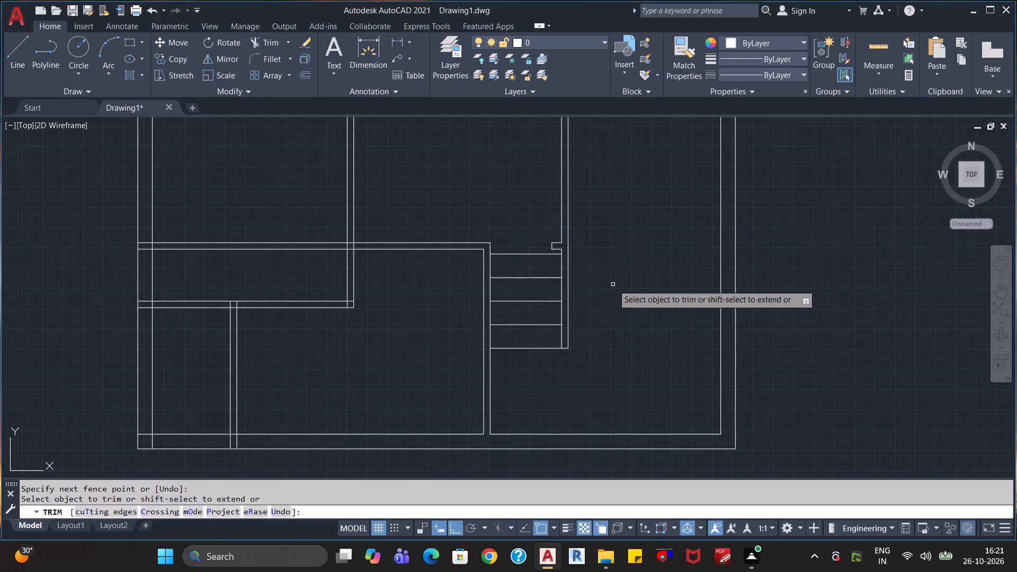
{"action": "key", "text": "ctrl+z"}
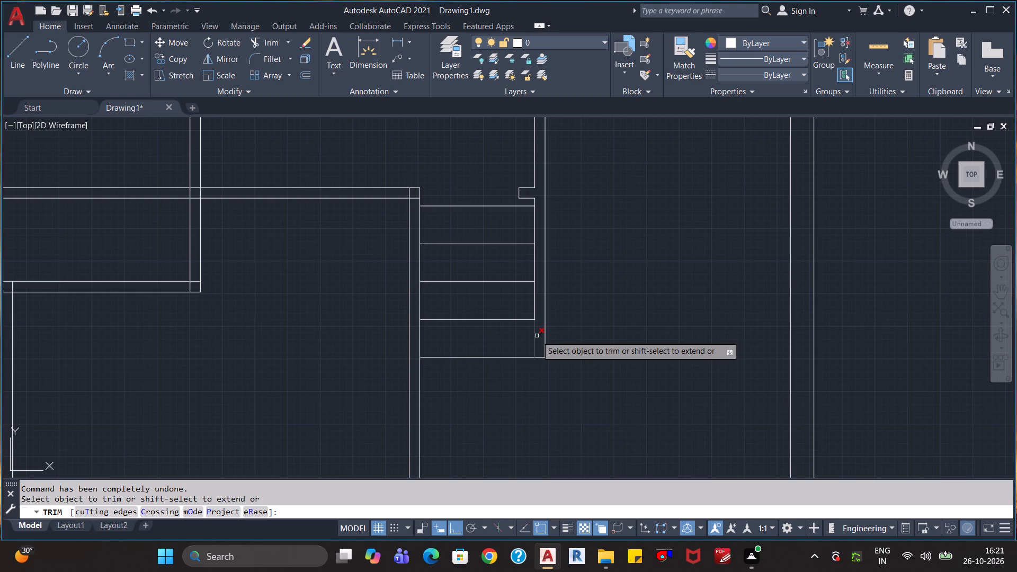
Trim both horizontal partition lines between the left-hand room's wall and the staircase's left-hand wall.
{"action": "left_click", "coordinate": [334, 156]}
{"action": "left_click", "coordinate": [315, 237]}
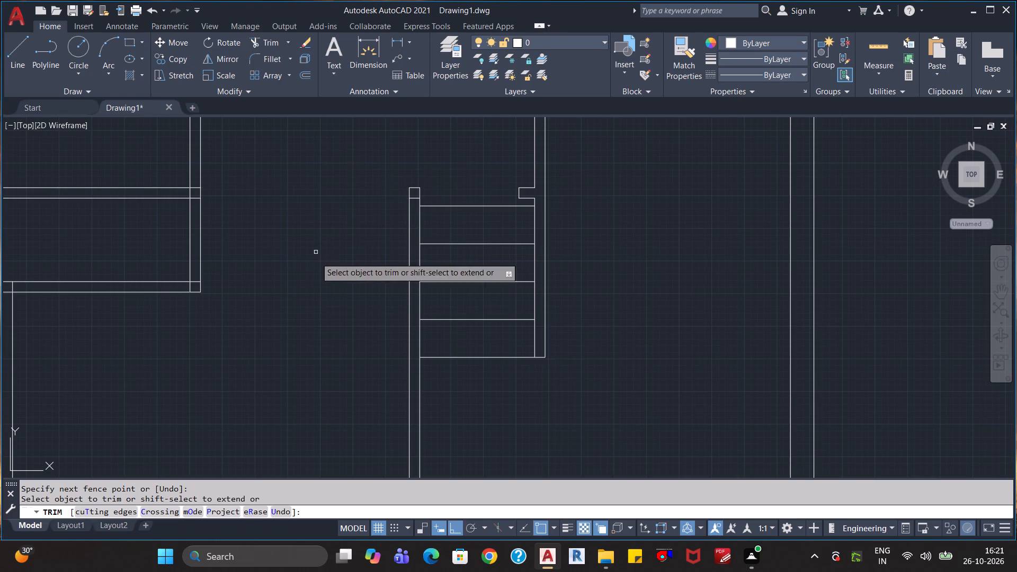
{"action": "scroll", "coordinate": [310, 300], "scroll_direction": "down", "scroll_amount": 2}
{"action": "middle_click_drag", "start_coordinate": [291, 314], "coordinate": [429, 387]}
{"action": "scroll", "coordinate": [404, 336], "scroll_direction": "up", "scroll_amount": 2}
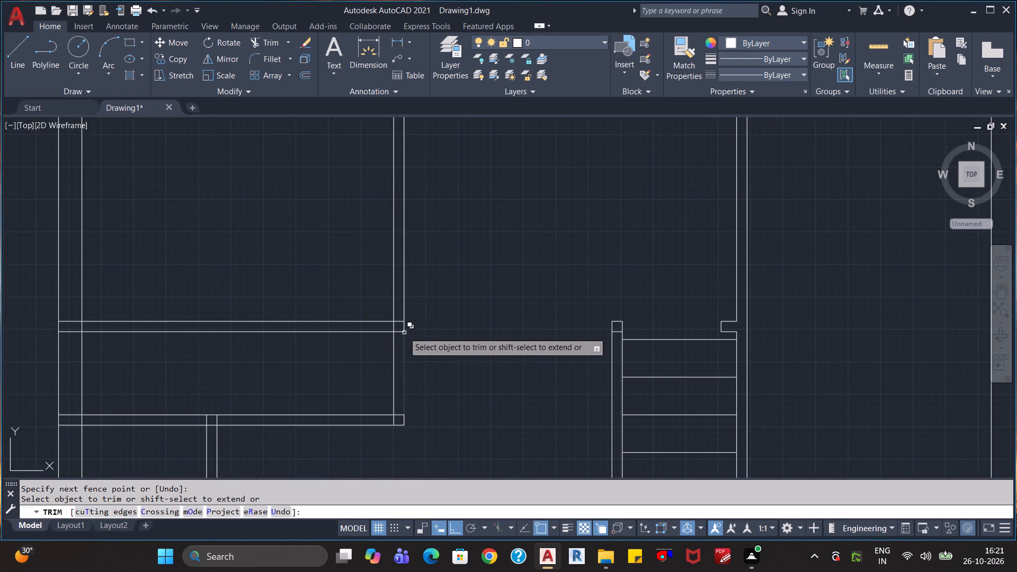
{"action": "key", "text": "Escape"}
{"action": "key", "text": "Escape"}
Delete the two remaining horizontal partition lines crossing the left-hand room.
{"action": "left_click", "coordinate": [354, 281]}
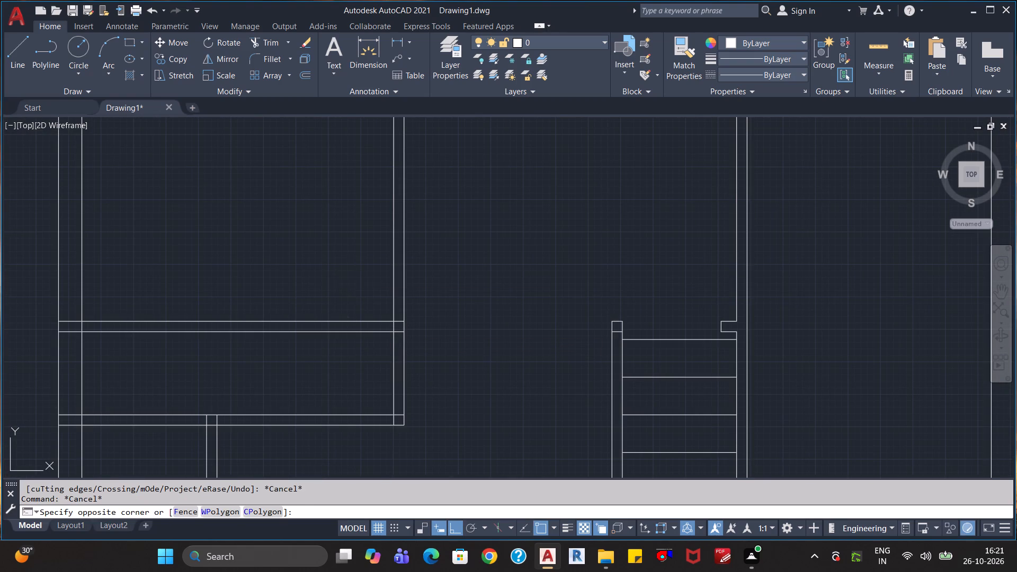
{"action": "left_click", "coordinate": [319, 365]}
{"action": "key", "text": "Delete"}
Start saving the drawing and choose the FLOOR PLANs folder on the Desktop as its location.
{"action": "scroll", "coordinate": [323, 363], "scroll_direction": "down", "scroll_amount": 1}
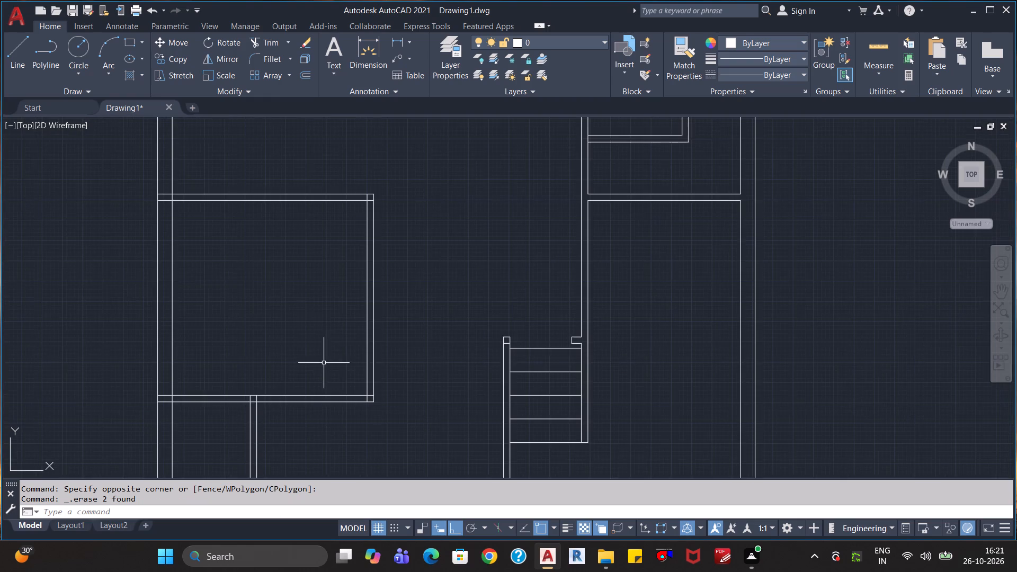
{"action": "scroll", "coordinate": [405, 389], "scroll_direction": "down", "scroll_amount": 1}
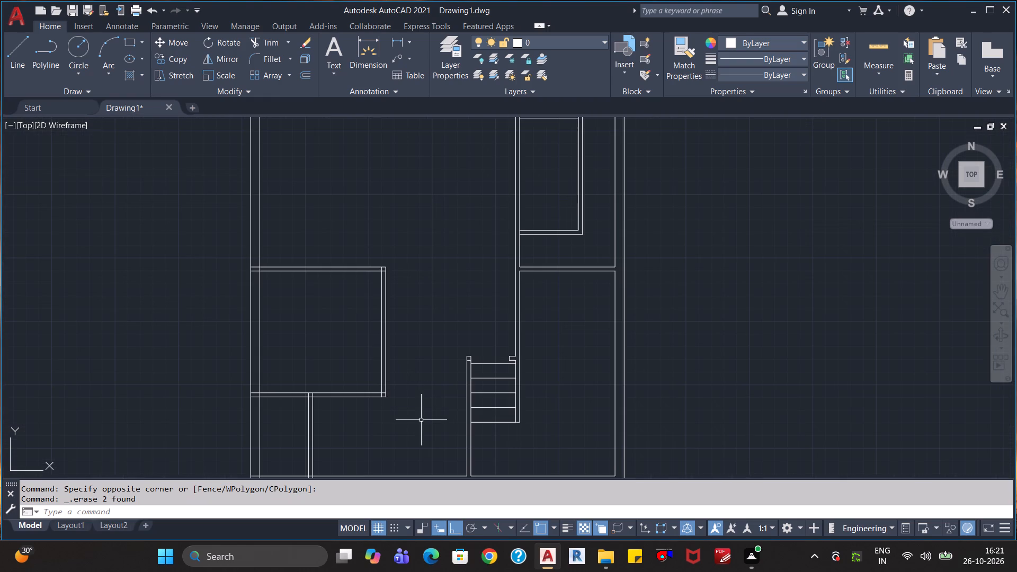
{"action": "middle_click_drag", "start_coordinate": [434, 419], "coordinate": [408, 362]}
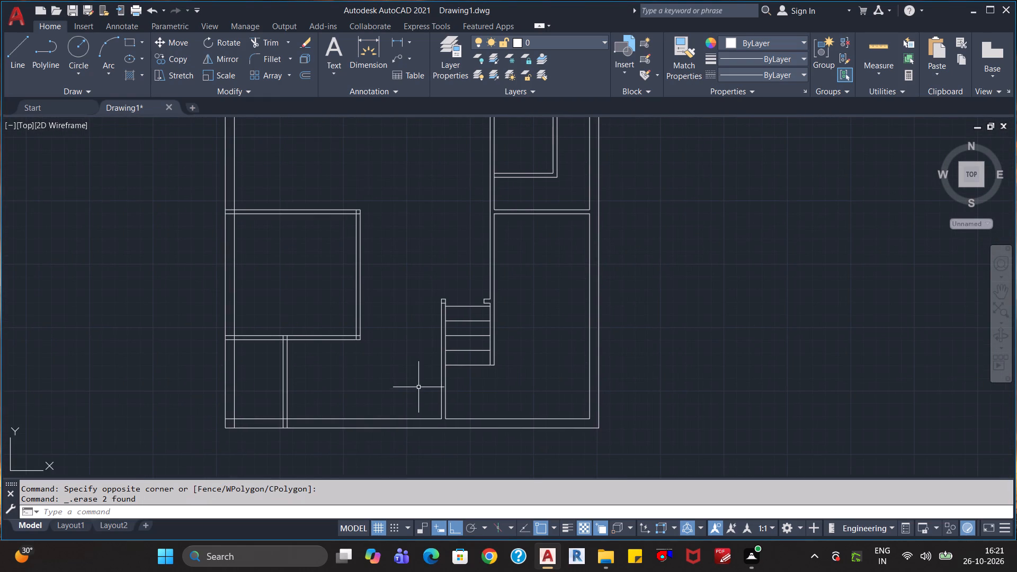
{"action": "scroll", "coordinate": [444, 341], "scroll_direction": "down", "scroll_amount": 1}
{"action": "middle_click_drag", "start_coordinate": [503, 303], "coordinate": [495, 345]}
{"action": "scroll", "coordinate": [495, 346], "scroll_direction": "down", "scroll_amount": 1}
{"action": "middle_click_drag", "start_coordinate": [498, 347], "coordinate": [503, 336]}
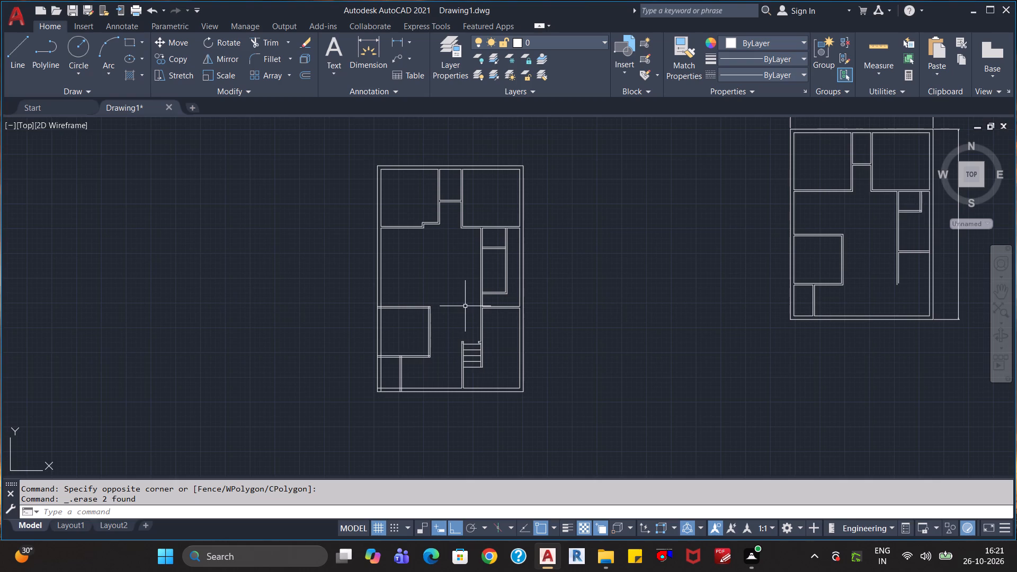
{"action": "key", "text": "ctrl+s"}
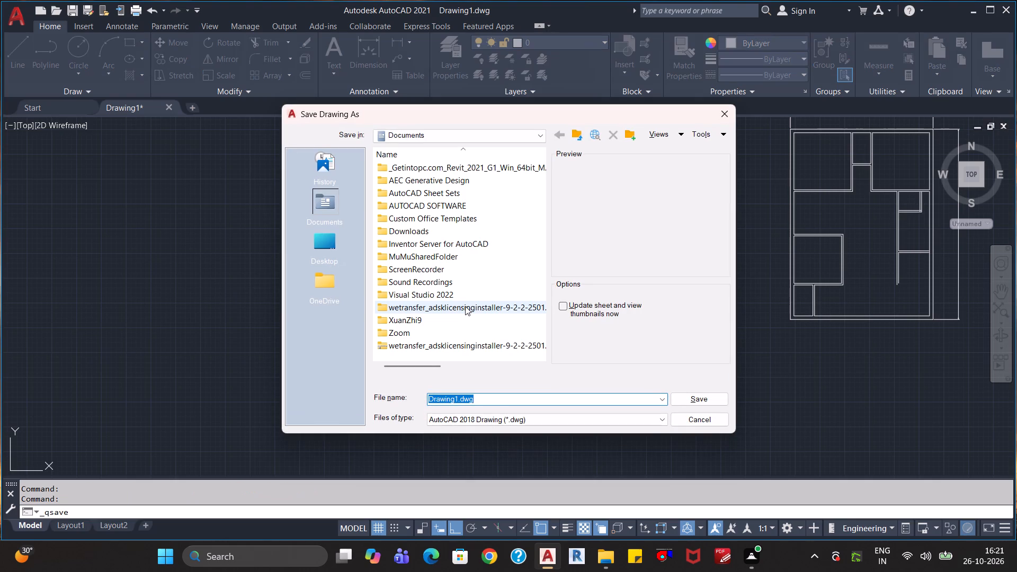
{"action": "left_click", "coordinate": [335, 256]}
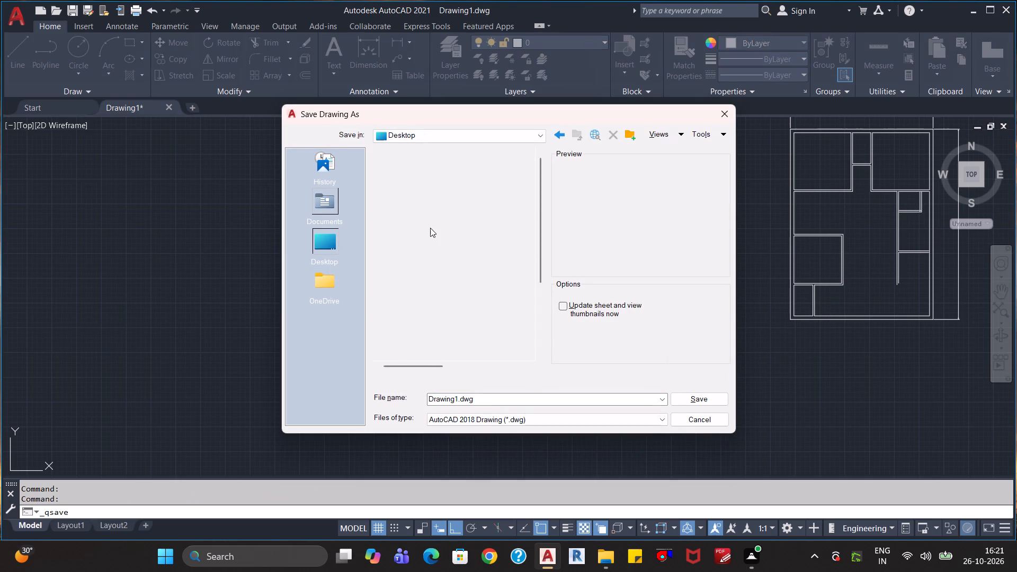
{"action": "scroll", "coordinate": [431, 229], "scroll_direction": "down", "scroll_amount": 3}
{"action": "double_click", "coordinate": [424, 242]}
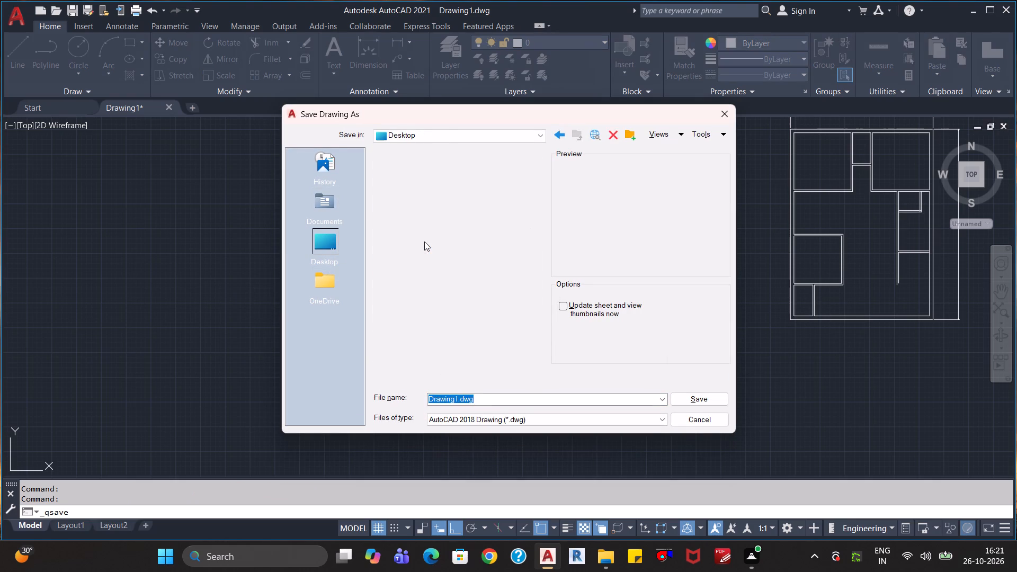
{"action": "double_click", "coordinate": [419, 181]}
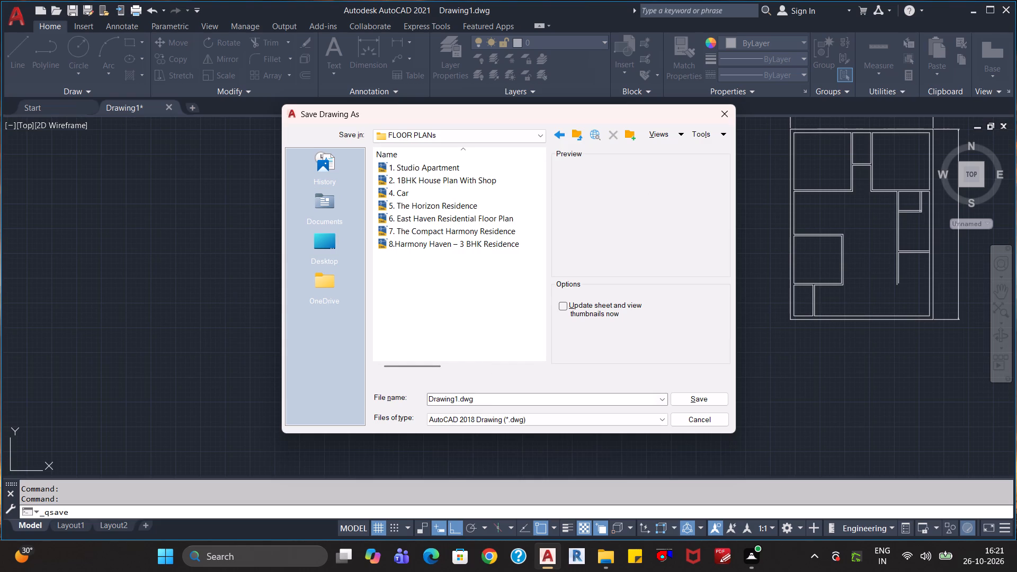
In File Explorer, copy the name of the image file "9. Nivara Residence 2BHK" from the Fuji Uploading plans folder.
{"action": "left_click", "coordinate": [602, 551]}
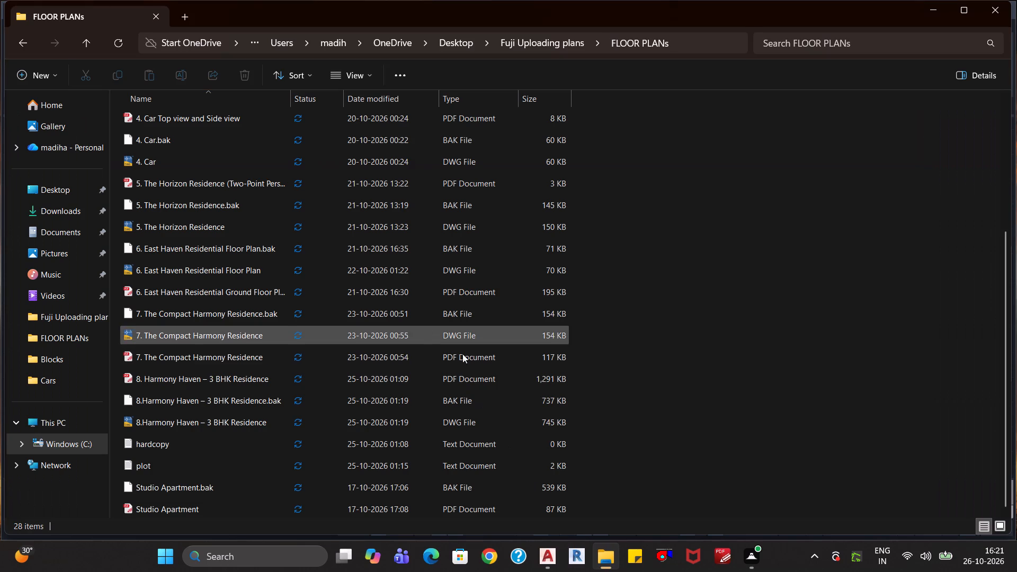
{"action": "left_click", "coordinate": [733, 416]}
{"action": "key", "text": "BackSpace"}
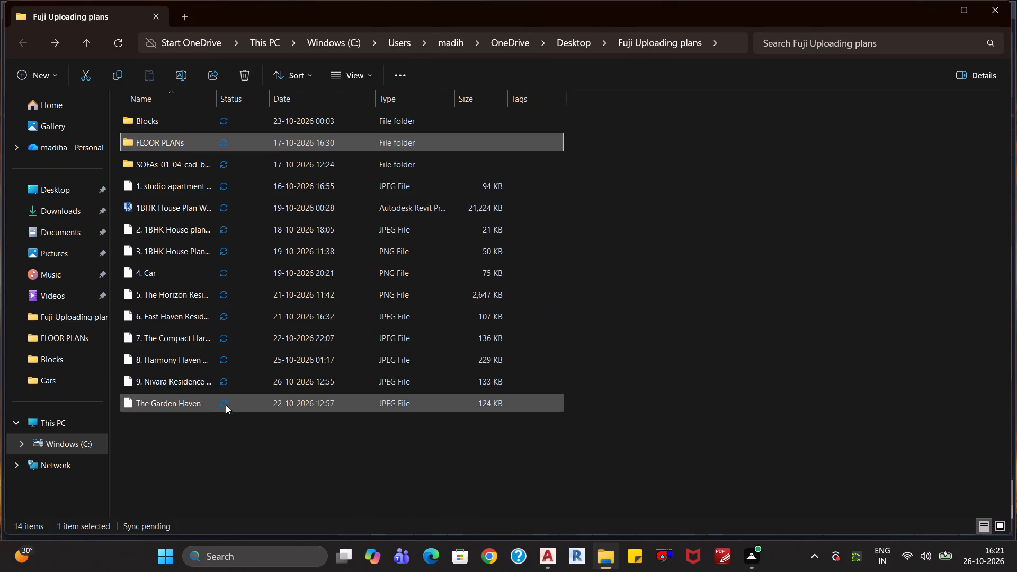
{"action": "left_click", "coordinate": [188, 385]}
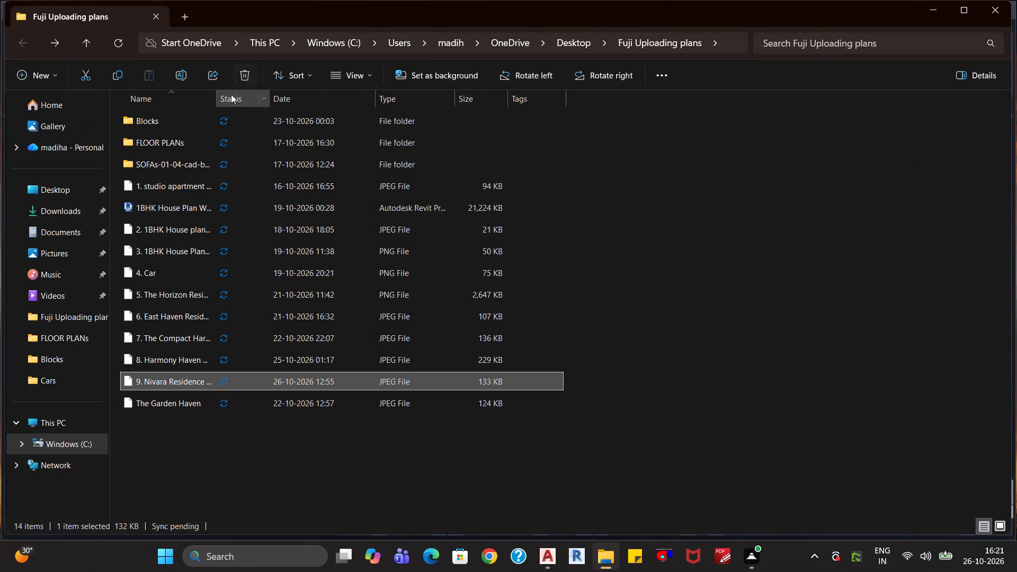
{"action": "left_click", "coordinate": [181, 82]}
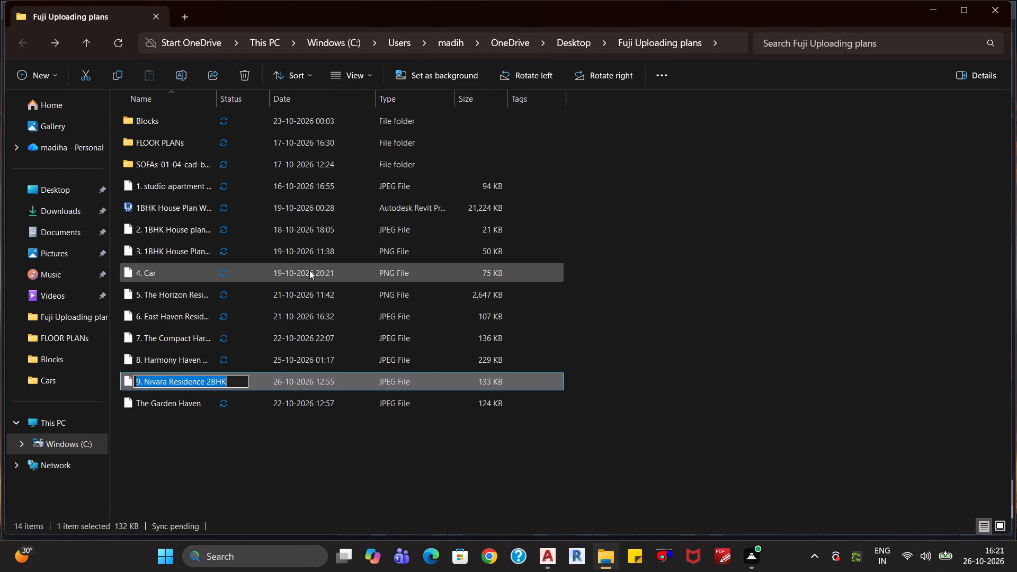
{"action": "key", "text": "ctrl+c"}
{"action": "left_click", "coordinate": [352, 449]}
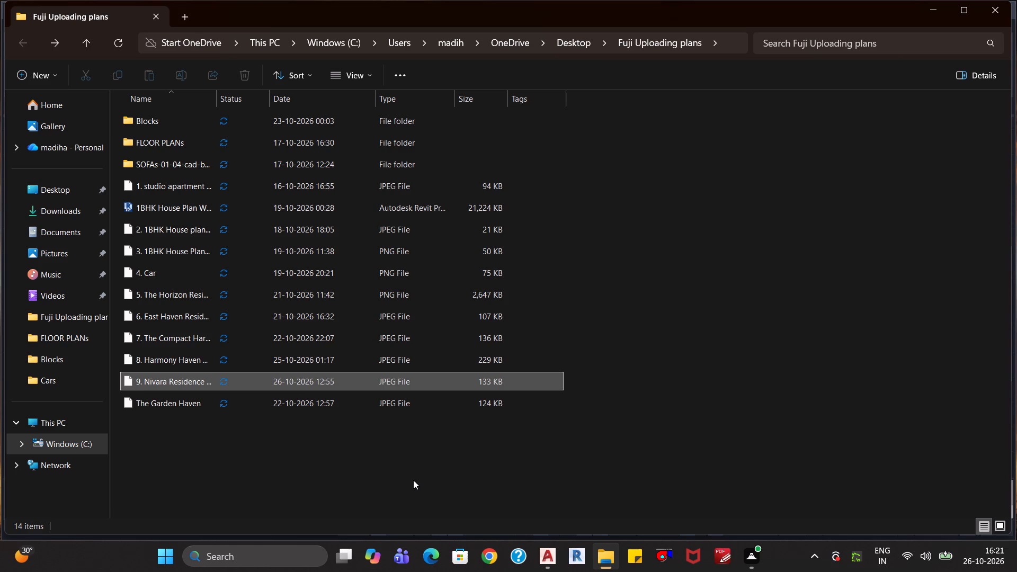
{"action": "double_click", "coordinate": [188, 142]}
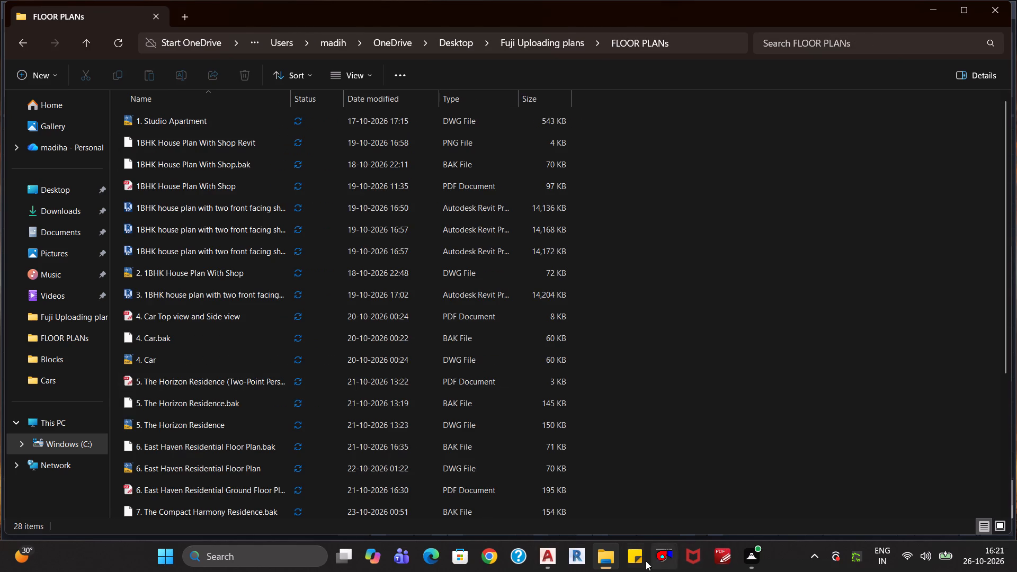
Back in AutoCAD, save the drawing as "9. Nivara Residence 2BHK" with the sheet and view thumbnail update enabled.
{"action": "left_click", "coordinate": [552, 564]}
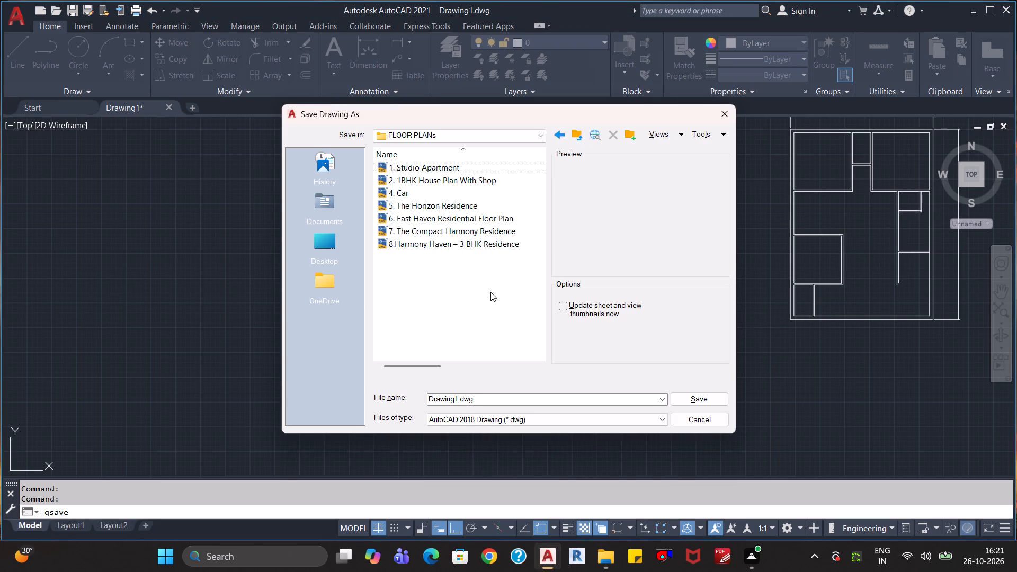
{"action": "left_click", "coordinate": [457, 399]}
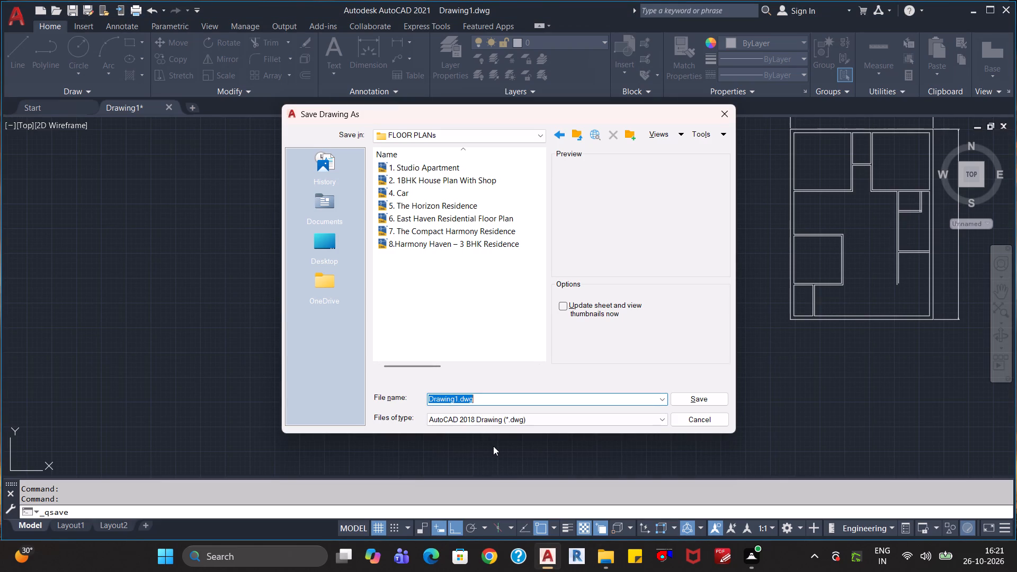
{"action": "key", "text": "Left"}
{"action": "key", "text": "Right"}
{"action": "key", "text": "Right"}
{"action": "key", "text": "Right"}
{"action": "key", "text": "Right"}
{"action": "key", "text": "Right"}
{"action": "key", "text": "Right"}
{"action": "key", "text": "Right"}
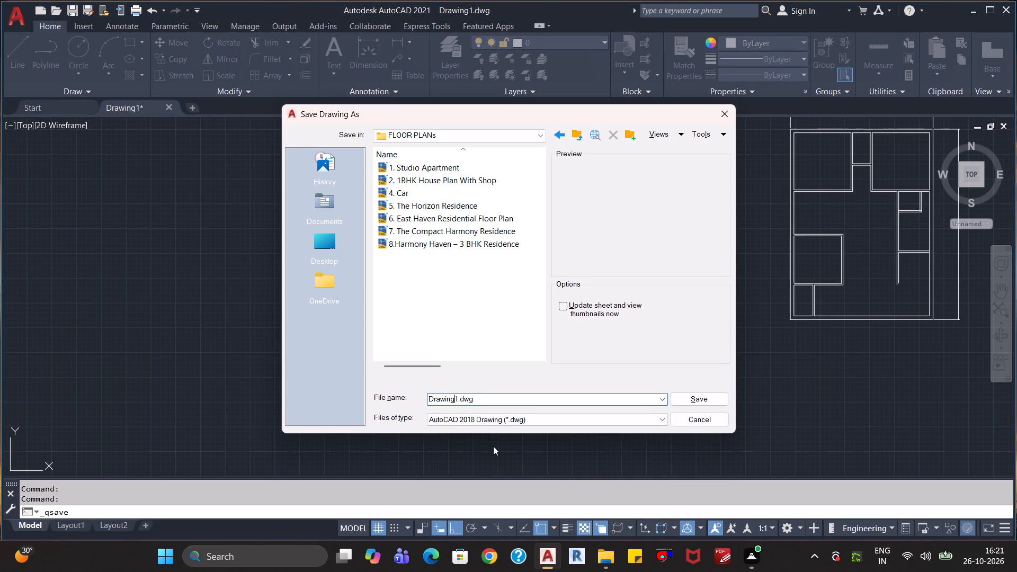
{"action": "key", "text": "Right"}
{"action": "key", "text": "BackSpace"}
{"action": "key", "text": "BackSpace"}
{"action": "key", "text": "BackSpace"}
{"action": "key", "text": "BackSpace"}
{"action": "key", "text": "BackSpace"}
{"action": "key", "text": "BackSpace"}
{"action": "key", "text": "BackSpace"}
{"action": "key", "text": "BackSpace"}
{"action": "key", "text": "BackSpace"}
{"action": "key", "text": "BackSpace"}
{"action": "key", "text": "BackSpace"}
{"action": "key", "text": "BackSpace"}
{"action": "key", "text": "BackSpace"}
{"action": "key", "text": "BackSpace"}
{"action": "key", "text": "BackSpace"}
{"action": "key", "text": "BackSpace"}
{"action": "key", "text": "BackSpace"}
{"action": "key", "text": "BackSpace"}
{"action": "key", "text": "BackSpace"}
{"action": "key", "text": "ctrl+v"}
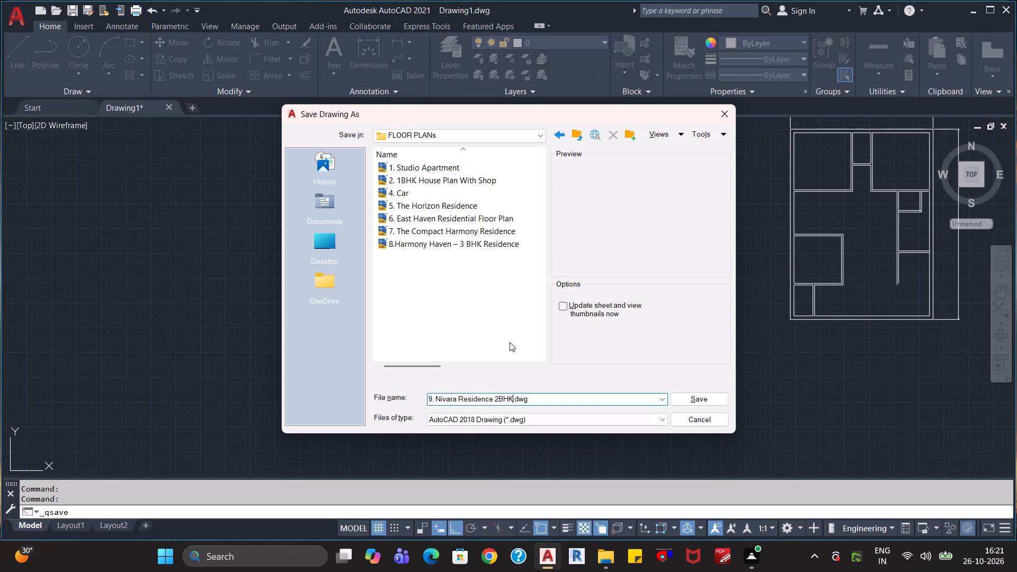
{"action": "left_click", "coordinate": [561, 306]}
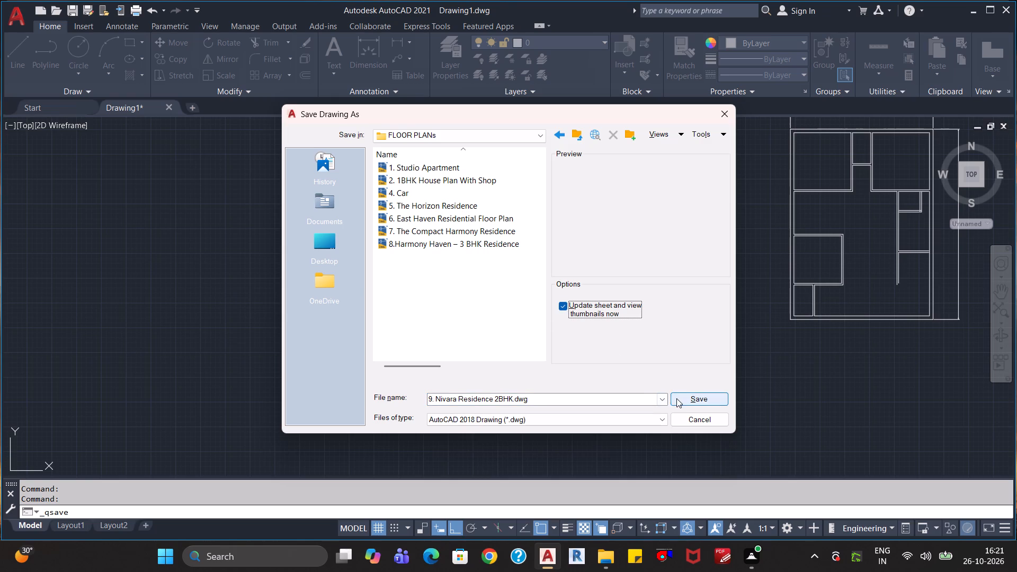
{"action": "left_click", "coordinate": [677, 399]}
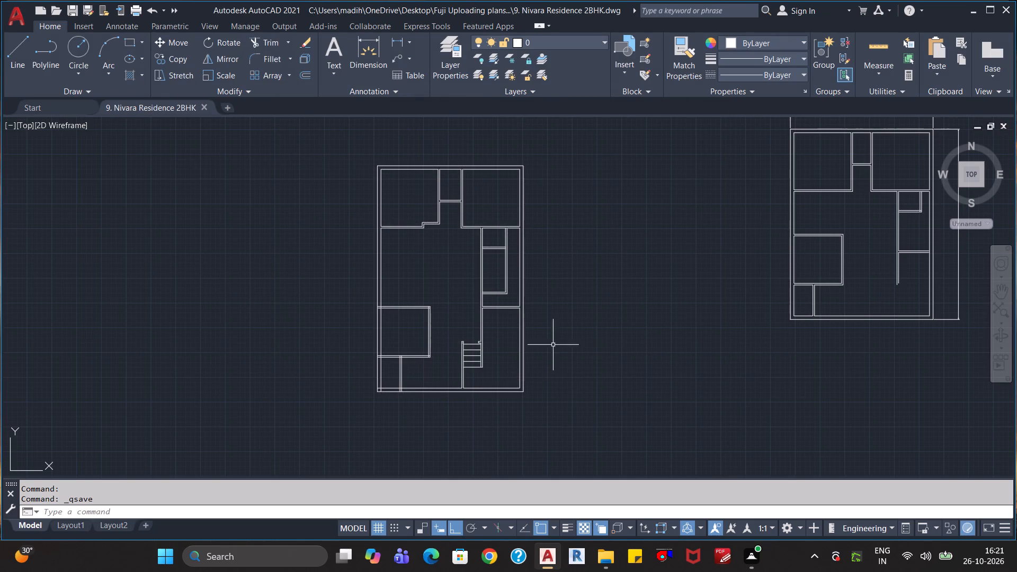
{"action": "key", "text": "Escape"}
{"action": "key", "text": "Escape"}
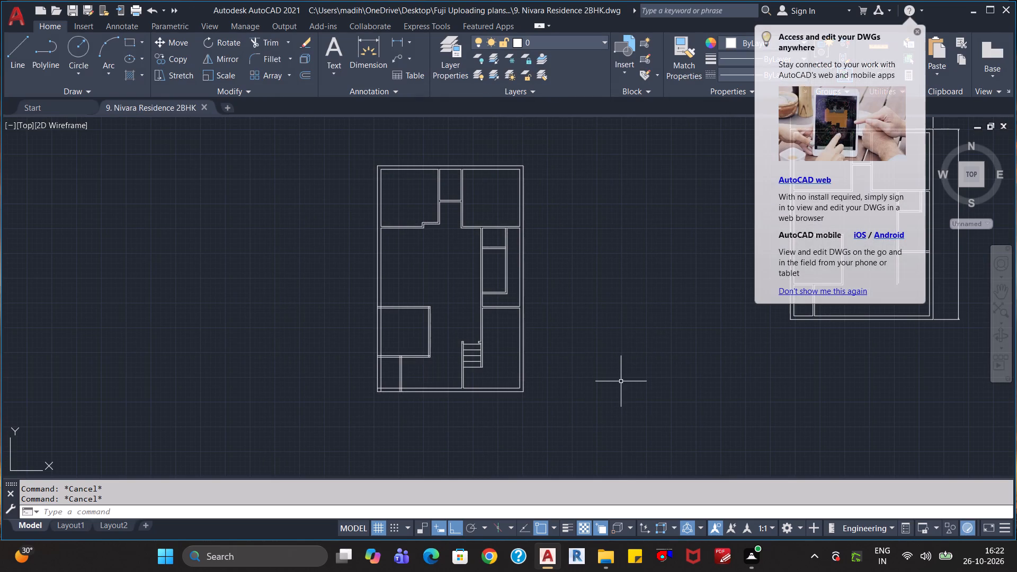
{"action": "left_click", "coordinate": [920, 29]}
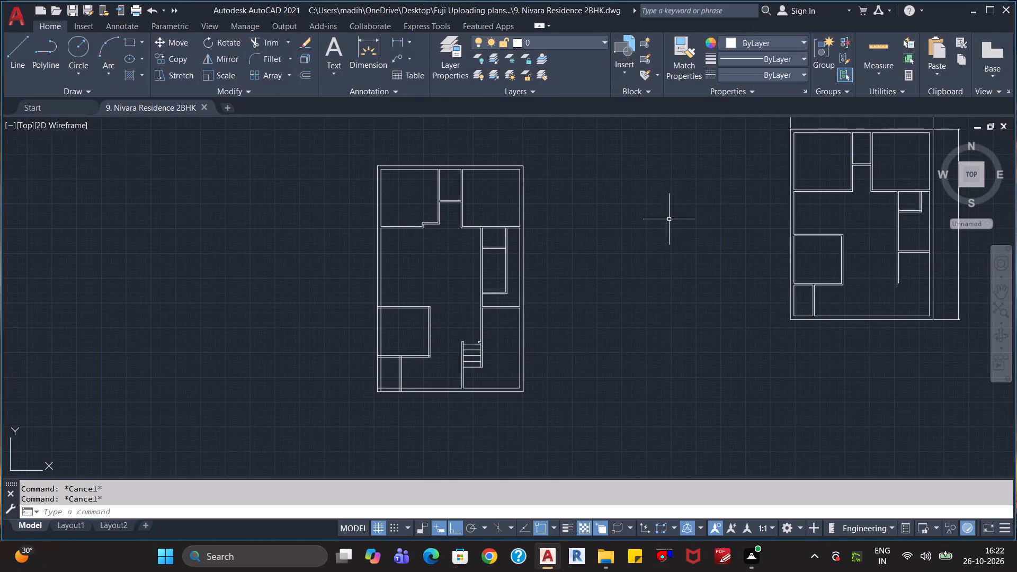
Quick-measure the passage between the lower left-hand room and the staircase's left-hand wall.
{"action": "scroll", "coordinate": [665, 239], "scroll_direction": "down", "scroll_amount": 2}
{"action": "scroll", "coordinate": [600, 298], "scroll_direction": "up", "scroll_amount": 3}
{"action": "middle_click_drag", "start_coordinate": [676, 224], "coordinate": [677, 224]}
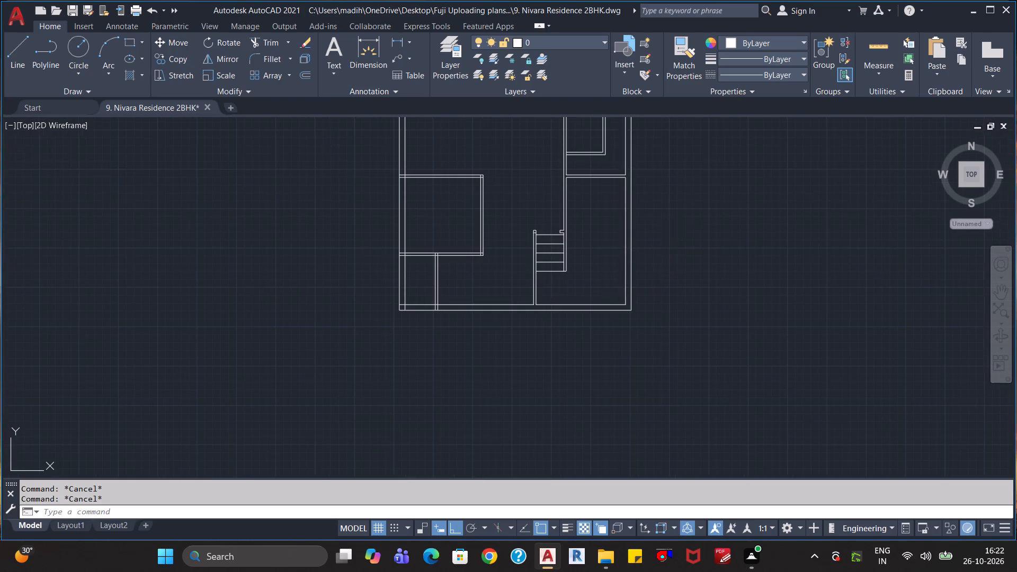
{"action": "middle_click_drag", "start_coordinate": [677, 224], "coordinate": [691, 320]}
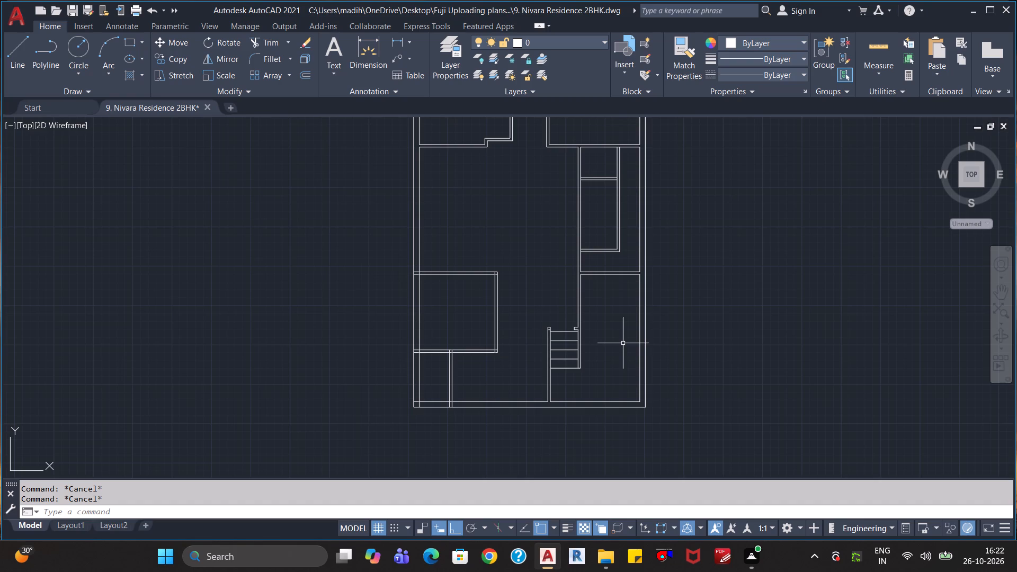
{"action": "left_click", "coordinate": [889, 46]}
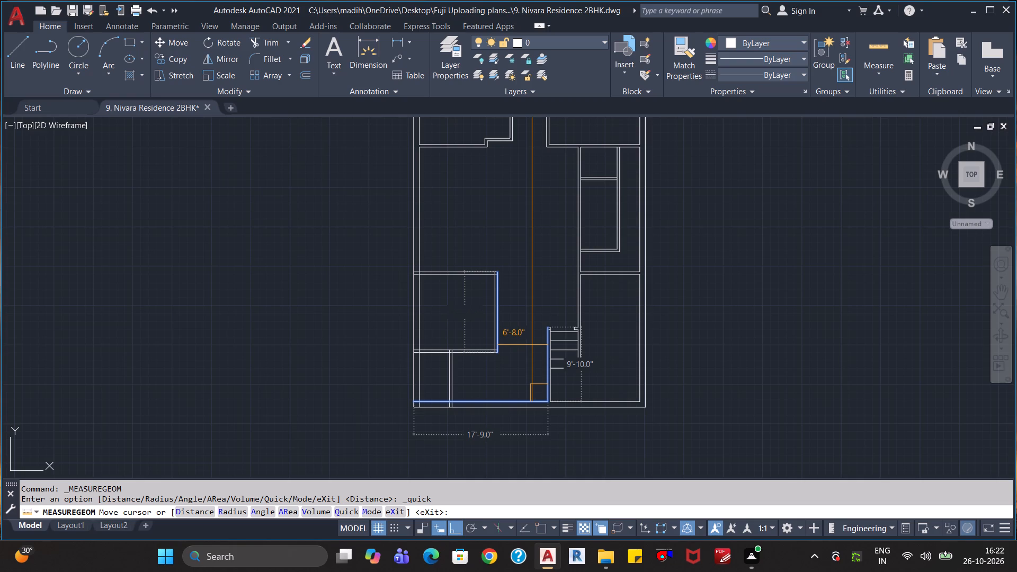
{"action": "key", "text": "Escape"}
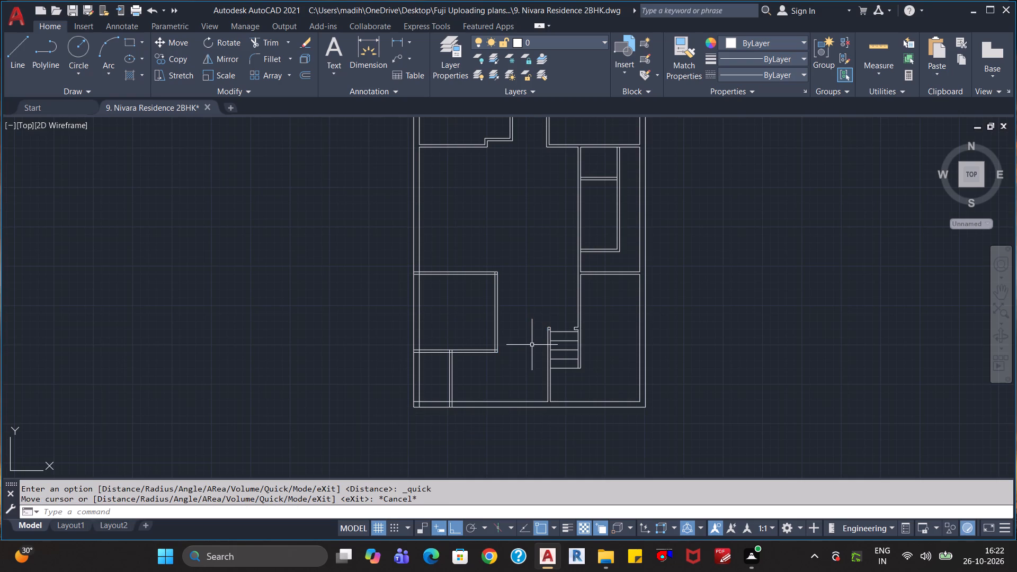
Offset the lower line of the short partition in the narrow right-hand compartment 2' downward.
{"action": "scroll", "coordinate": [649, 362], "scroll_direction": "up", "scroll_amount": 1}
{"action": "scroll", "coordinate": [649, 362], "scroll_direction": "down", "scroll_amount": 1}
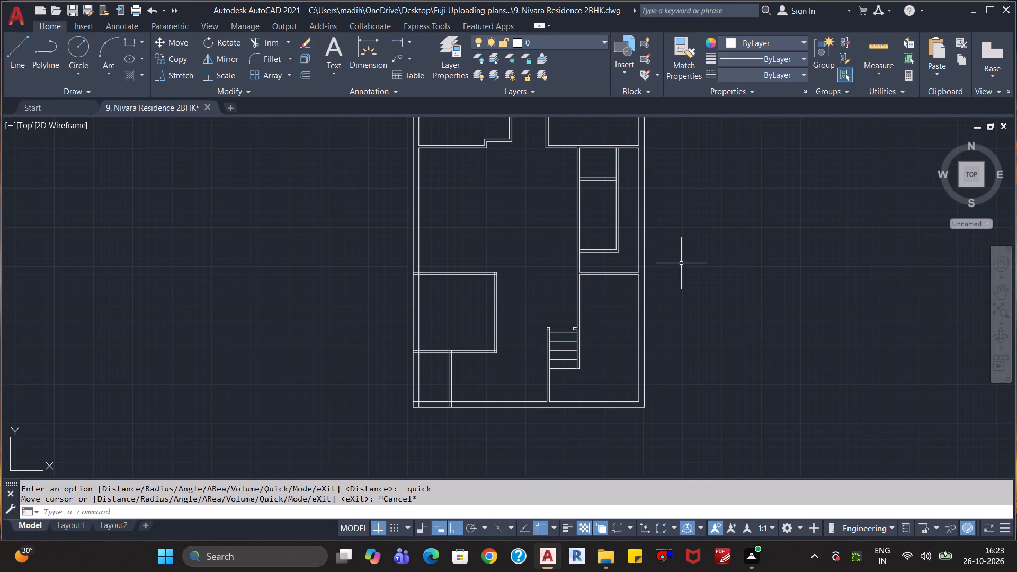
{"action": "scroll", "coordinate": [681, 264], "scroll_direction": "up", "scroll_amount": 1}
{"action": "scroll", "coordinate": [681, 264], "scroll_direction": "down", "scroll_amount": 2}
{"action": "scroll", "coordinate": [681, 264], "scroll_direction": "up", "scroll_amount": 1}
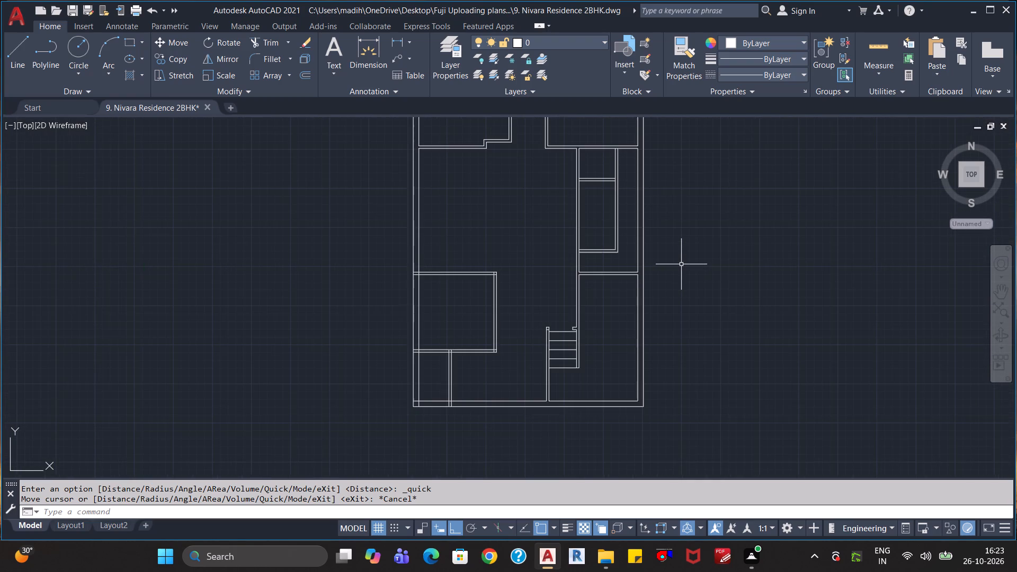
{"action": "scroll", "coordinate": [681, 264], "scroll_direction": "up", "scroll_amount": 1}
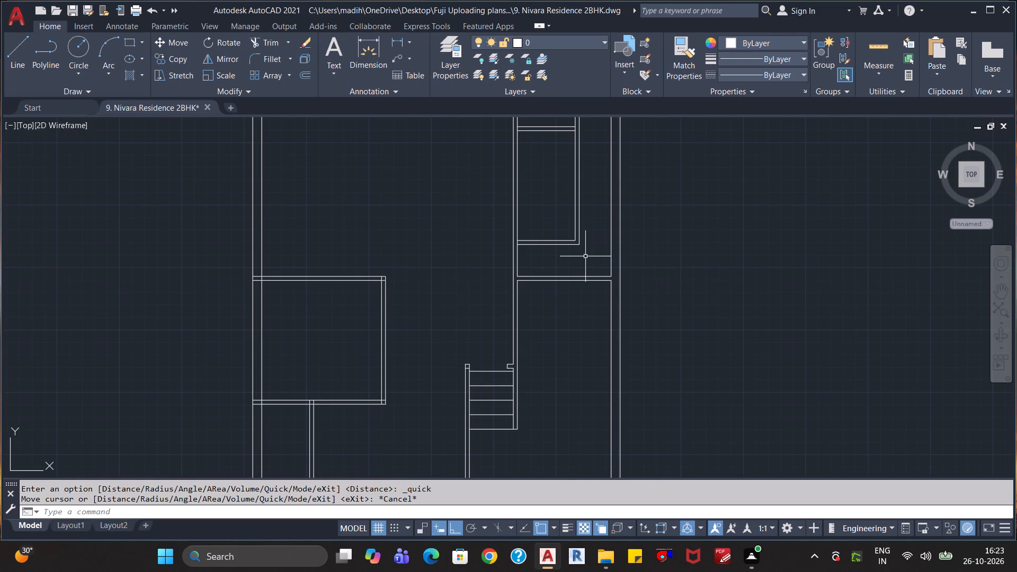
{"action": "scroll", "coordinate": [585, 256], "scroll_direction": "down", "scroll_amount": 1}
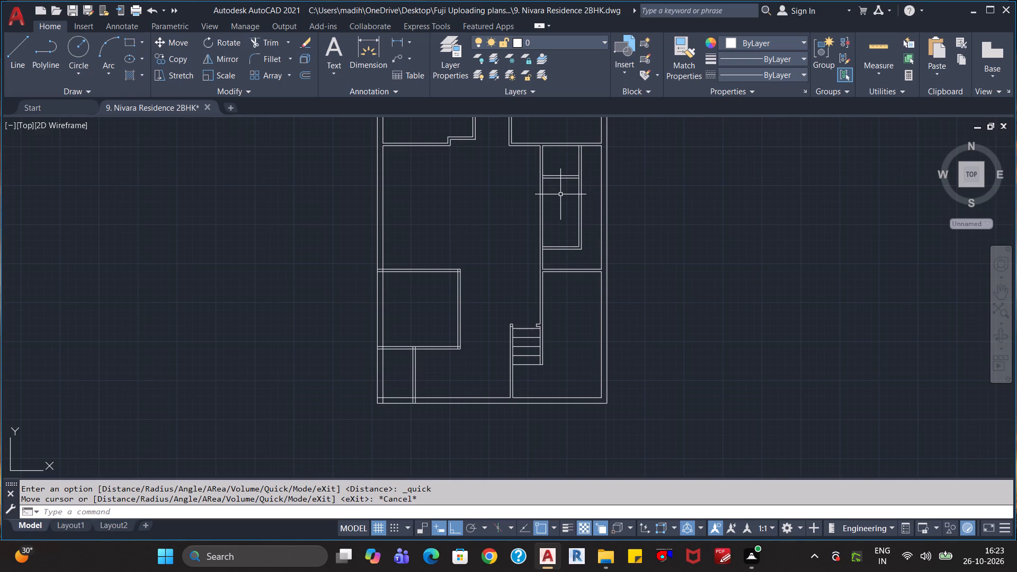
{"action": "key", "text": "o"}
{"action": "key", "text": "Return"}
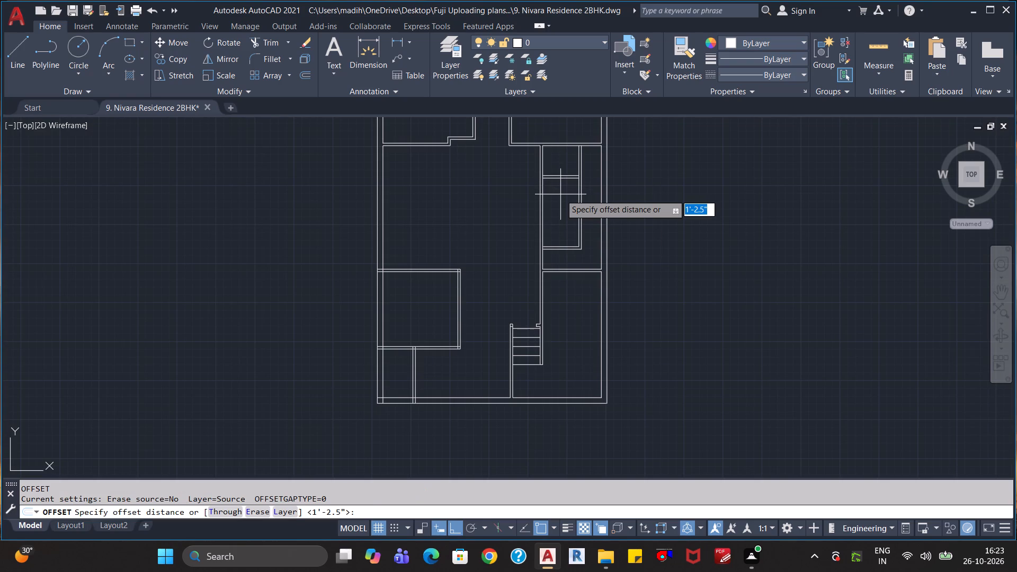
{"action": "key", "text": "2"}
{"action": "key", "text": "apostrophe"}
{"action": "key", "text": "Return"}
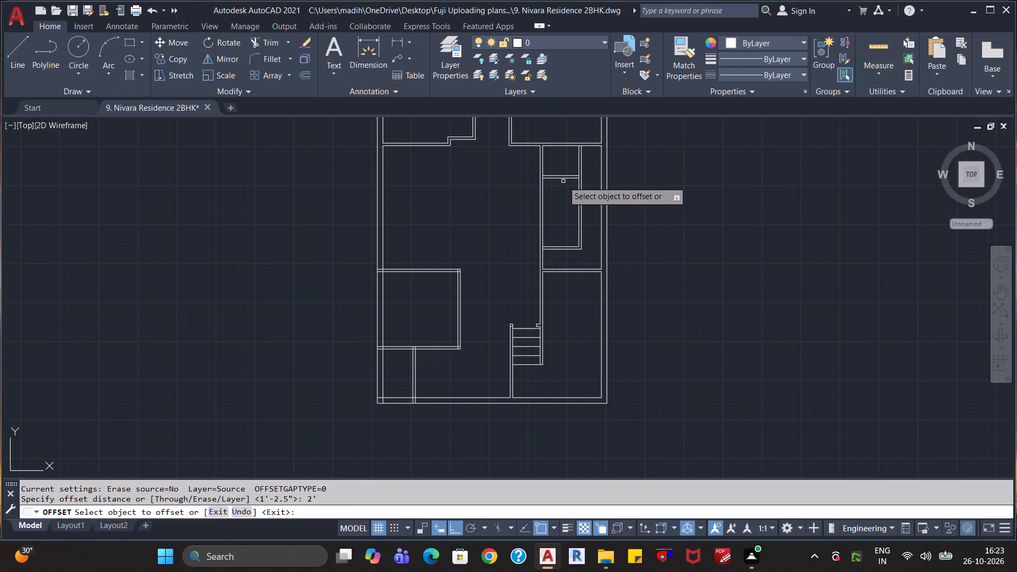
{"action": "left_click", "coordinate": [564, 178]}
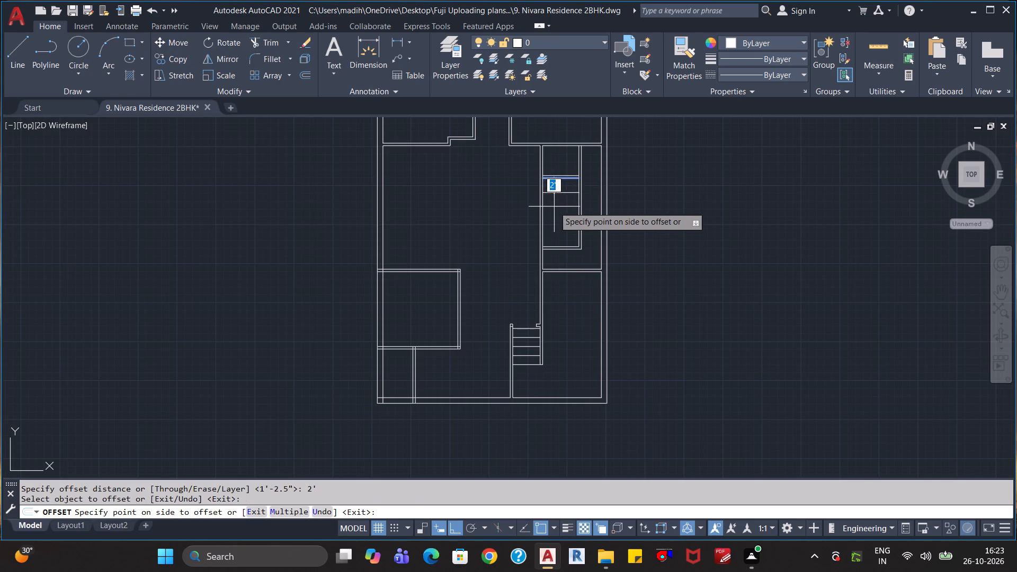
{"action": "left_click", "coordinate": [554, 207]}
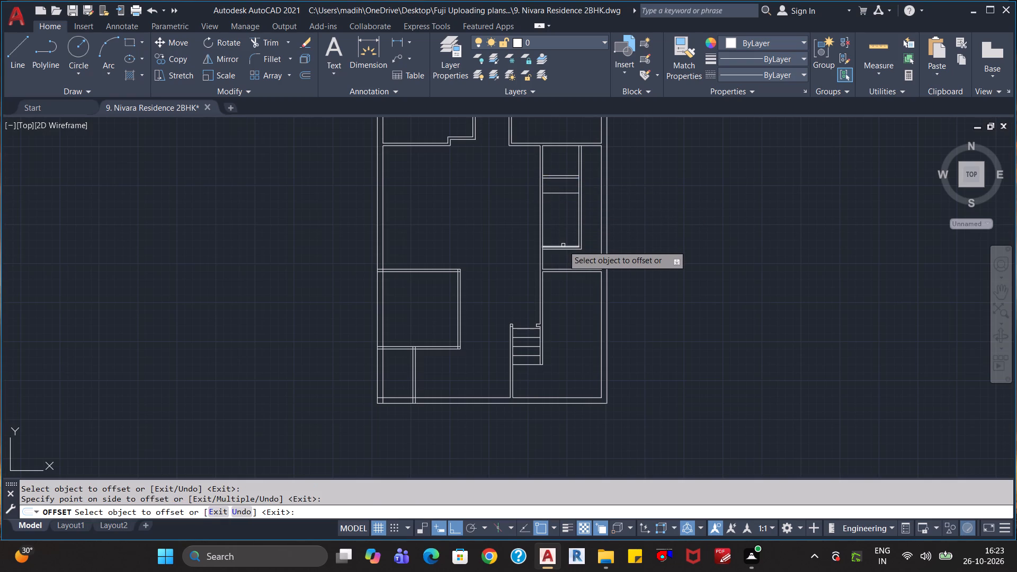
{"action": "key", "text": "Escape"}
{"action": "key", "text": "Escape"}
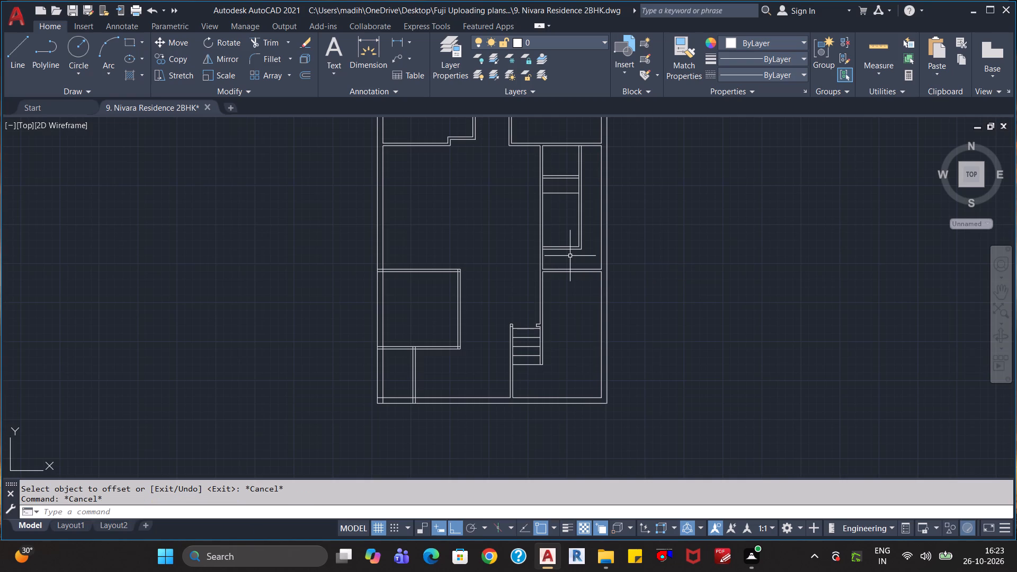
Extend the compartment's bottommost wall line and the 2' offset line to the outer face of its left-hand wall.
{"action": "type", "text": "ex"}
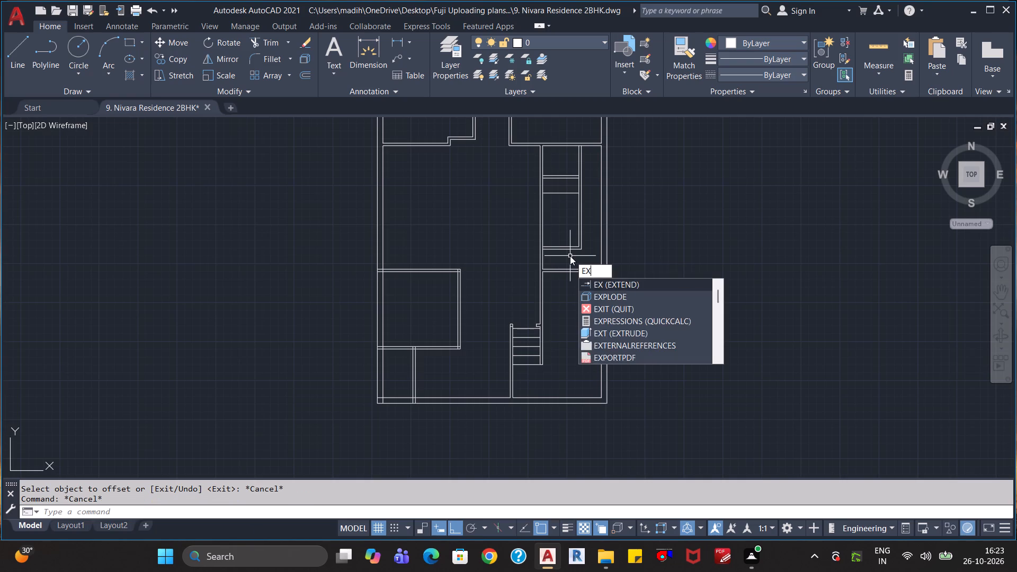
{"action": "key", "text": "Return"}
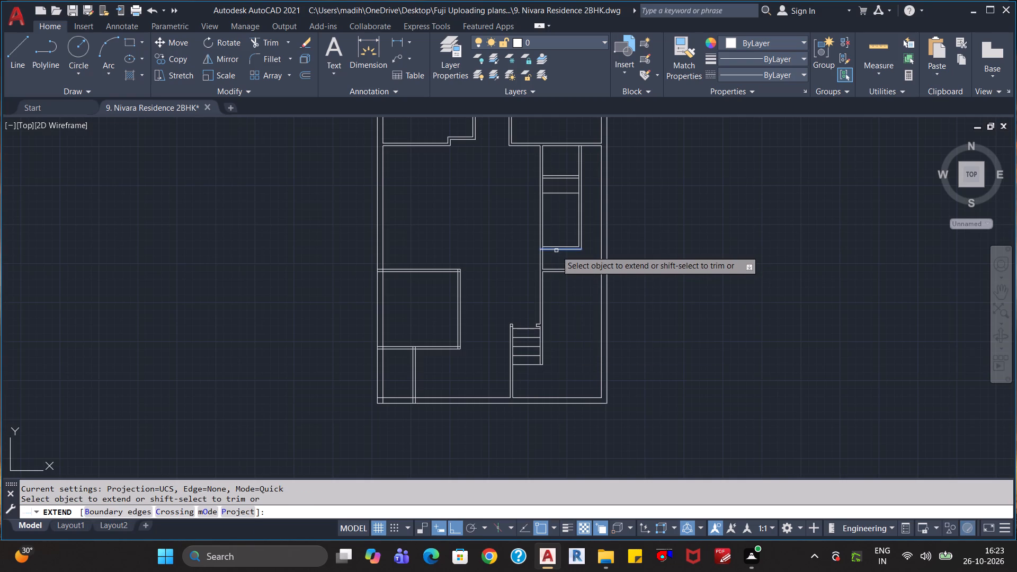
{"action": "left_click", "coordinate": [556, 251]}
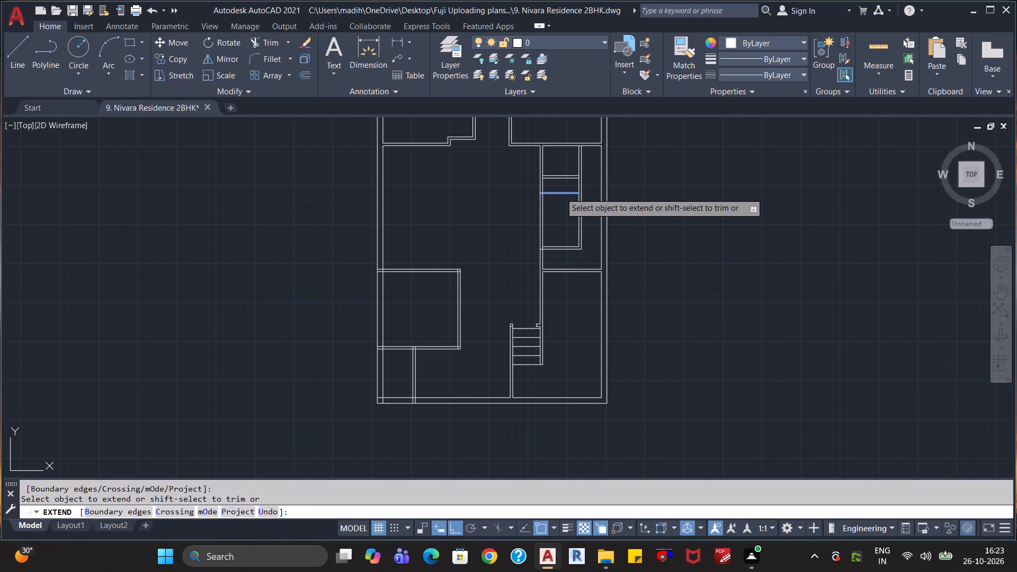
{"action": "left_click", "coordinate": [560, 193]}
{"action": "key", "text": "Escape"}
{"action": "key", "text": "Escape"}
{"action": "key", "text": "Escape"}
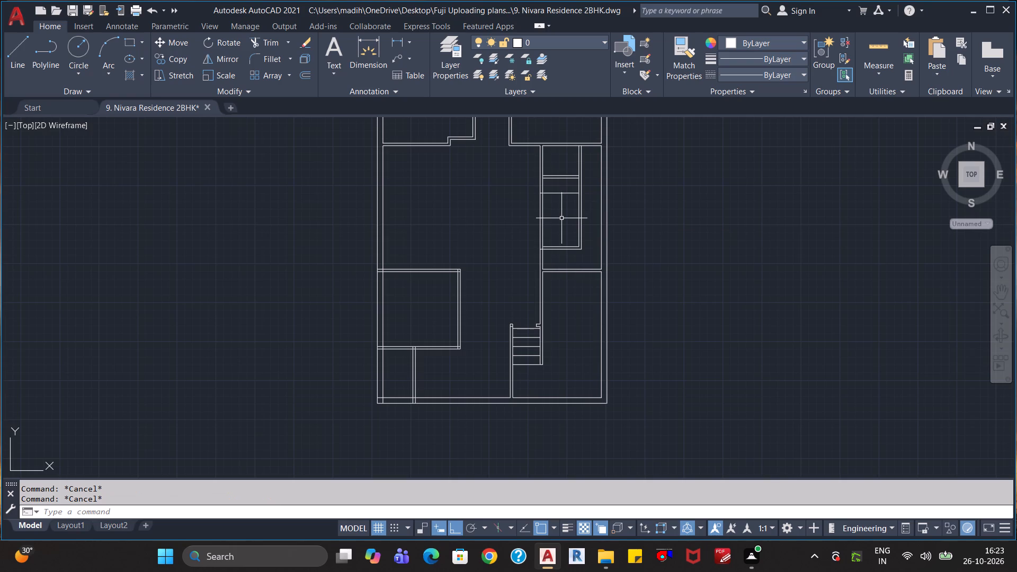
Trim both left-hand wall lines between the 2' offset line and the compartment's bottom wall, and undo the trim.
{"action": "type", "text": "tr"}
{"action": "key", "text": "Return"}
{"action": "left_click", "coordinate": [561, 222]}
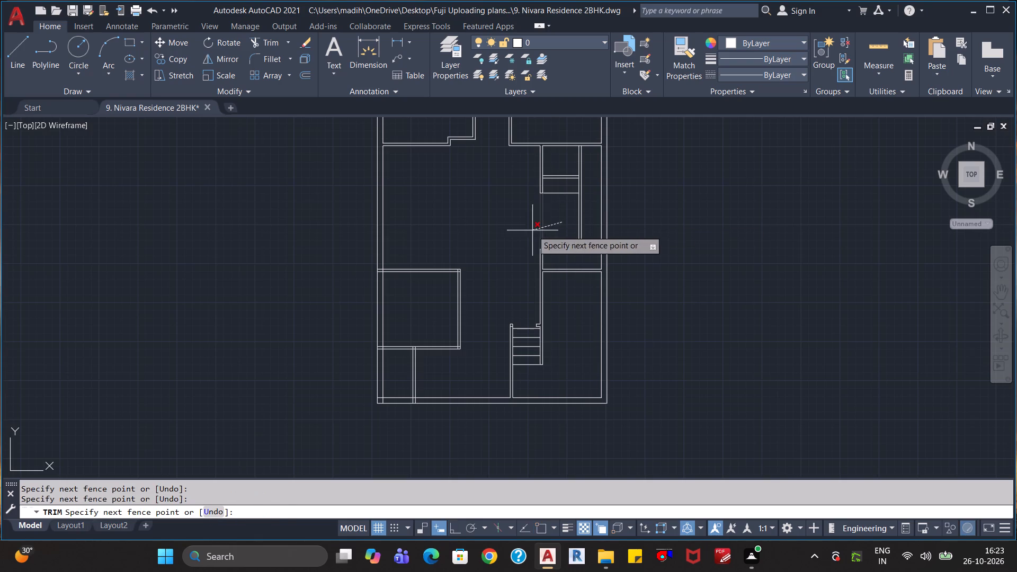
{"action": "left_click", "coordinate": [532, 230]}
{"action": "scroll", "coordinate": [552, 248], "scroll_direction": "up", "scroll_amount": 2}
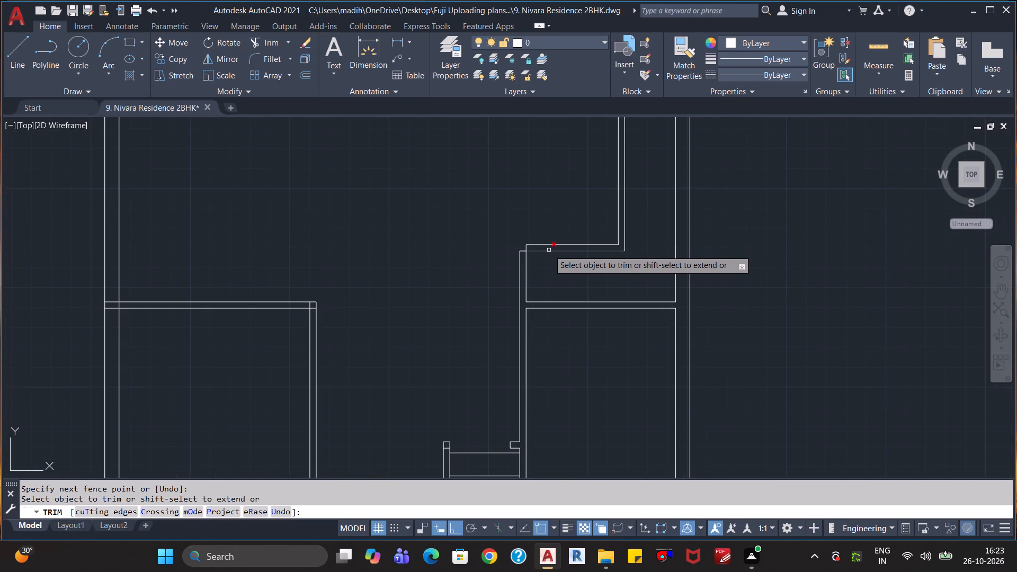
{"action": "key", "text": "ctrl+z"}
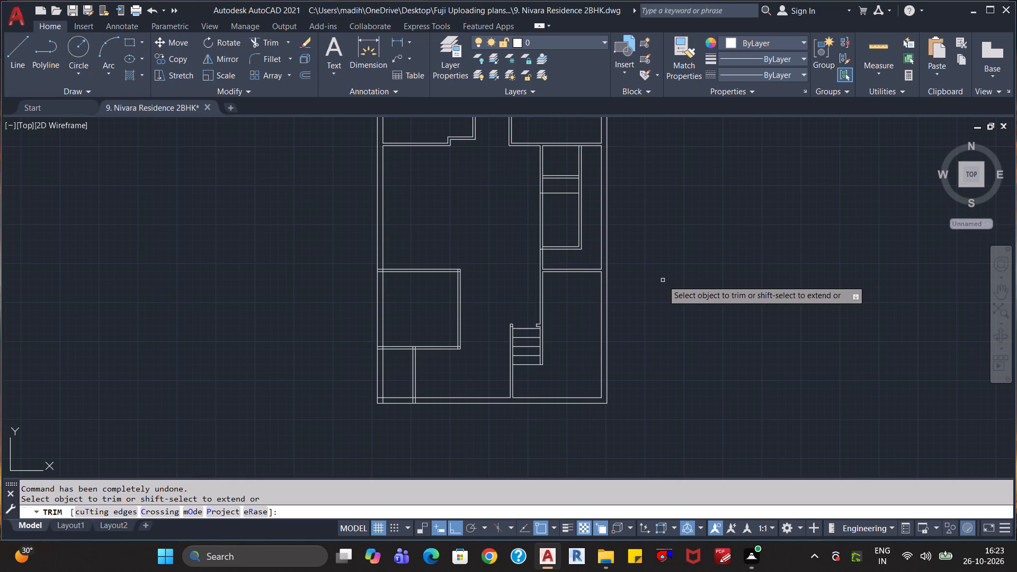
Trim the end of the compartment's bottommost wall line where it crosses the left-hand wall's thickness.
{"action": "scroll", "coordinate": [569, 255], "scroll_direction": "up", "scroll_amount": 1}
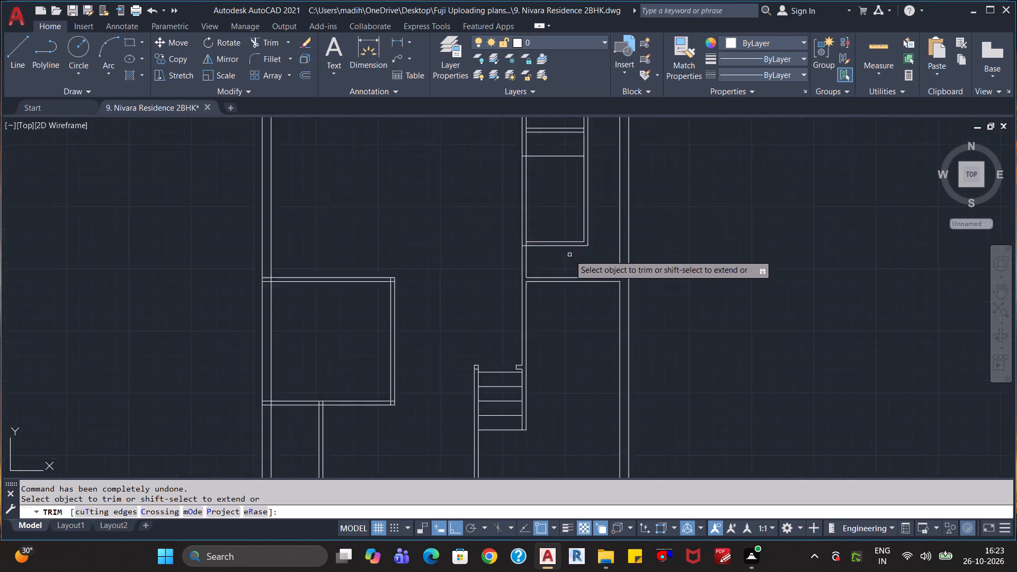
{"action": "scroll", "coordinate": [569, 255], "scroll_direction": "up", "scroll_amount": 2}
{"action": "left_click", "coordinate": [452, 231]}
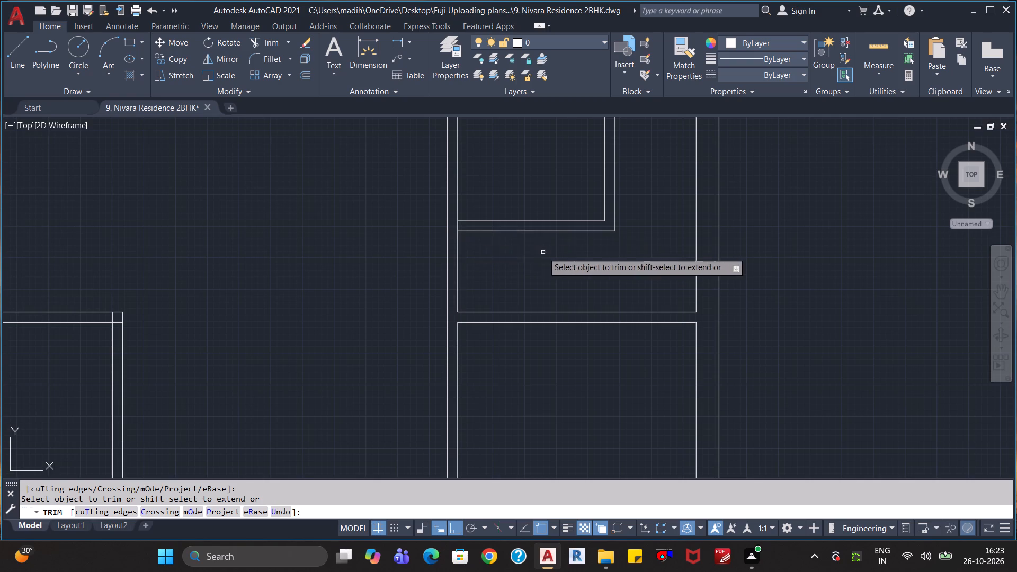
Extend both lines of the compartment's bottom wall across to the outer face of its left-hand wall.
{"action": "scroll", "coordinate": [544, 253], "scroll_direction": "down", "scroll_amount": 2}
{"action": "middle_click_drag", "start_coordinate": [532, 177], "coordinate": [524, 241]}
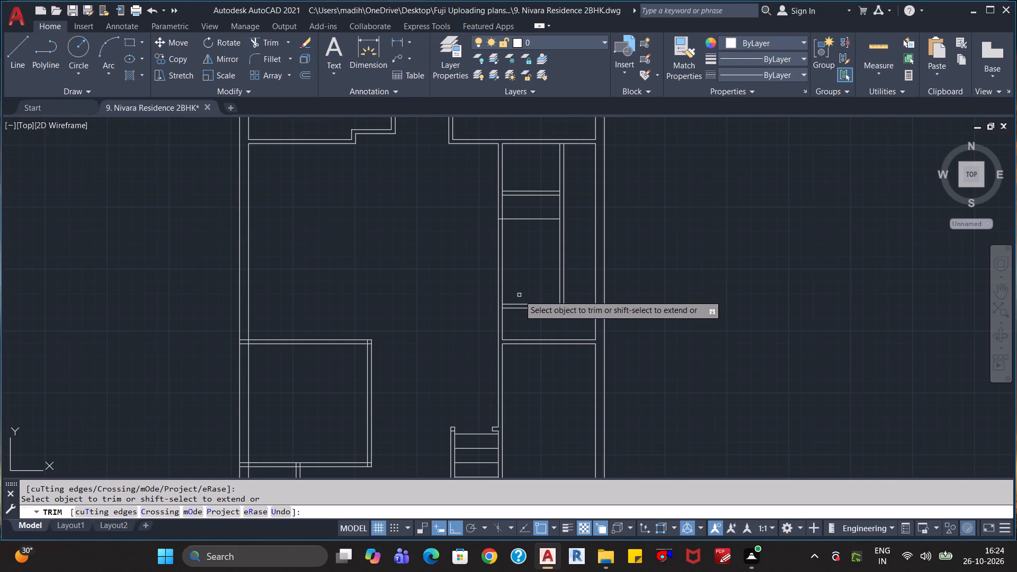
{"action": "left_click", "coordinate": [519, 295], "text": "shift"}
{"action": "left_click", "coordinate": [521, 318], "text": "shift"}
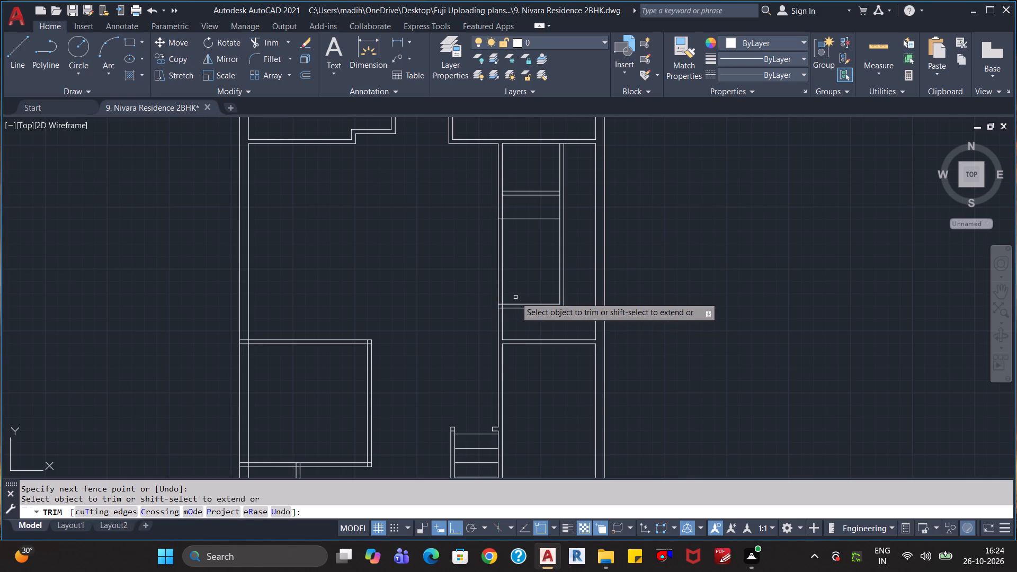
{"action": "key", "text": "Escape"}
{"action": "key", "text": "Escape"}
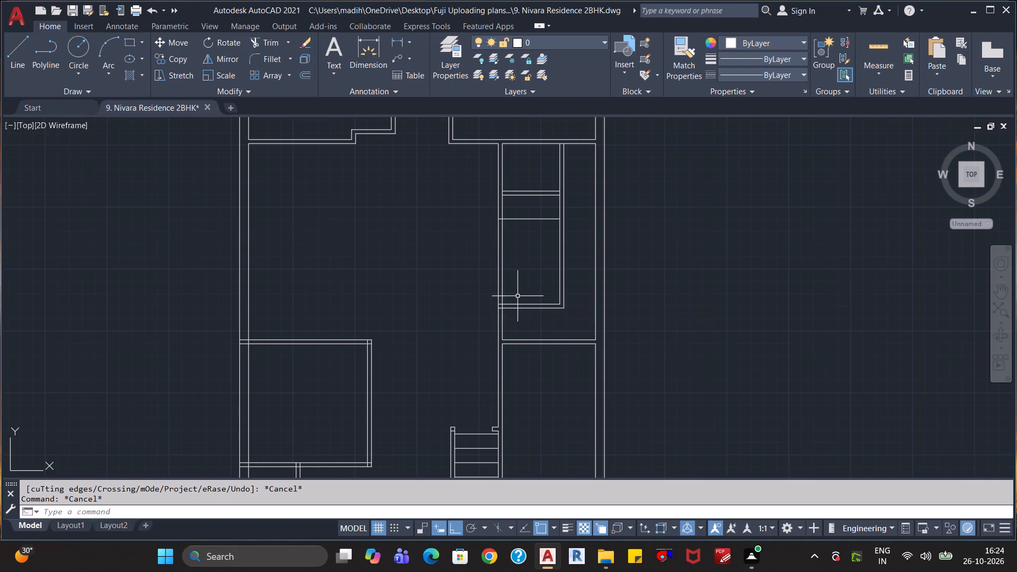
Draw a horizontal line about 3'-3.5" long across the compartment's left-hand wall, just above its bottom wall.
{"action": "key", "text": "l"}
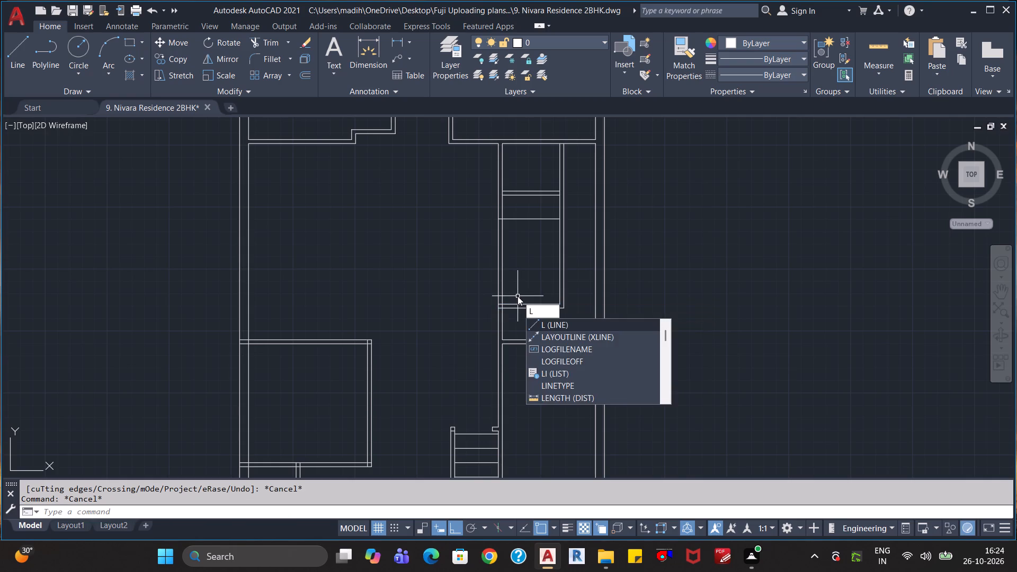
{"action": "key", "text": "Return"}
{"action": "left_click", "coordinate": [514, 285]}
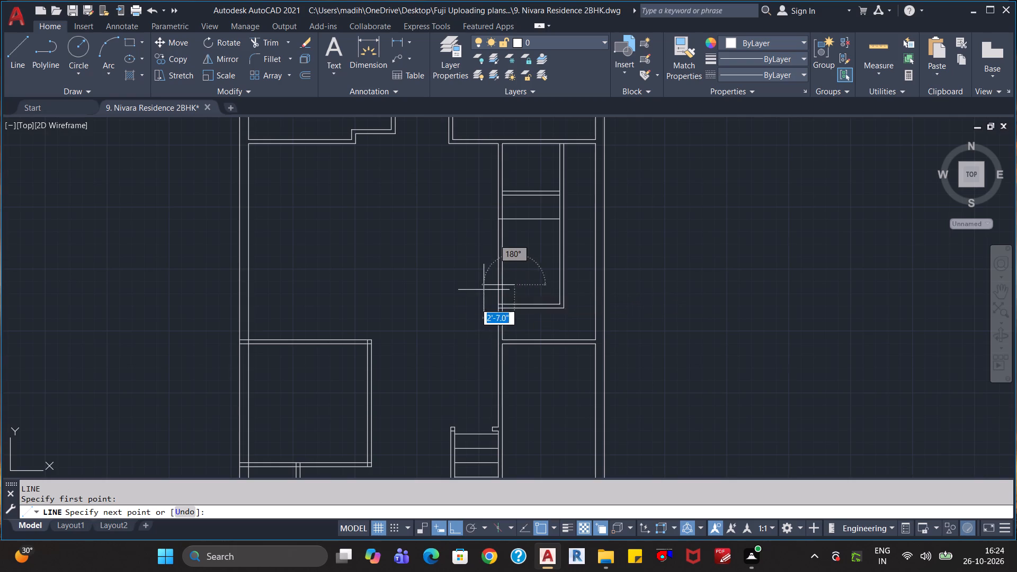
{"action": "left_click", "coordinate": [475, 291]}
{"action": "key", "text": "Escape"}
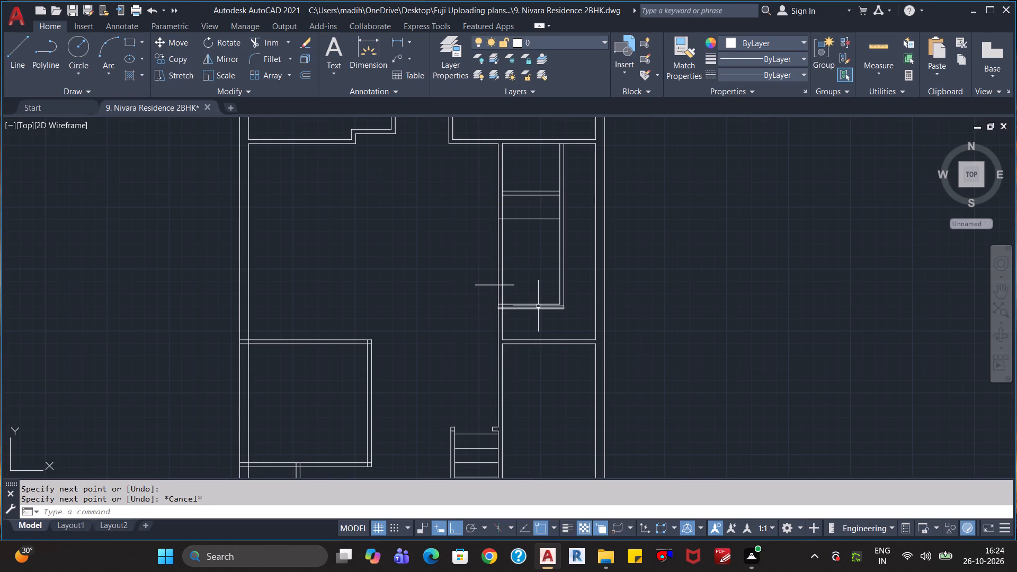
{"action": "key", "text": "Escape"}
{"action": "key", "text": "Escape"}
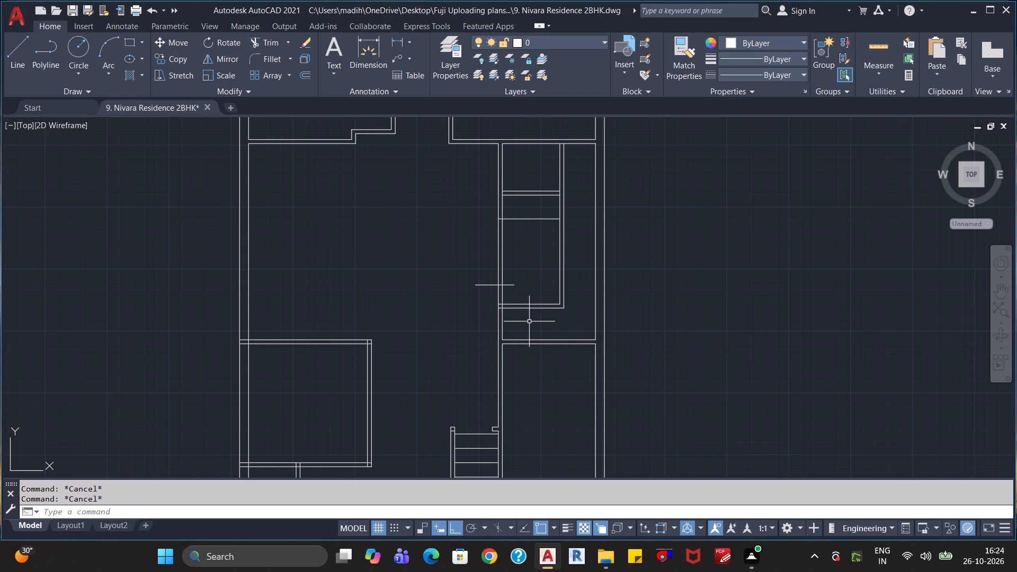
Draw a short horizontal cutting line across the left-hand wall, just below the compartment's bottom wall.
{"action": "key", "text": "l"}
{"action": "key", "text": "Return"}
{"action": "left_click", "coordinate": [511, 324]}
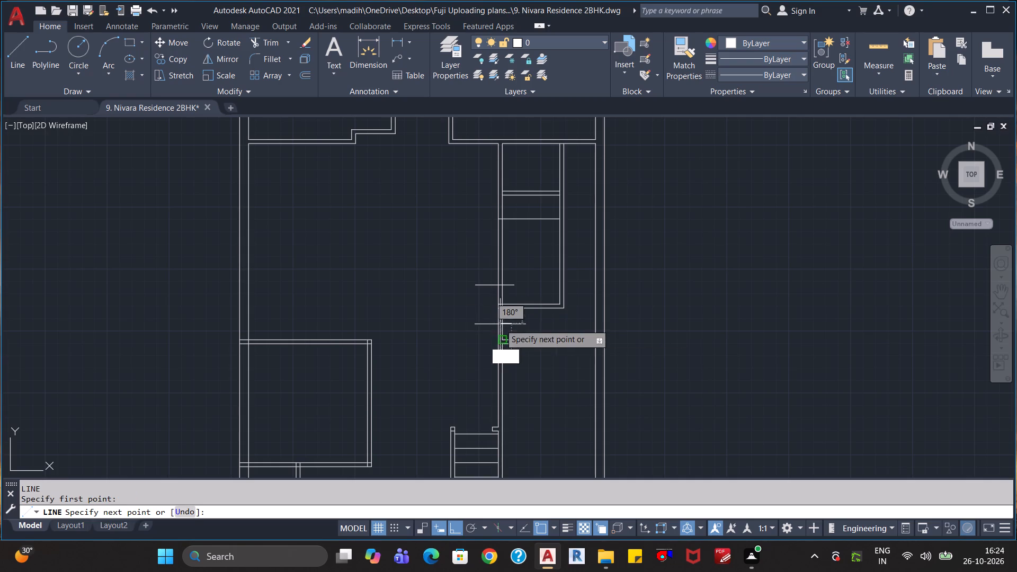
{"action": "left_click", "coordinate": [484, 324]}
{"action": "key", "text": "Escape"}
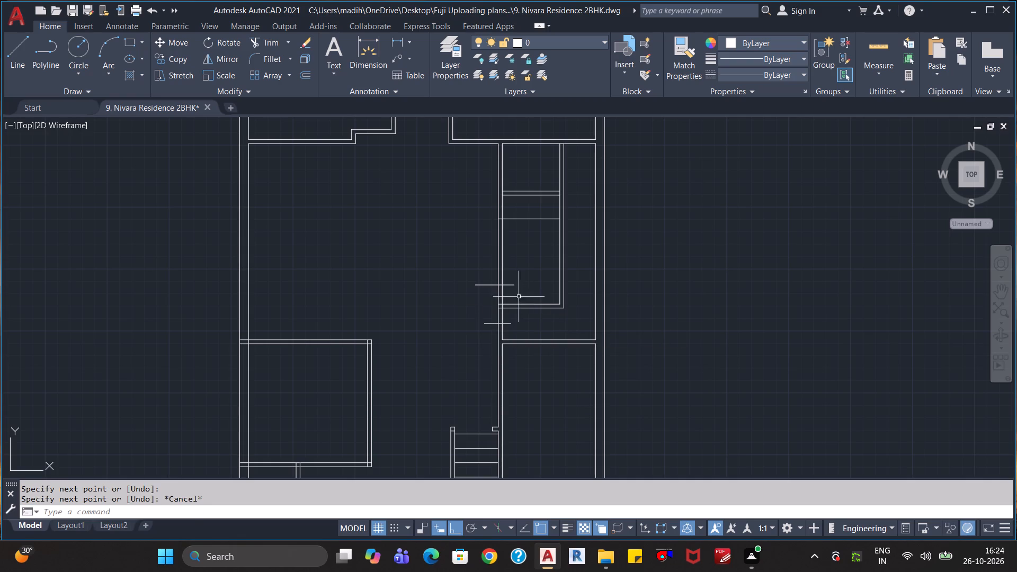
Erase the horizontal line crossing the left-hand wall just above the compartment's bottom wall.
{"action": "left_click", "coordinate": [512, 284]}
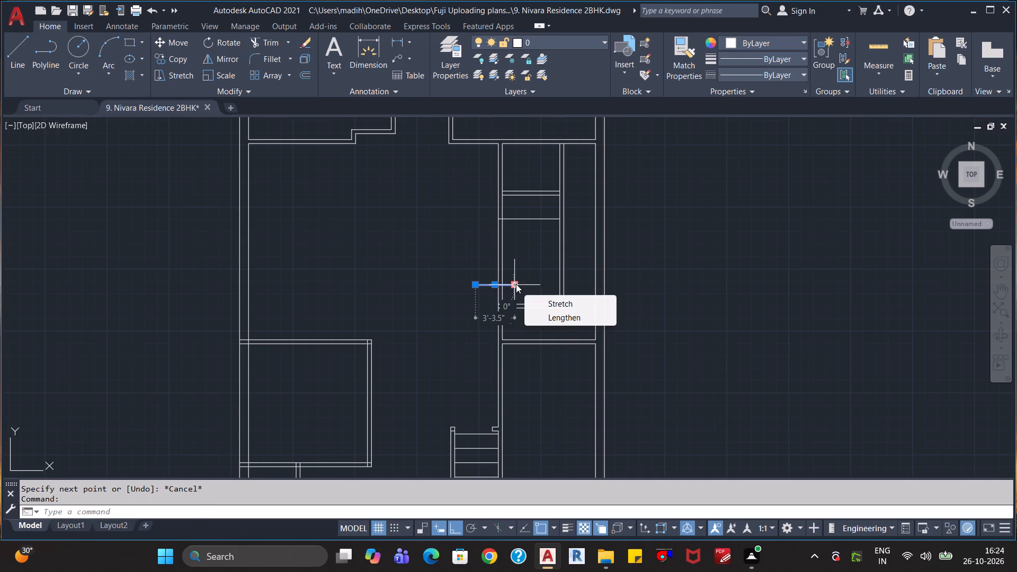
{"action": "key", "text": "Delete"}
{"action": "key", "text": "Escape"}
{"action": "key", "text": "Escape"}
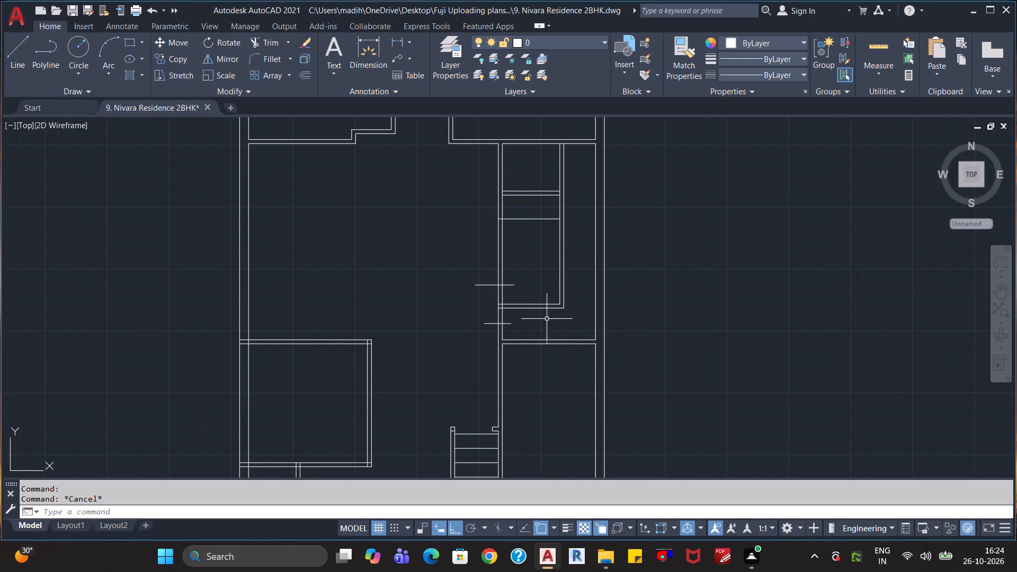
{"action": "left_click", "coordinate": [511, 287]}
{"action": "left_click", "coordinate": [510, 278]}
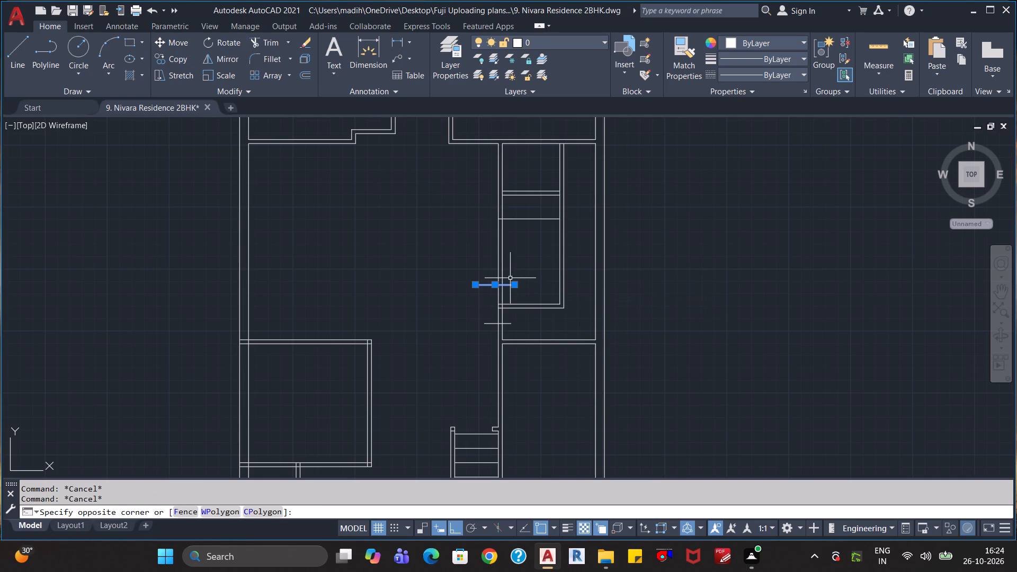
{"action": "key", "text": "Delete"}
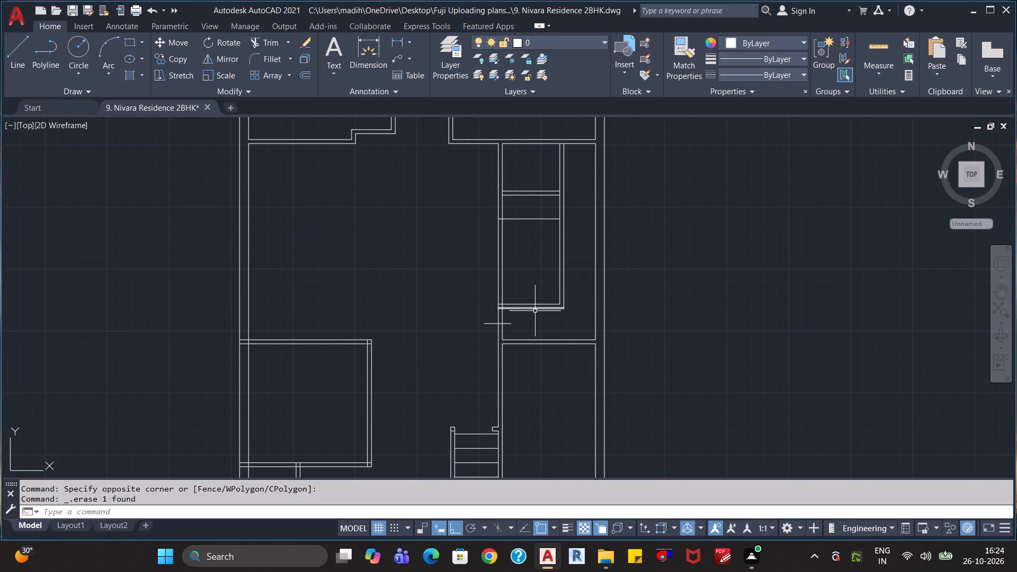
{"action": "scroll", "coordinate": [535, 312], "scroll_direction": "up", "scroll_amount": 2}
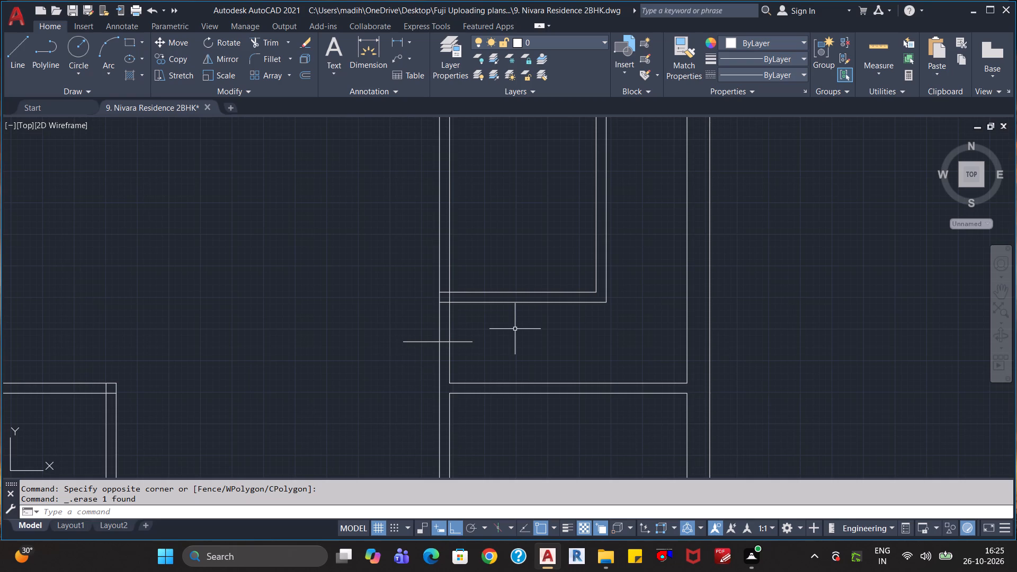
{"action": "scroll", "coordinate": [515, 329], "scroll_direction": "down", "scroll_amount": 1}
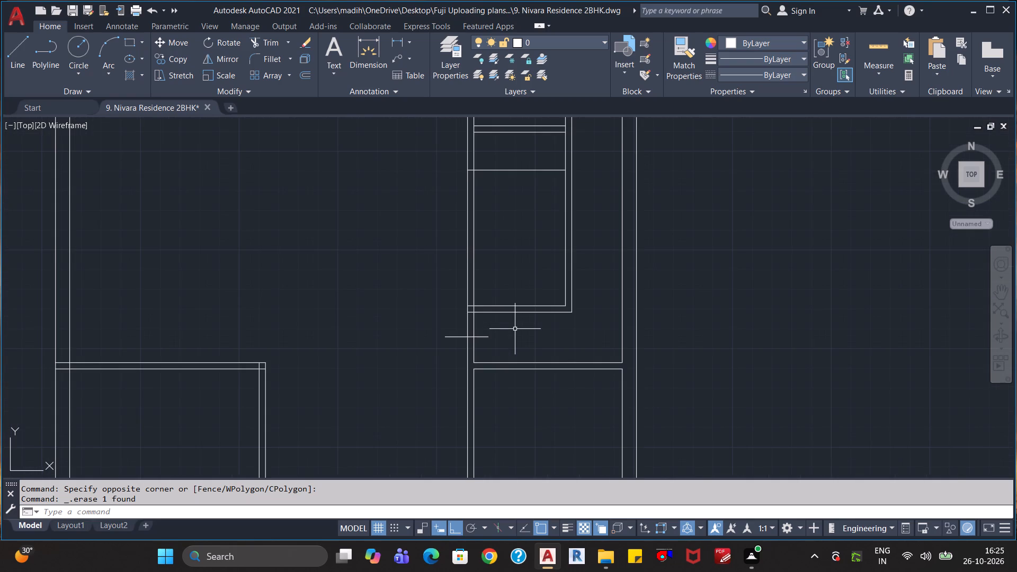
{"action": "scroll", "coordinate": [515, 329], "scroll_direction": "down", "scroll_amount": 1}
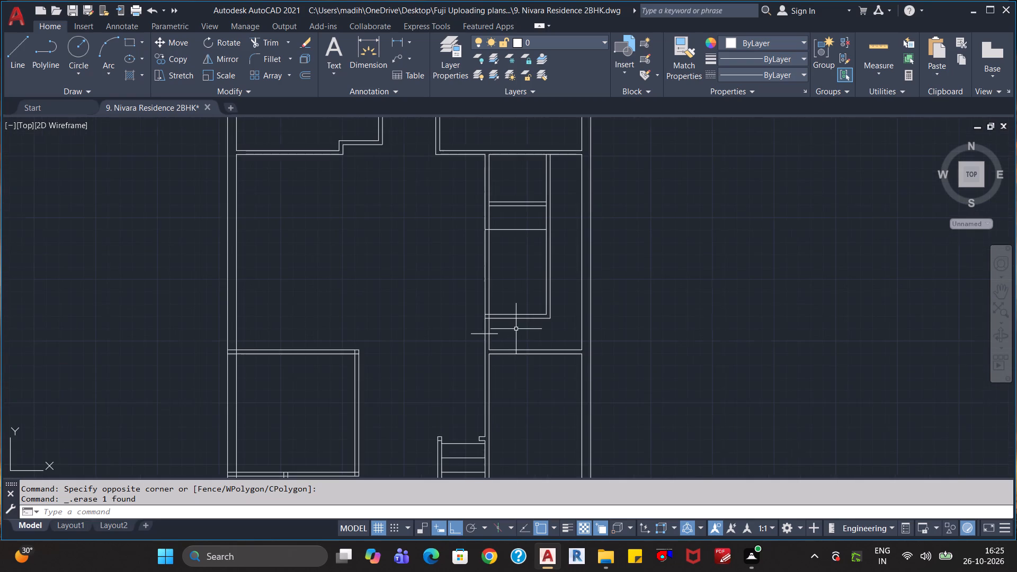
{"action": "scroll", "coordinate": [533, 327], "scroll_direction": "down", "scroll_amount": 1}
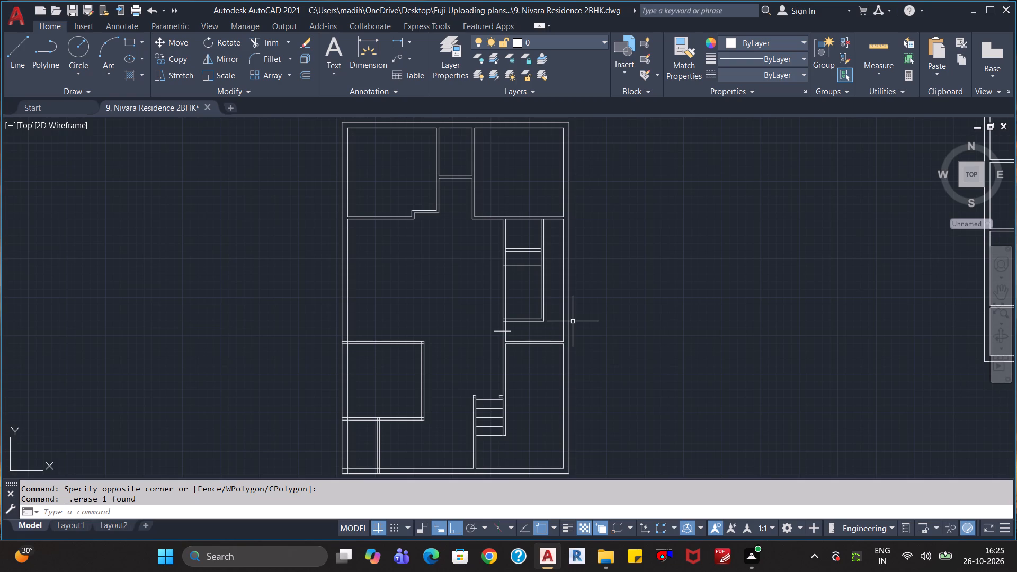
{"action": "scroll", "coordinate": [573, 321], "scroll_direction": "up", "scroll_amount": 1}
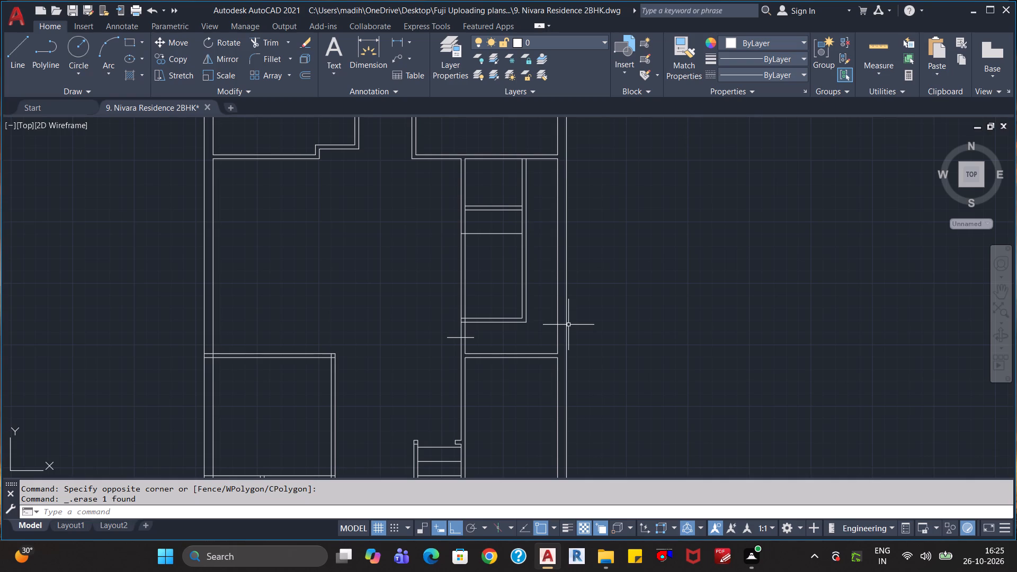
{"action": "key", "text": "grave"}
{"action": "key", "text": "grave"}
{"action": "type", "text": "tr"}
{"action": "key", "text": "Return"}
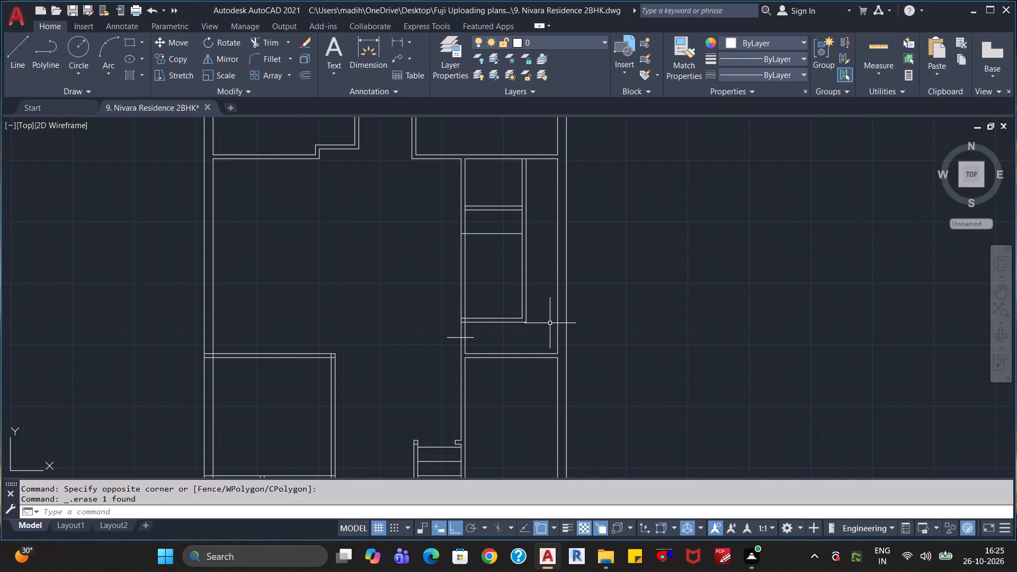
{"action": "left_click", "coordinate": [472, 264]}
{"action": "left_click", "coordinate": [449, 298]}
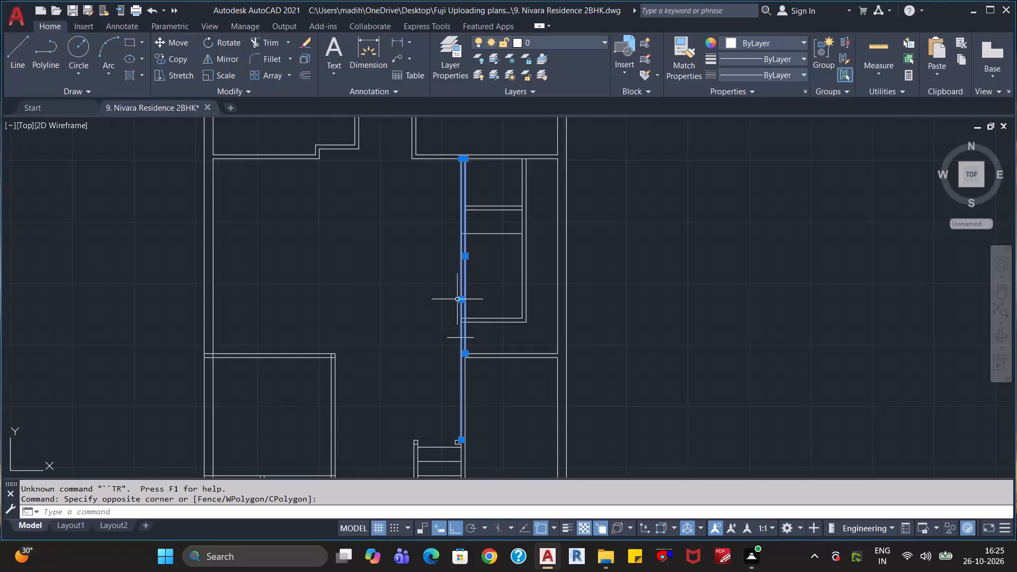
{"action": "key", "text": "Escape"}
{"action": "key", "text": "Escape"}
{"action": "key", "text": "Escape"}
Trim both left-hand wall lines from the 2' offset line down to the short cutting line, clearing the stubs at the bottom wall's end.
{"action": "type", "text": "tr"}
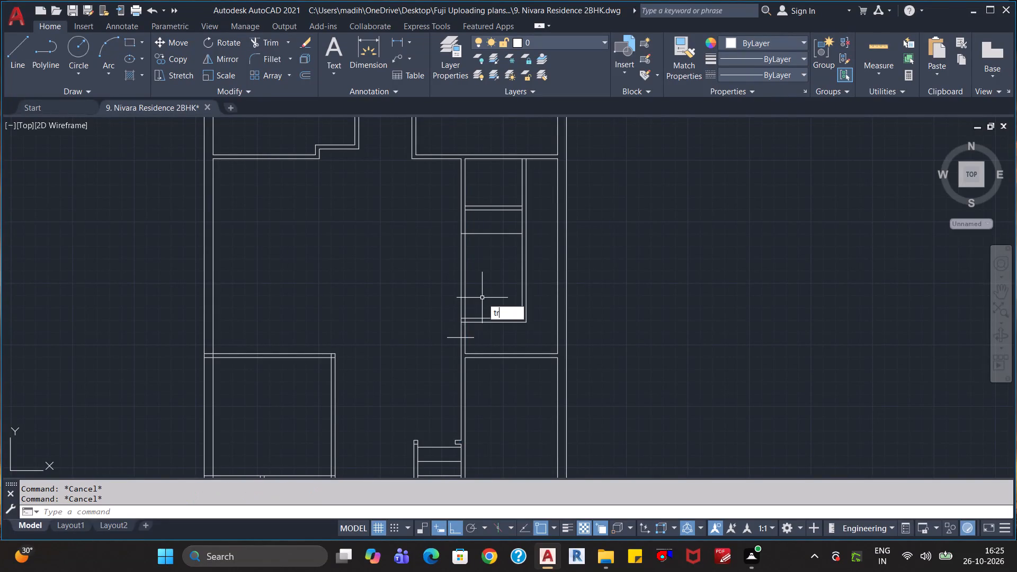
{"action": "key", "text": "Return"}
{"action": "left_click", "coordinate": [490, 276]}
{"action": "left_click", "coordinate": [440, 303]}
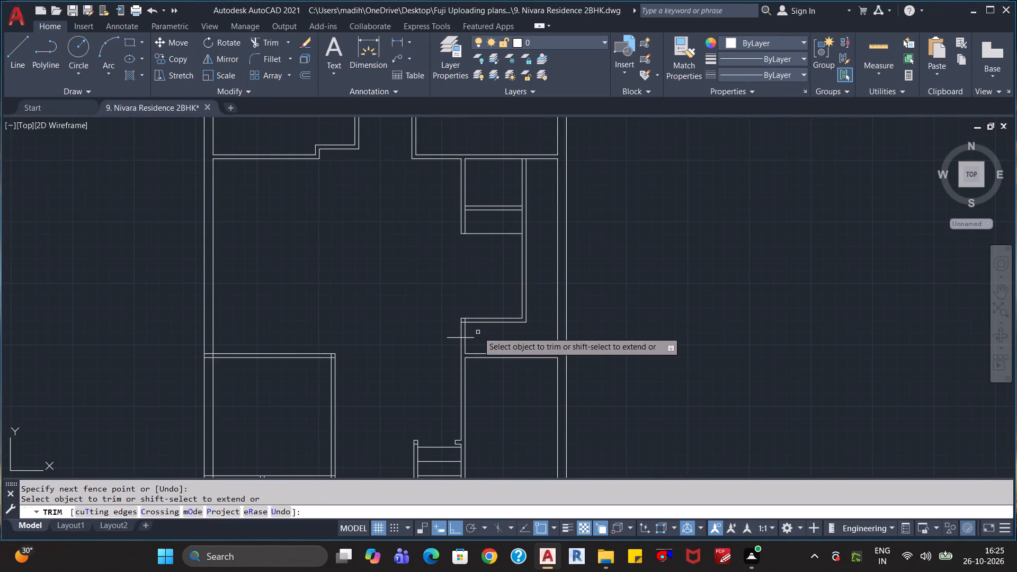
{"action": "left_click", "coordinate": [478, 332]}
{"action": "left_click", "coordinate": [453, 330]}
{"action": "left_click", "coordinate": [462, 327]}
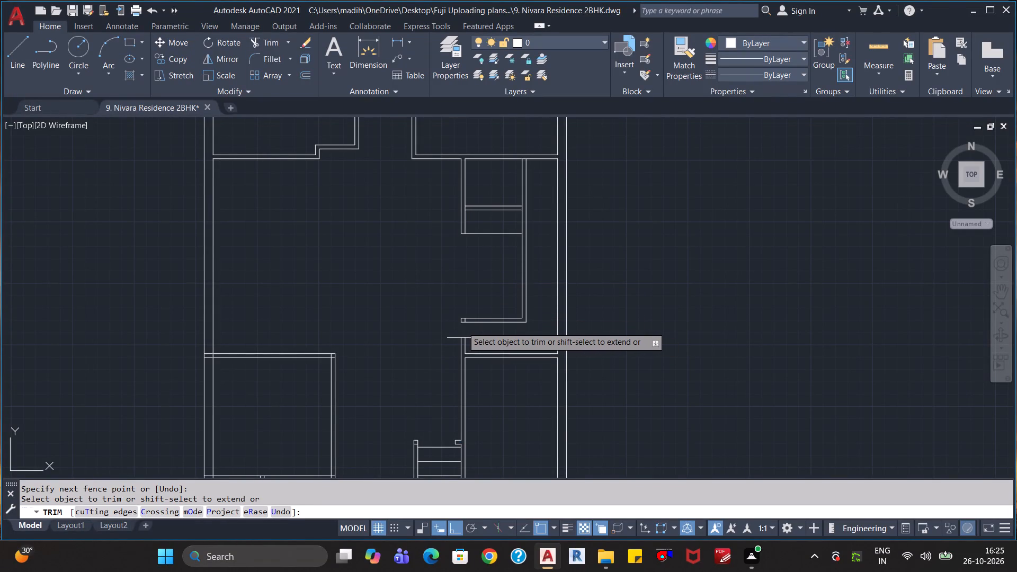
{"action": "left_click", "coordinate": [461, 316]}
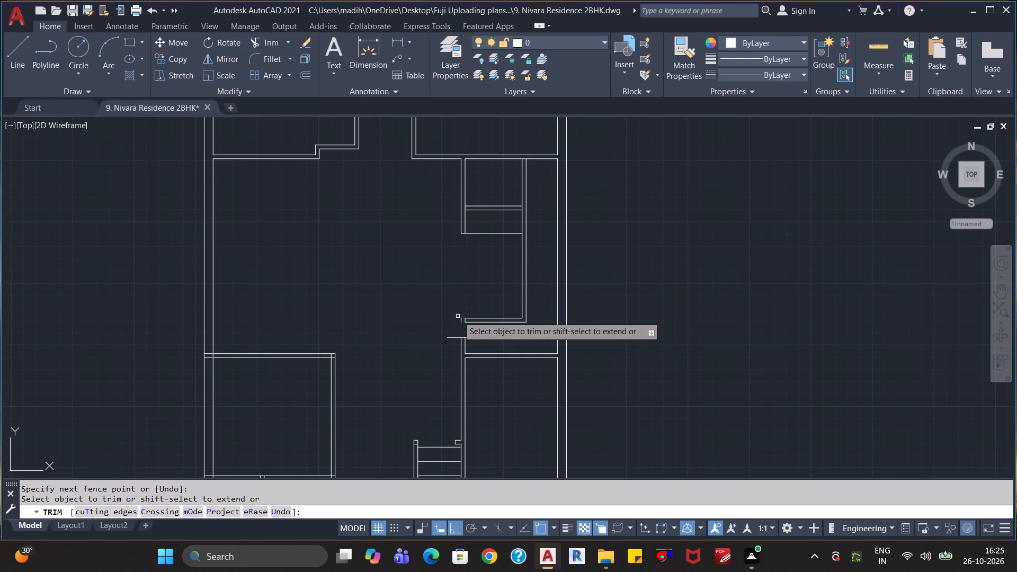
{"action": "left_click", "coordinate": [460, 319]}
{"action": "scroll", "coordinate": [557, 347], "scroll_direction": "down", "scroll_amount": 1}
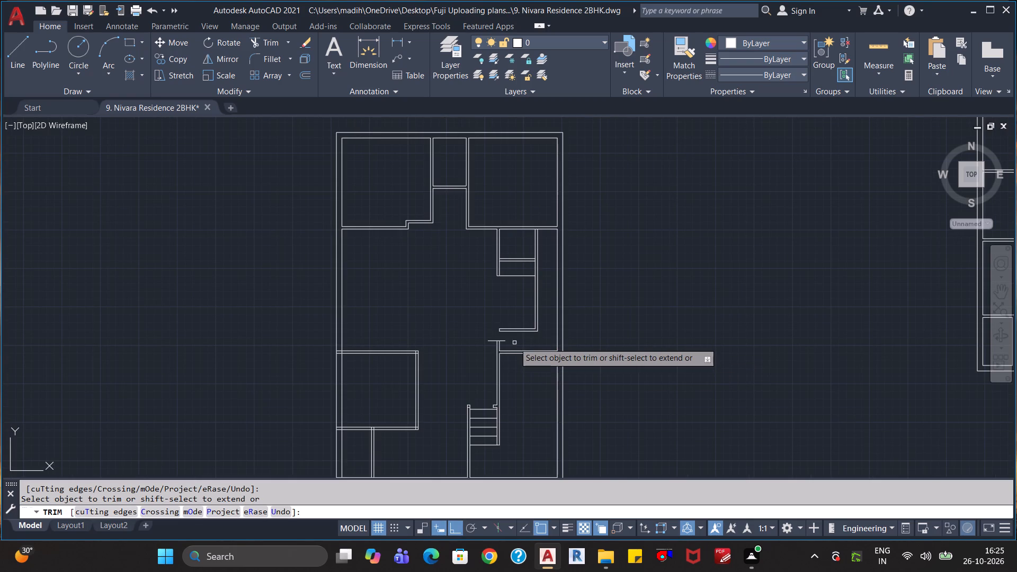
{"action": "key", "text": "Escape"}
{"action": "key", "text": "Escape"}
{"action": "key", "text": "Escape"}
{"action": "key", "text": "Escape"}
Draw a short vertical line across the compartment's bottom wall near its midpoint and regenerate the drawing.
{"action": "key", "text": "l"}
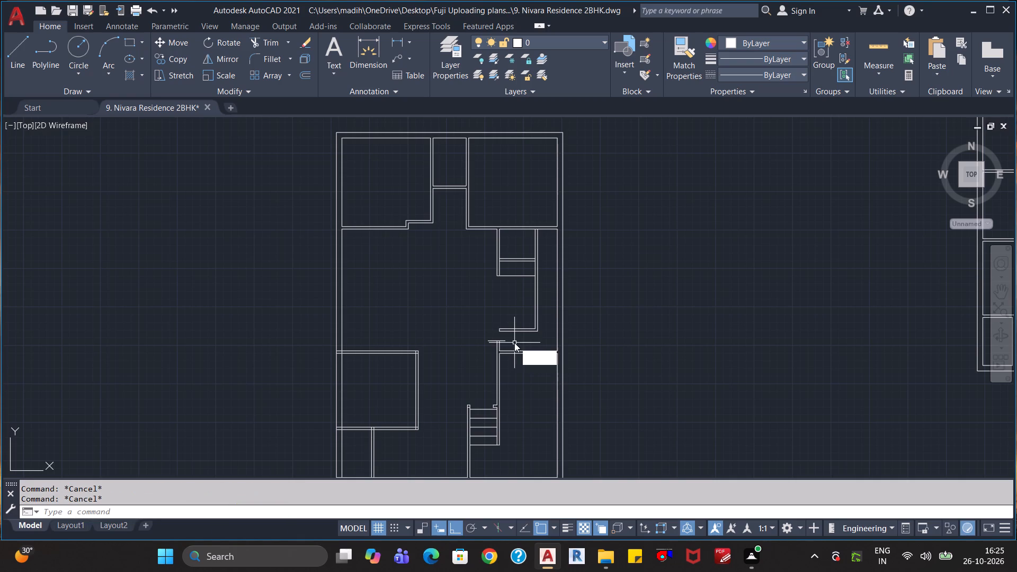
{"action": "key", "text": "Return"}
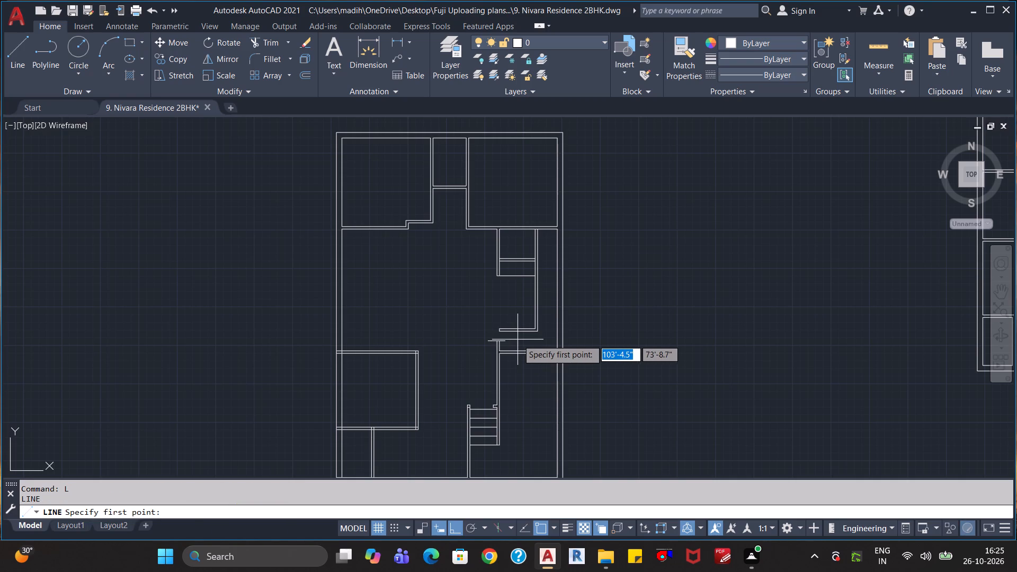
{"action": "left_click", "coordinate": [518, 339]}
{"action": "left_click", "coordinate": [518, 316]}
{"action": "key", "text": "Escape"}
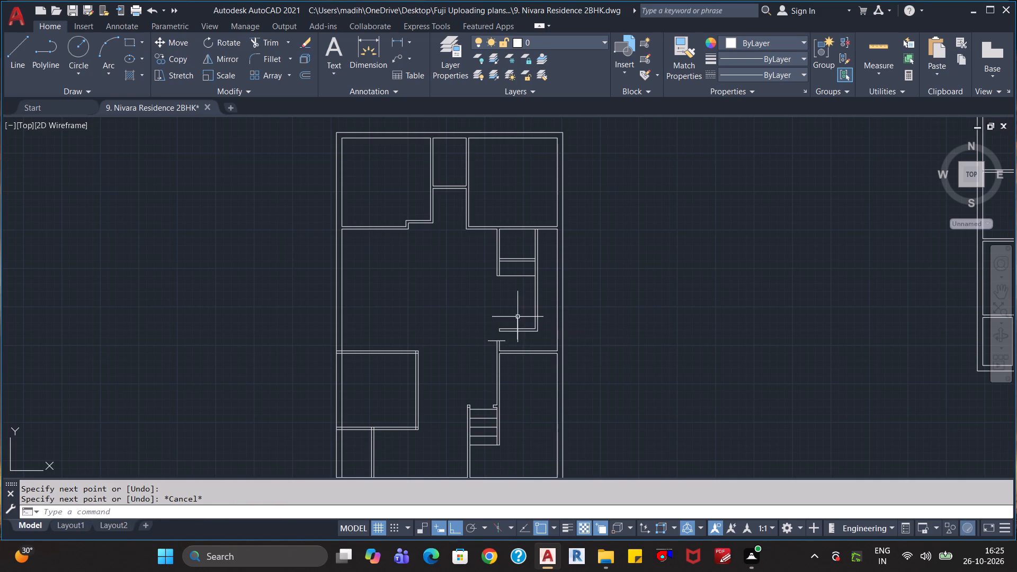
{"action": "type", "text": "re"}
{"action": "key", "text": "Return"}
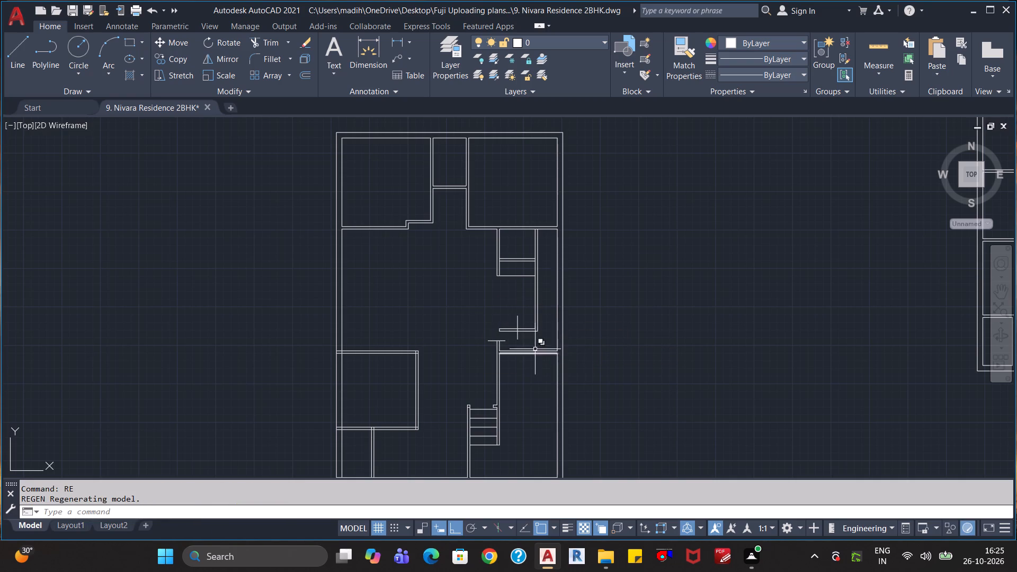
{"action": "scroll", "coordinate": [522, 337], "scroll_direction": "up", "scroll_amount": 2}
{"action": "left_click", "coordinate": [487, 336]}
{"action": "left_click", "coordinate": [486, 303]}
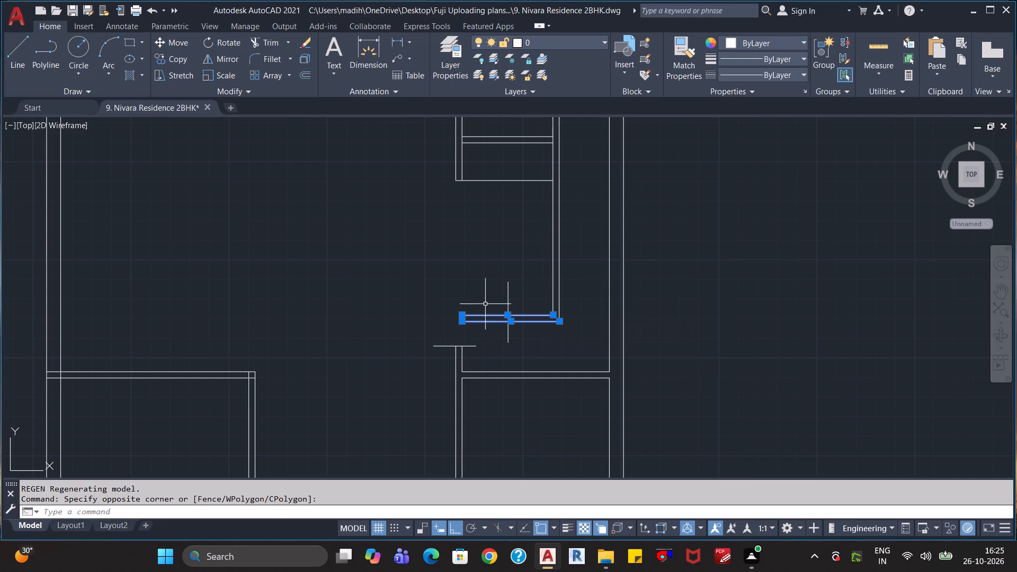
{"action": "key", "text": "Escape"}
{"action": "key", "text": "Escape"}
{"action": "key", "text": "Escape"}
Trim both bottom wall lines to the left of the short vertical line and remove the leftover end piece.
{"action": "type", "text": "tr"}
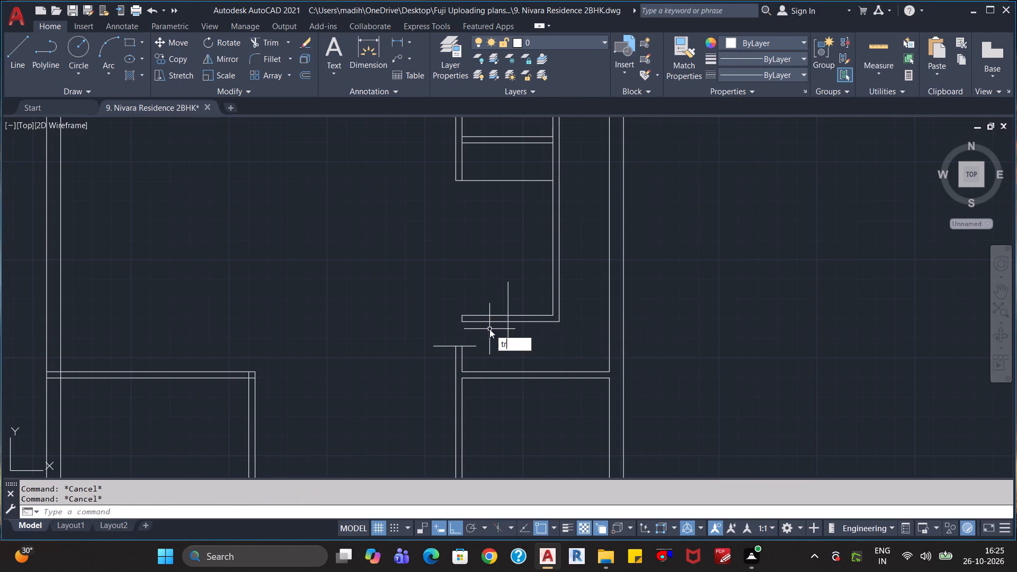
{"action": "key", "text": "Return"}
{"action": "left_click", "coordinate": [492, 314]}
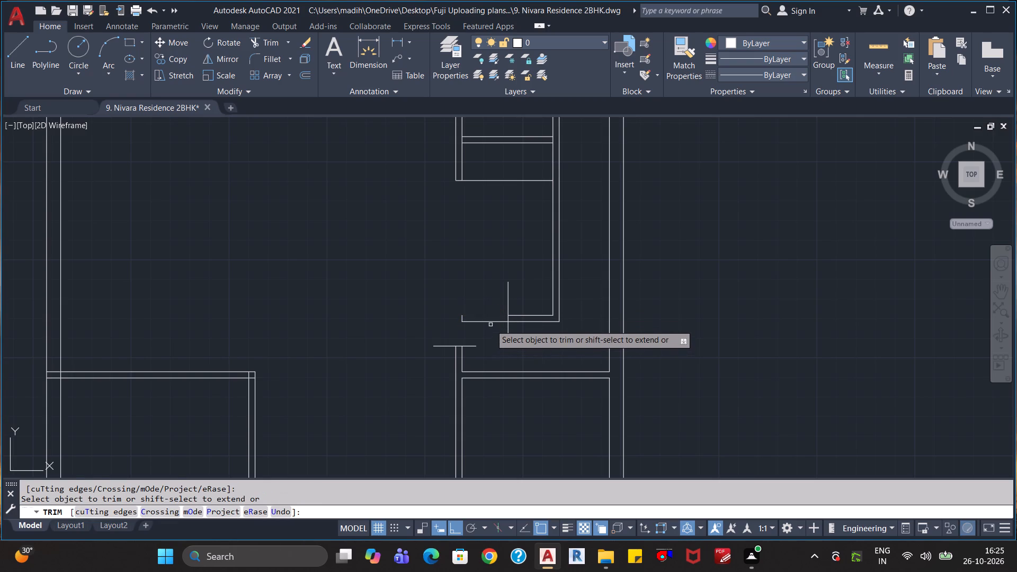
{"action": "left_click", "coordinate": [492, 324]}
{"action": "left_click", "coordinate": [462, 319]}
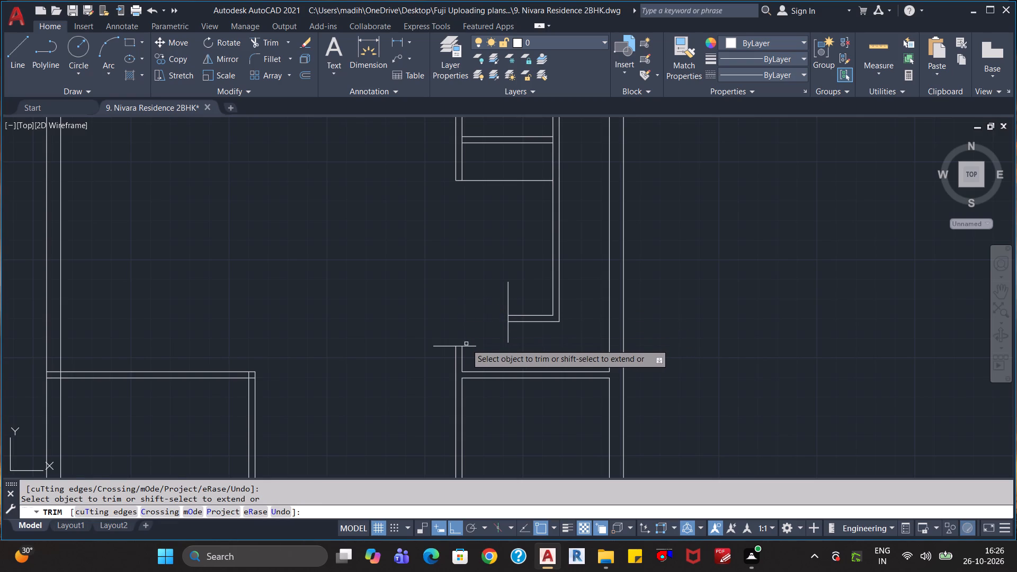
Trim the overhanging ends of the short horizontal and vertical lines so they cap the two wall ends.
{"action": "left_click", "coordinate": [468, 346]}
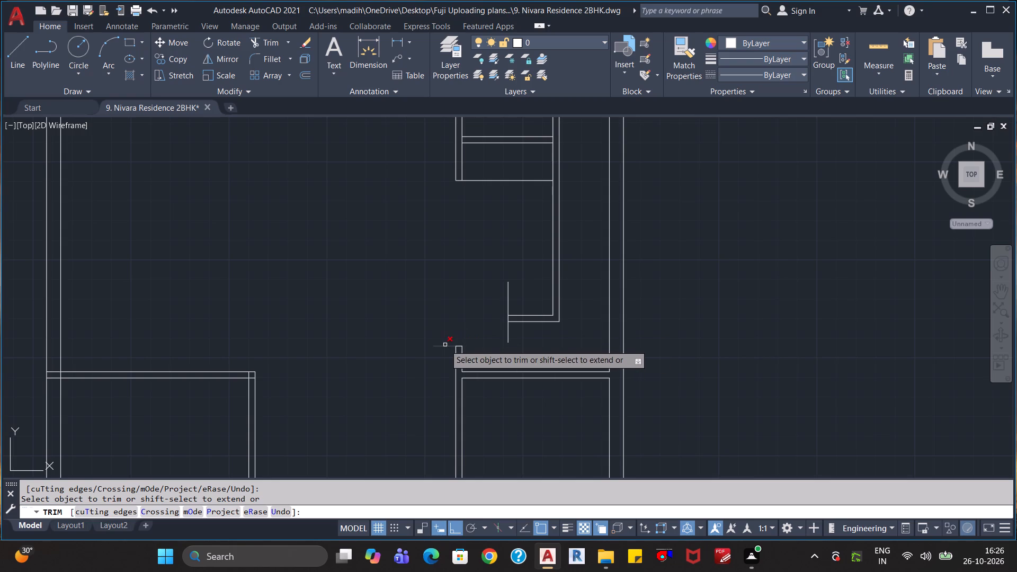
{"action": "left_click", "coordinate": [443, 347]}
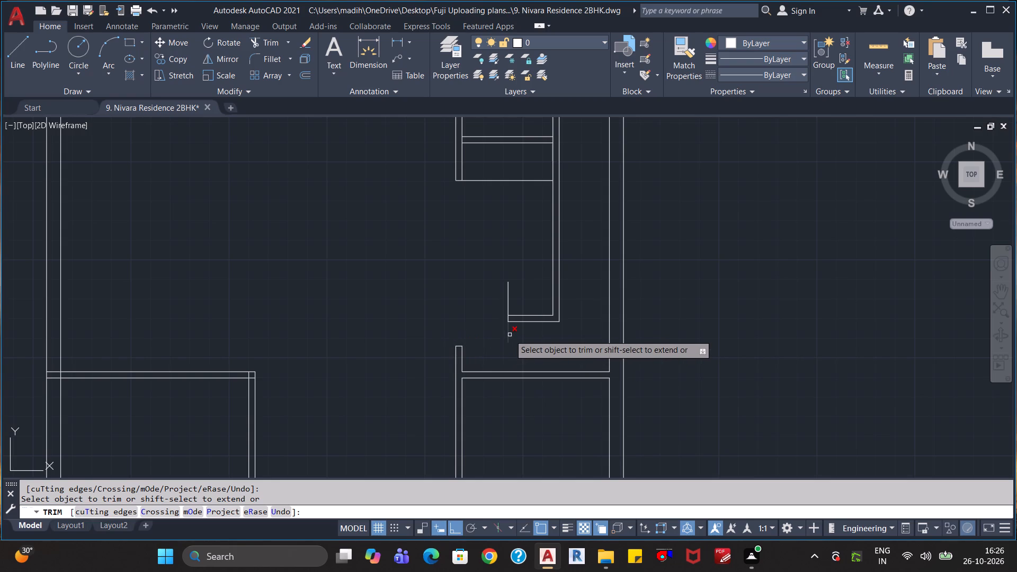
{"action": "left_click", "coordinate": [510, 335]}
{"action": "left_click", "coordinate": [507, 307]}
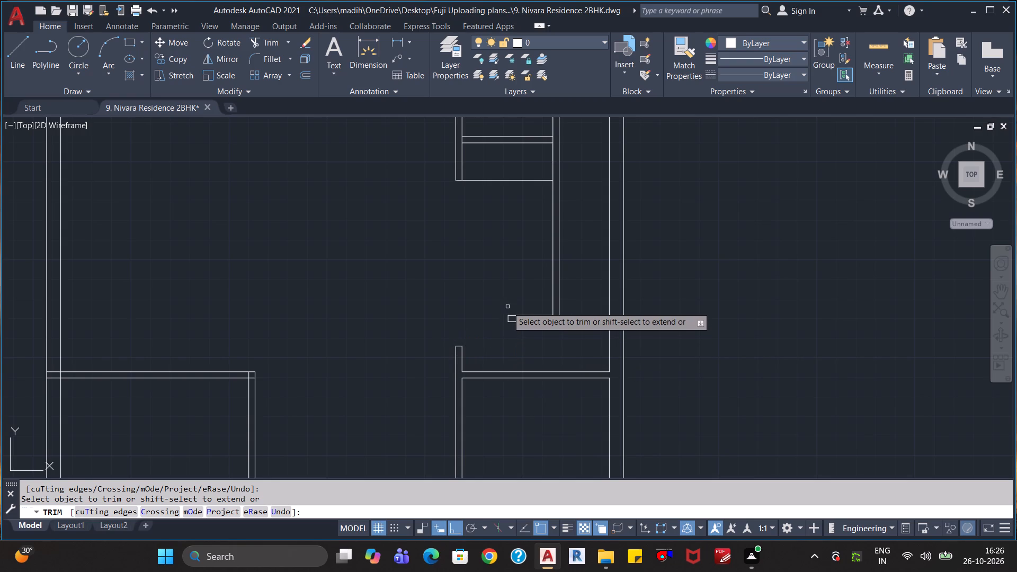
{"action": "scroll", "coordinate": [531, 348], "scroll_direction": "down", "scroll_amount": 1}
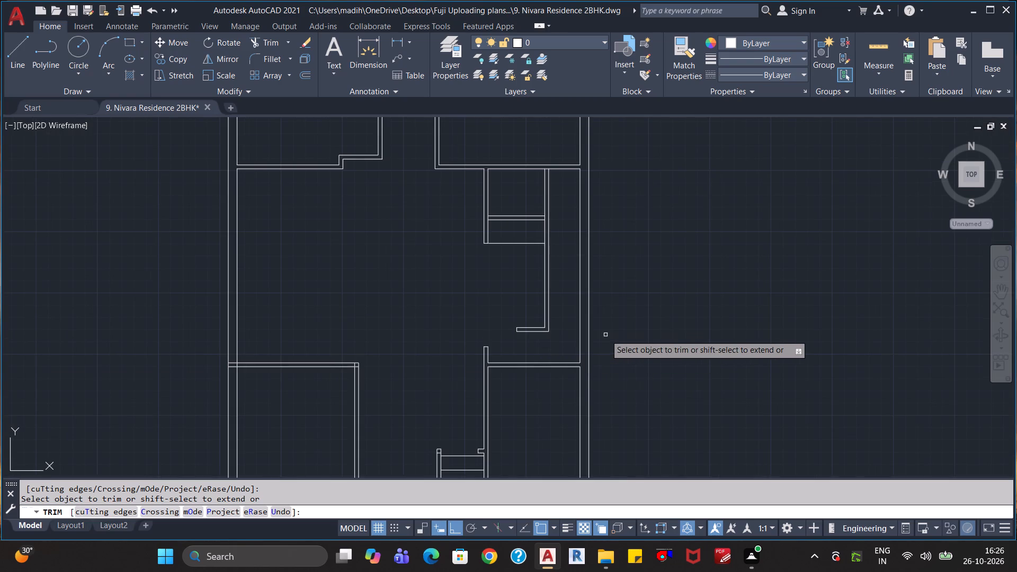
Offset the upper line of the compartment's short bottom wall 1' upward, and offset that new line a further 4" upward.
{"action": "key", "text": "Escape"}
{"action": "key", "text": "Escape"}
{"action": "key", "text": "Escape"}
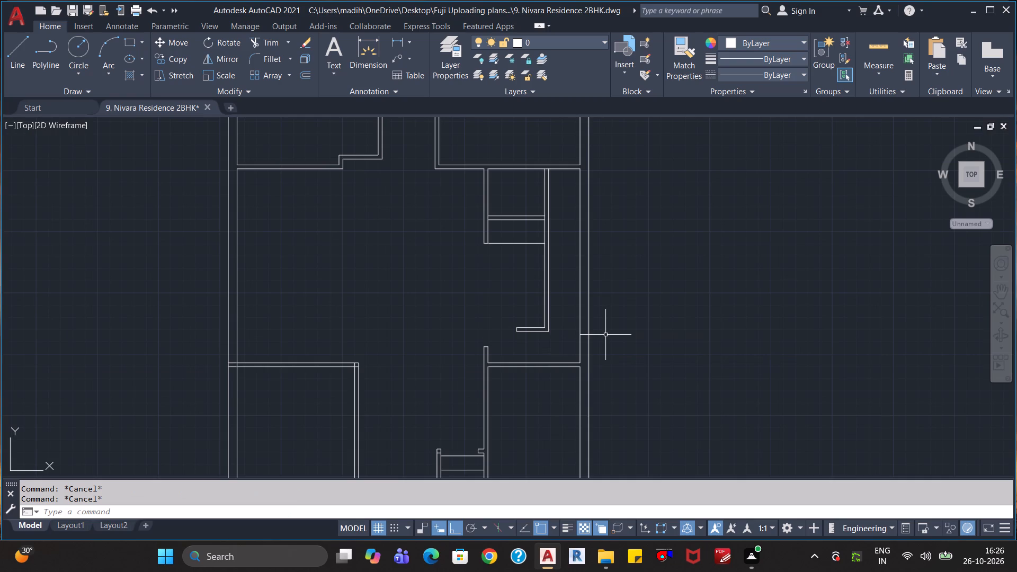
{"action": "scroll", "coordinate": [578, 318], "scroll_direction": "up", "scroll_amount": 1}
{"action": "scroll", "coordinate": [510, 364], "scroll_direction": "up", "scroll_amount": 1}
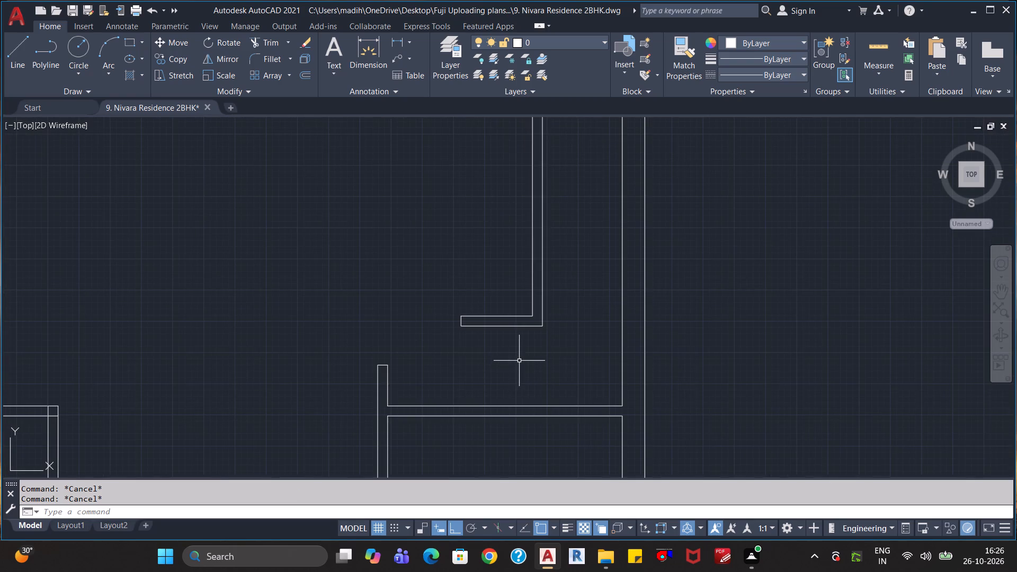
{"action": "scroll", "coordinate": [519, 361], "scroll_direction": "down", "scroll_amount": 1}
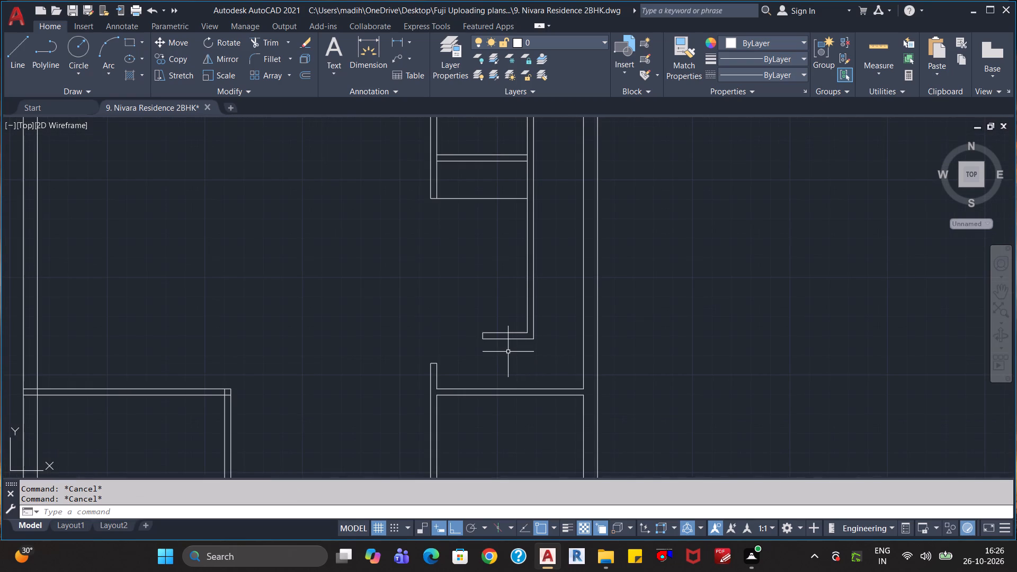
{"action": "key", "text": "Escape"}
{"action": "key", "text": "Escape"}
{"action": "key", "text": "o"}
{"action": "key", "text": "Return"}
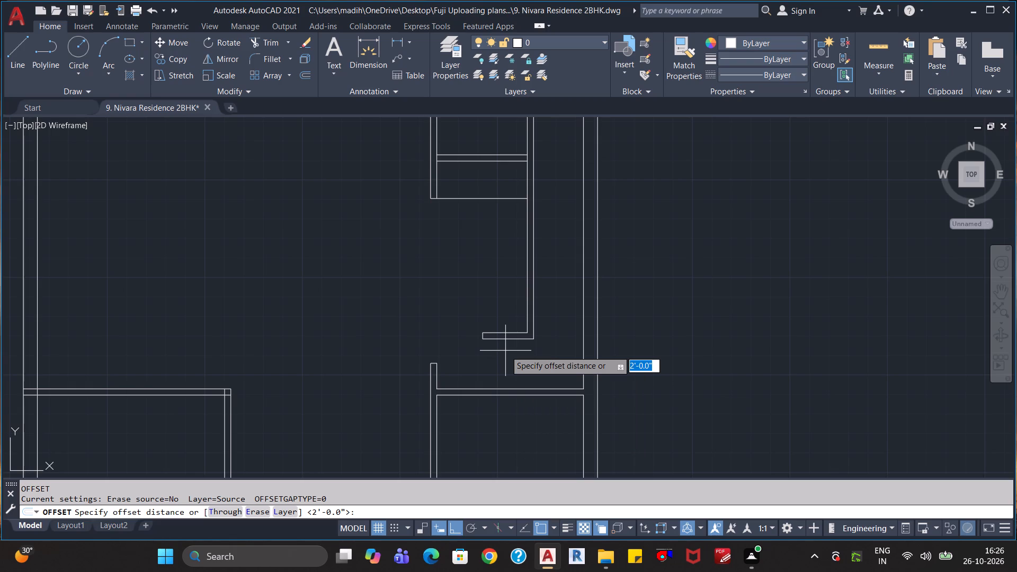
{"action": "type", "text": "1'"}
{"action": "key", "text": "Return"}
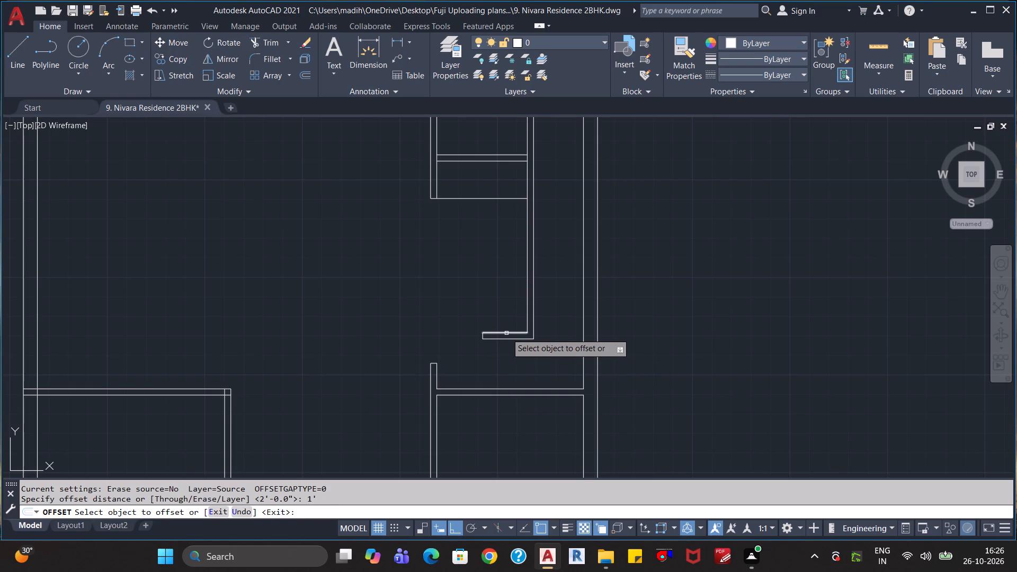
{"action": "left_click", "coordinate": [506, 333]}
{"action": "left_click", "coordinate": [508, 305]}
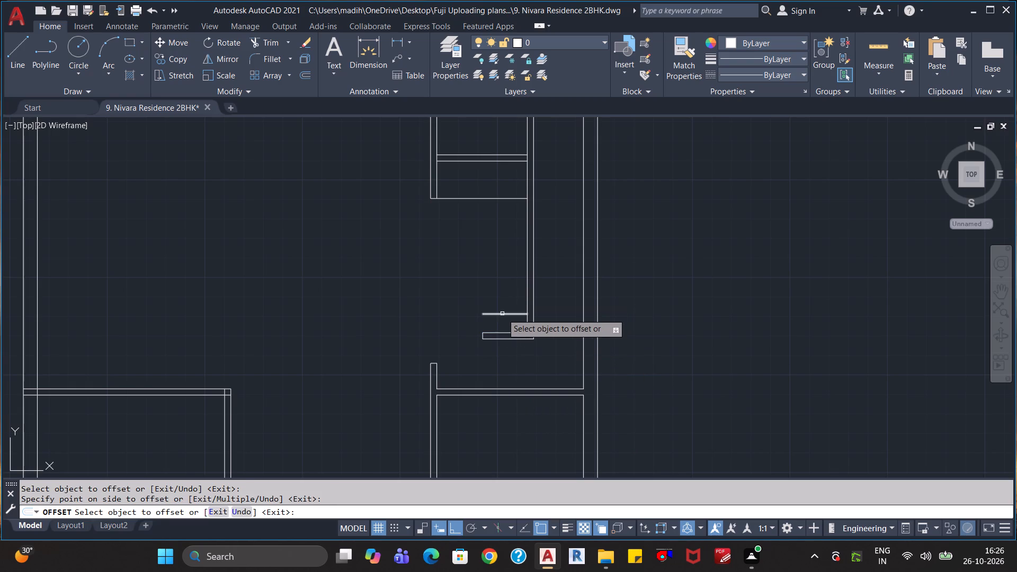
{"action": "left_click", "coordinate": [502, 314]}
{"action": "type", "text": "4\""}
{"action": "key", "text": "Return"}
{"action": "key", "text": "Escape"}
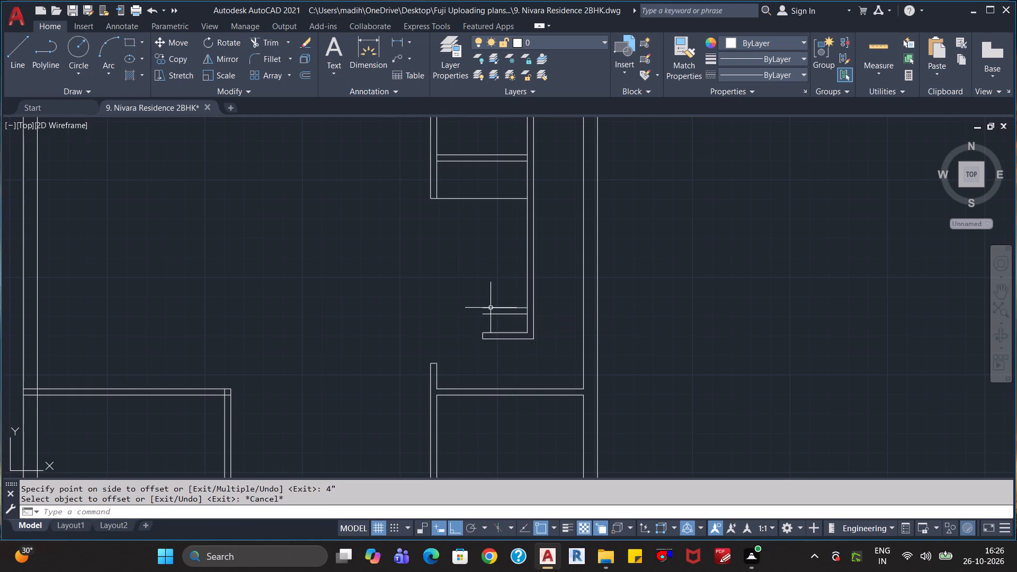
Draw a short vertical line closing the open left end of the two new offset lines.
{"action": "key", "text": "Escape"}
{"action": "key", "text": "Escape"}
{"action": "key", "text": "l"}
{"action": "key", "text": "Return"}
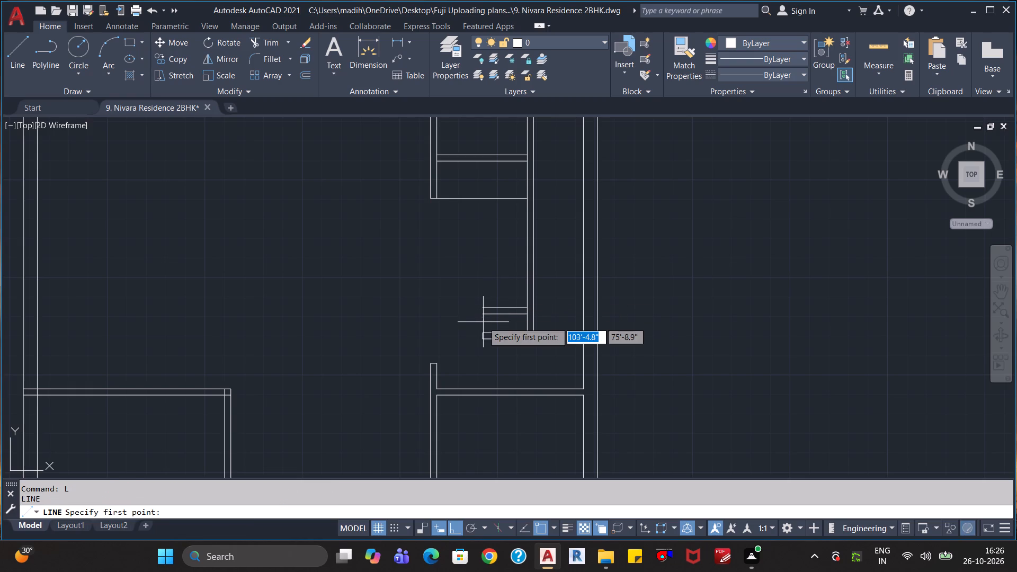
{"action": "left_click", "coordinate": [481, 306]}
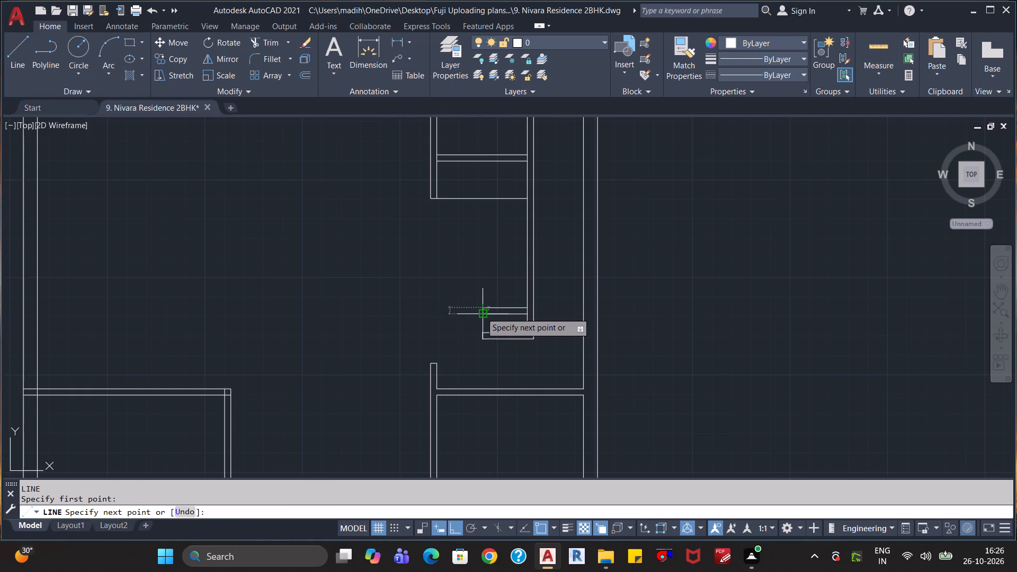
{"action": "left_click", "coordinate": [481, 312]}
{"action": "key", "text": "Escape"}
{"action": "key", "text": "Escape"}
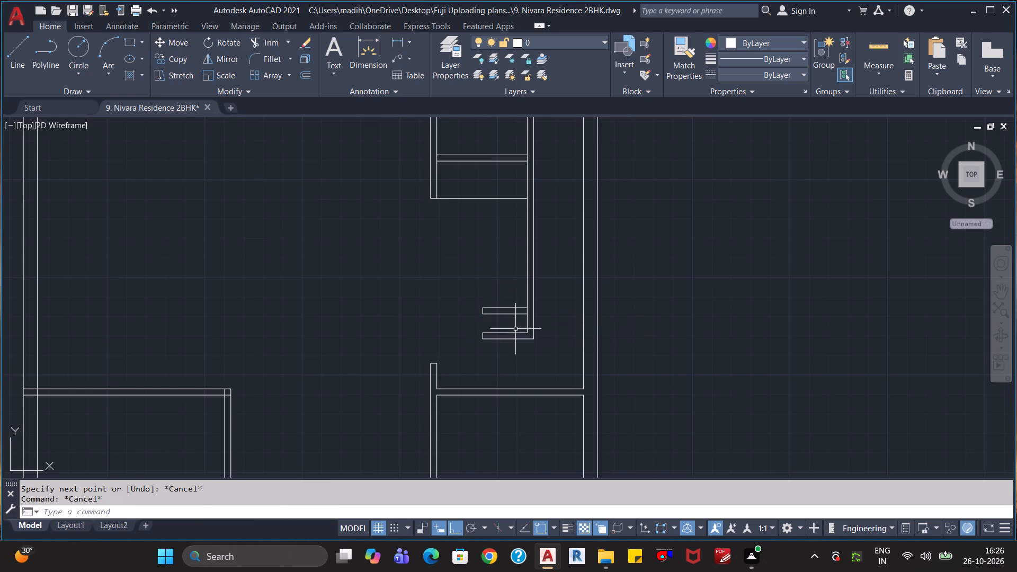
Extend the lower of the two new offset lines to the outer line of the compartment's right wall.
{"action": "key", "text": "Escape"}
{"action": "type", "text": "ex"}
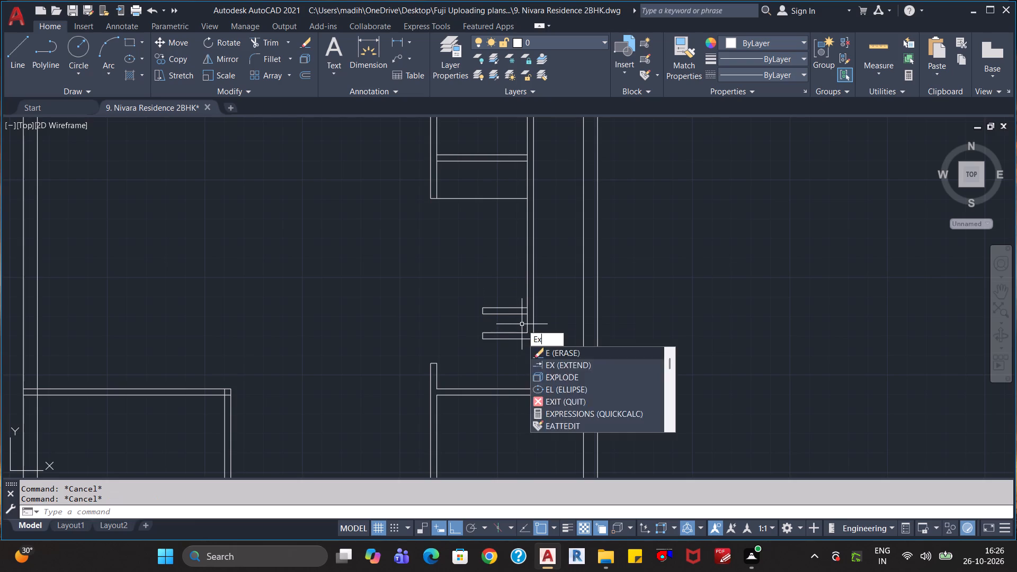
{"action": "key", "text": "Return"}
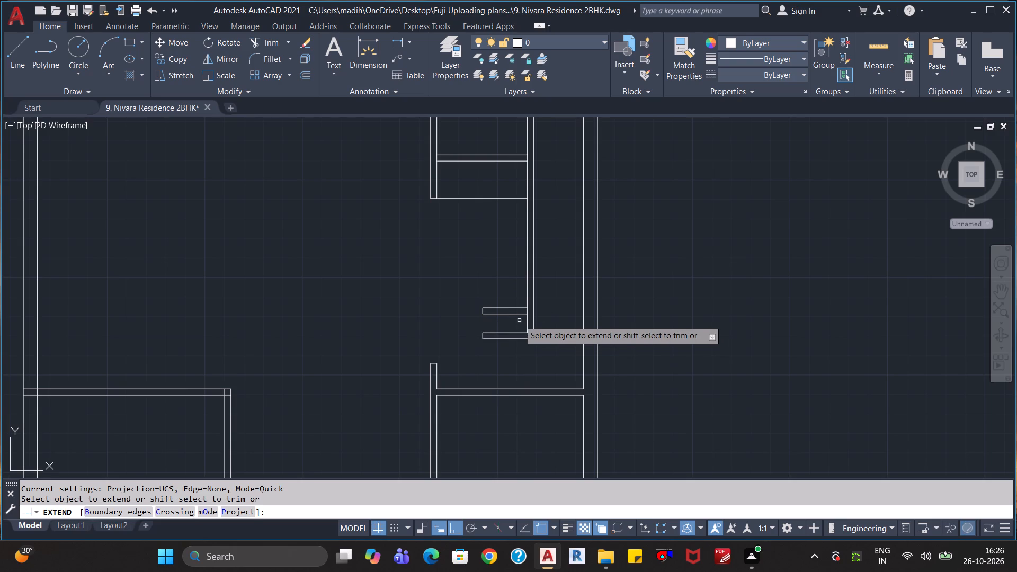
{"action": "left_click", "coordinate": [521, 315]}
{"action": "key", "text": "Escape"}
{"action": "key", "text": "Escape"}
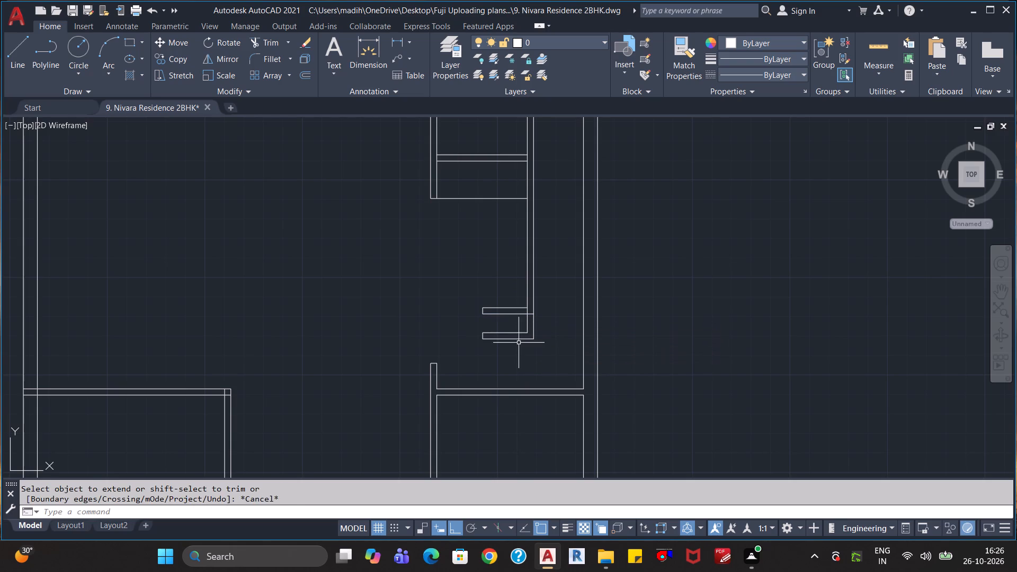
Trim away the right wall below the new bottom wall, remove the old bottom wall pieces, and clean the new corner.
{"action": "key", "text": "Escape"}
{"action": "type", "text": "tr"}
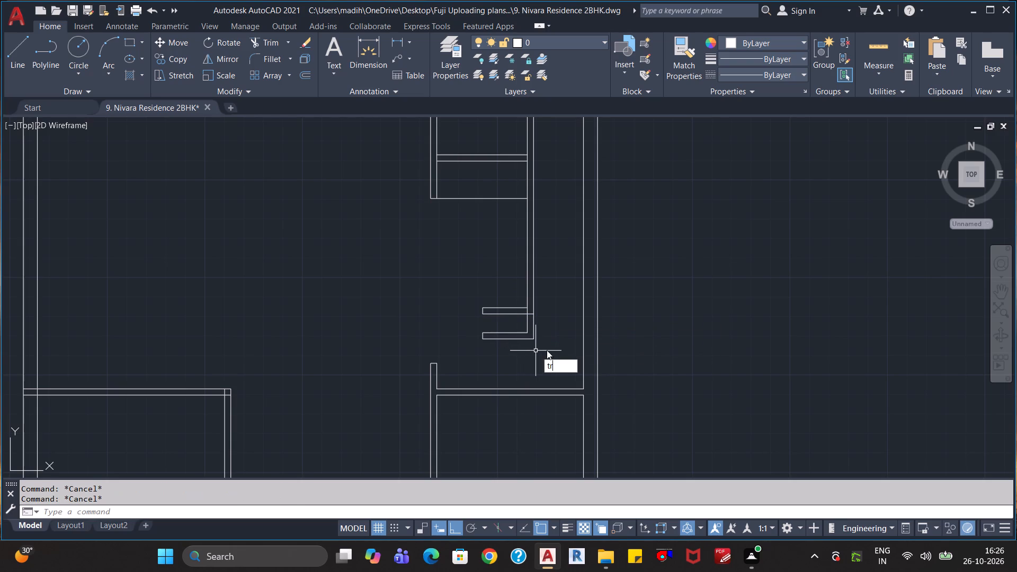
{"action": "key", "text": "Return"}
{"action": "left_click", "coordinate": [555, 332]}
{"action": "left_click", "coordinate": [515, 332]}
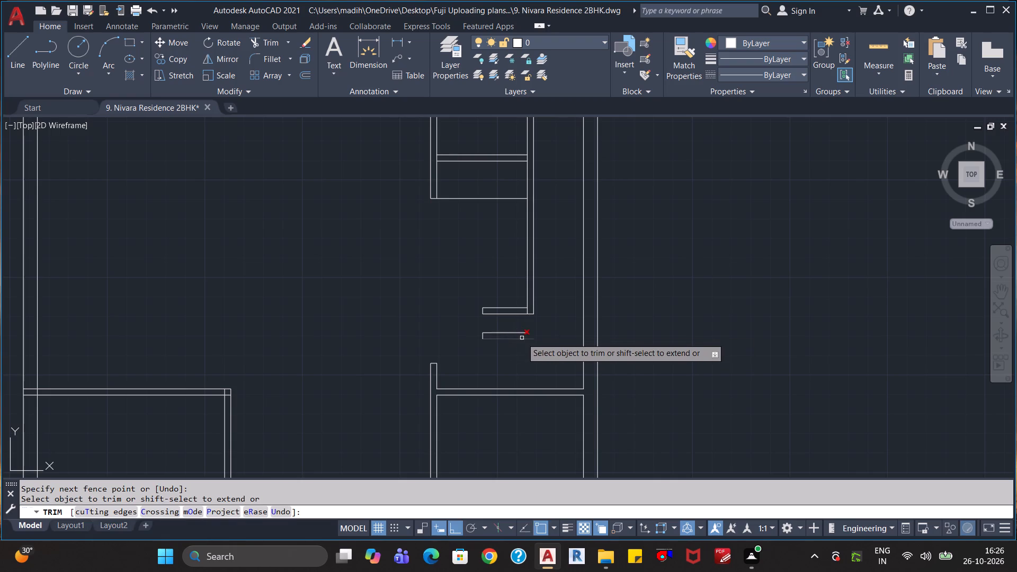
{"action": "left_click", "coordinate": [520, 329]}
{"action": "left_click", "coordinate": [508, 347]}
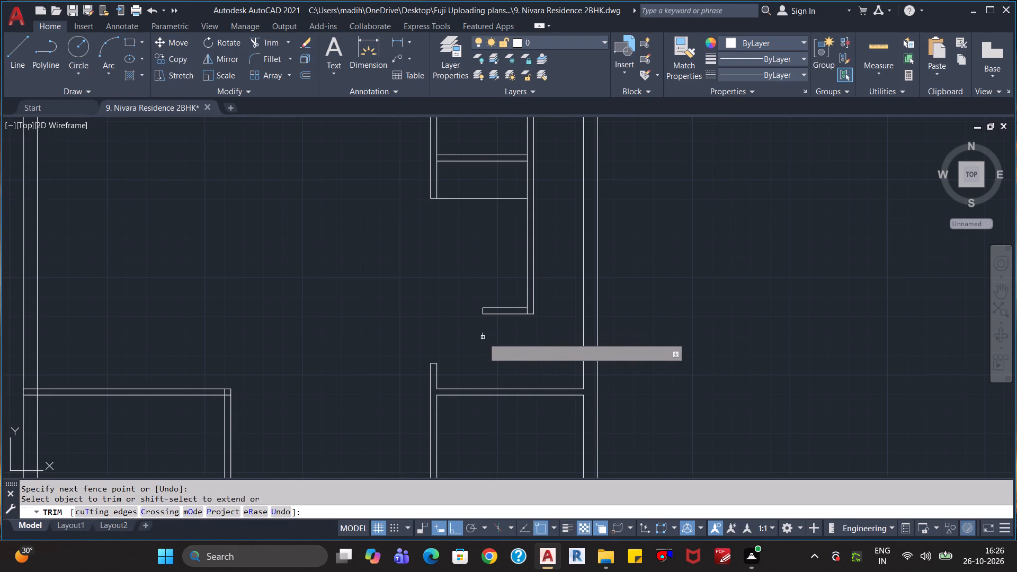
{"action": "left_click", "coordinate": [483, 337]}
{"action": "scroll", "coordinate": [522, 320], "scroll_direction": "up", "scroll_amount": 2}
{"action": "left_click", "coordinate": [535, 303]}
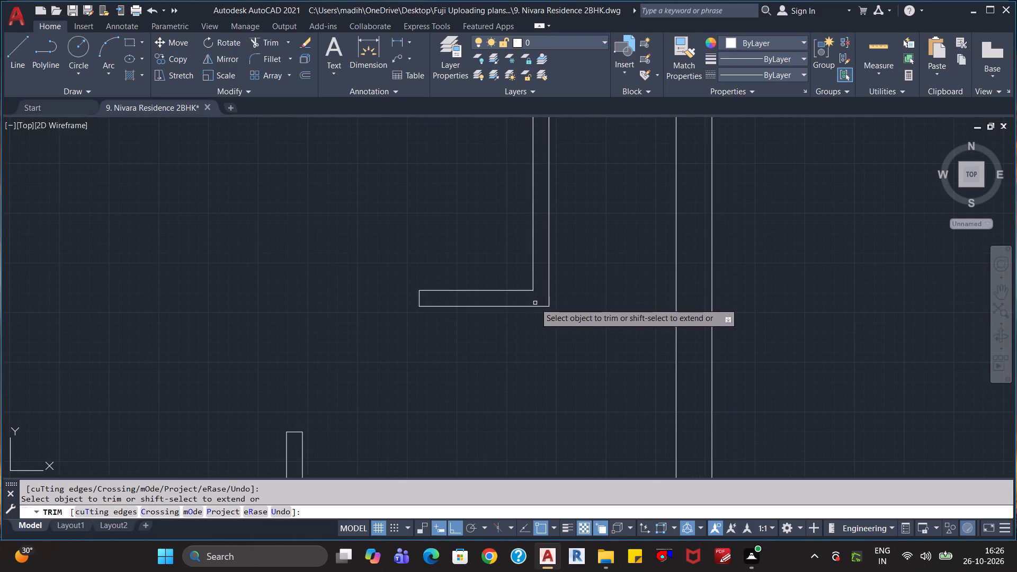
{"action": "scroll", "coordinate": [519, 407], "scroll_direction": "down", "scroll_amount": 1}
{"action": "key", "text": "Escape"}
{"action": "key", "text": "Escape"}
{"action": "key", "text": "Escape"}
Erase the horizontal line running across the compartment from the left wall's lower end to the right wall.
{"action": "scroll", "coordinate": [519, 407], "scroll_direction": "down", "scroll_amount": 1}
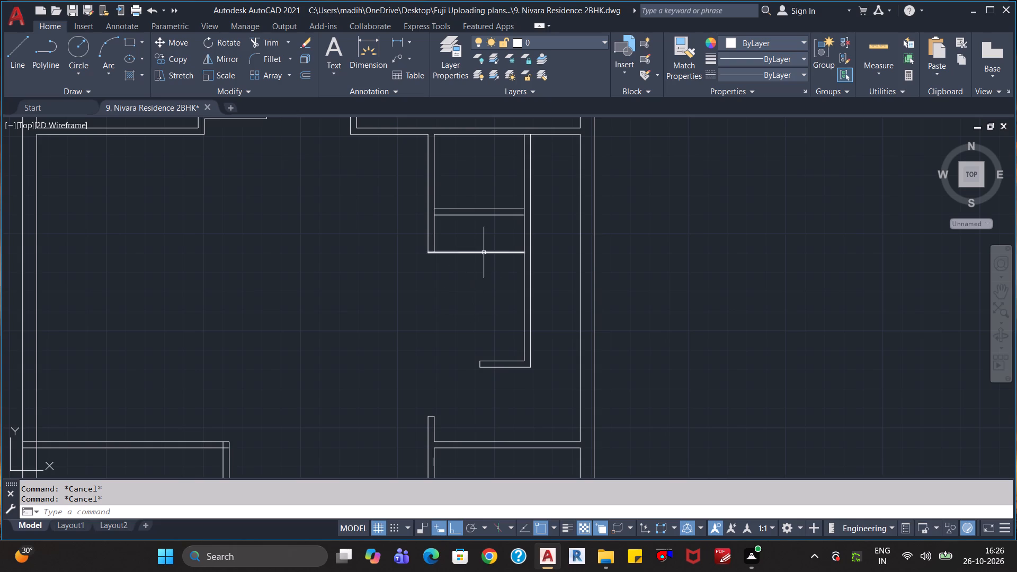
{"action": "left_click", "coordinate": [484, 253]}
{"action": "key", "text": "Delete"}
Draw a short 4" horizontal line capping the open lower end of the compartment's left wall.
{"action": "scroll", "coordinate": [488, 286], "scroll_direction": "down", "scroll_amount": 2}
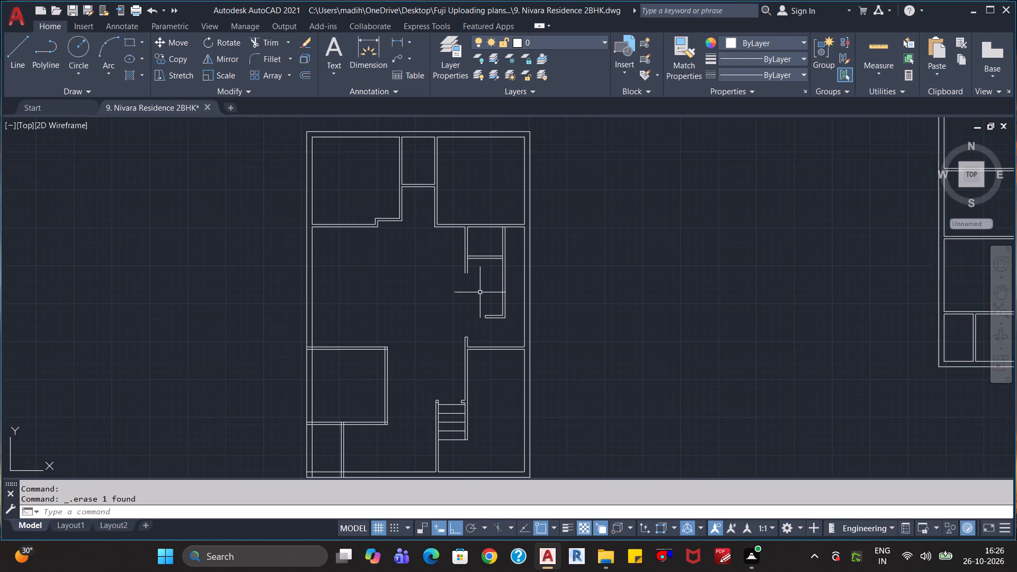
{"action": "scroll", "coordinate": [477, 294], "scroll_direction": "up", "scroll_amount": 2}
{"action": "key", "text": "l"}
{"action": "key", "text": "Return"}
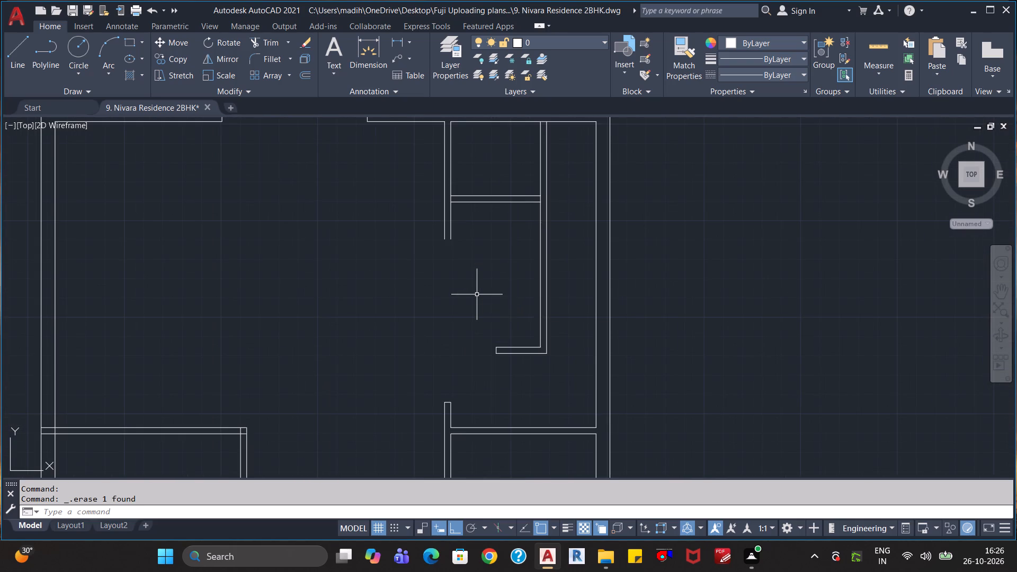
{"action": "left_click", "coordinate": [446, 241]}
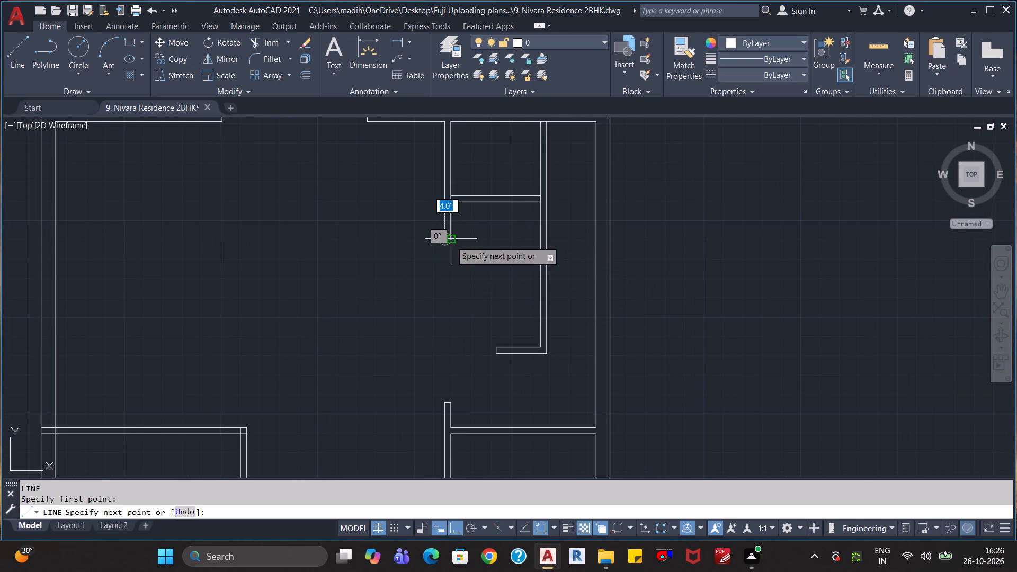
{"action": "left_click", "coordinate": [452, 240]}
{"action": "key", "text": "Escape"}
{"action": "key", "text": "Escape"}
{"action": "scroll", "coordinate": [477, 266], "scroll_direction": "down", "scroll_amount": 2}
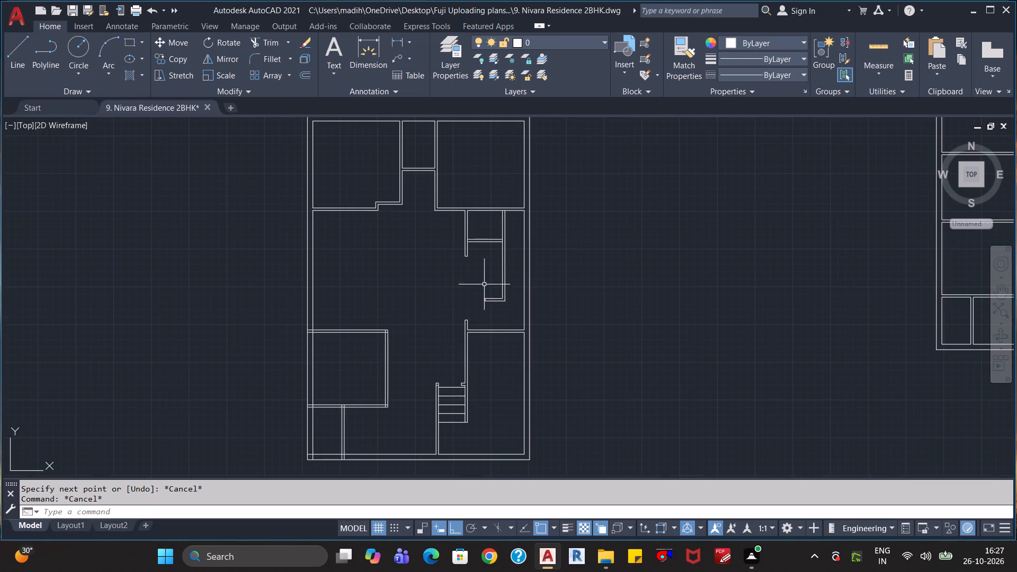
Check the overall length of the compartment's short bottom wall with a temporary dimension along its lower line.
{"action": "middle_click_drag", "start_coordinate": [499, 323], "coordinate": [487, 305]}
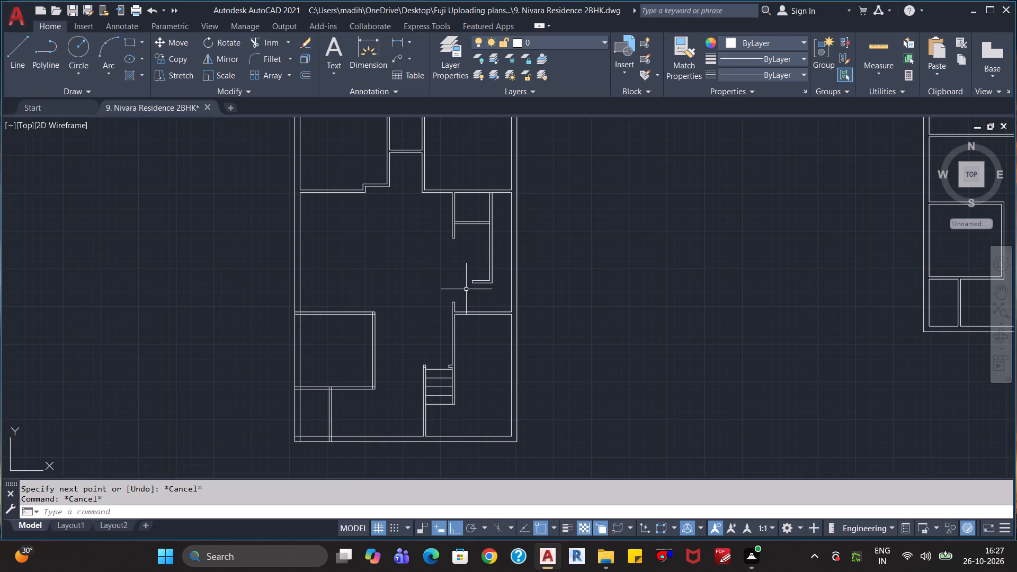
{"action": "scroll", "coordinate": [469, 288], "scroll_direction": "up", "scroll_amount": 4}
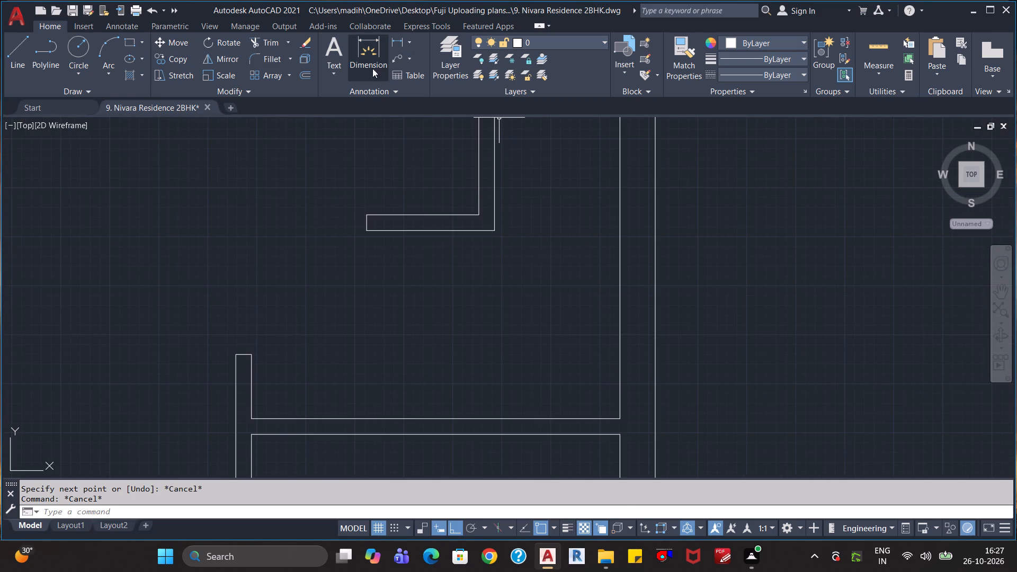
{"action": "left_click", "coordinate": [359, 59]}
{"action": "left_click", "coordinate": [365, 228]}
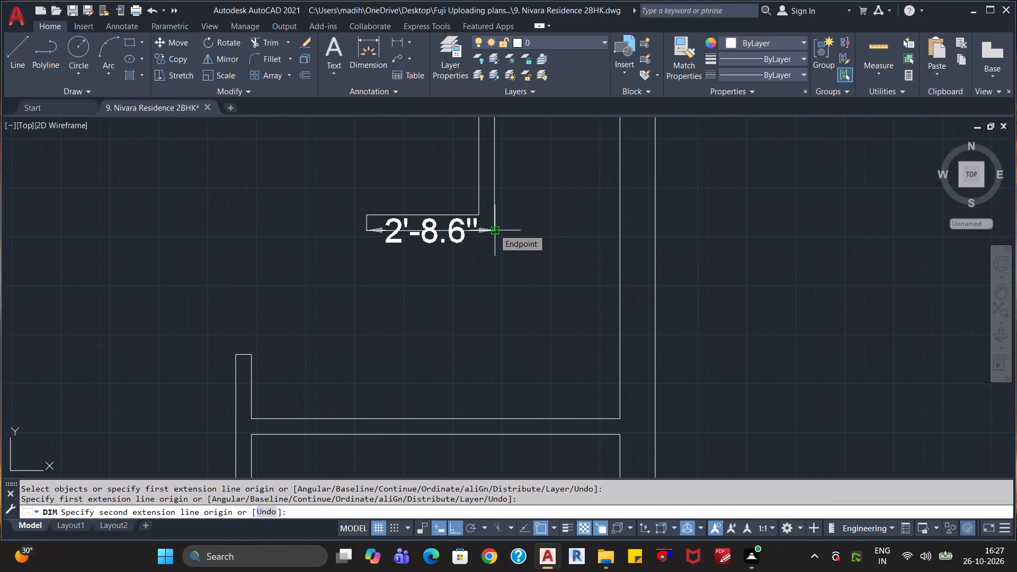
{"action": "key", "text": "Escape"}
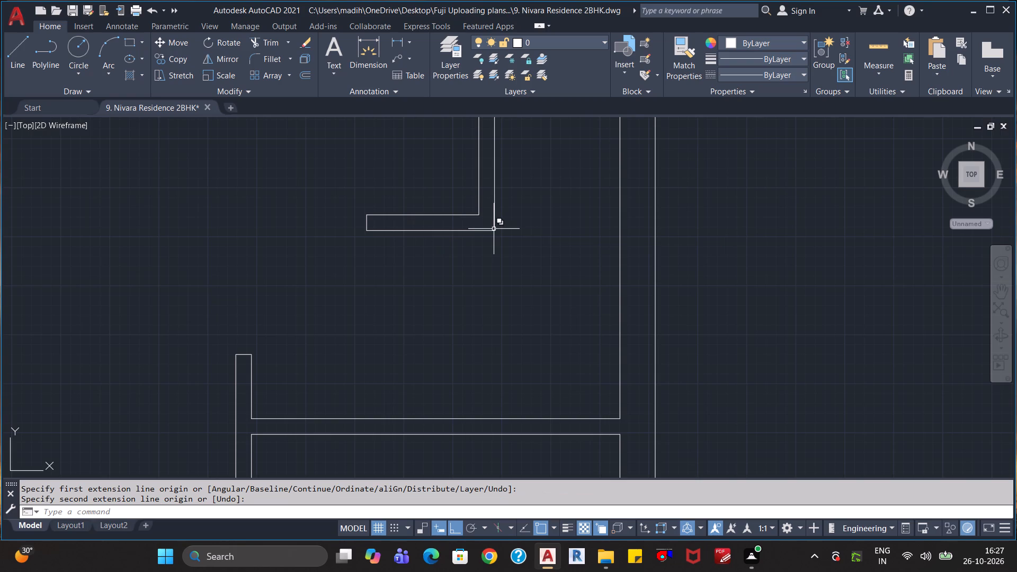
Switch to Calculator and add 24 and 8.6 to convert the bottom wall's length to inches.
{"action": "key", "text": "super+r"}
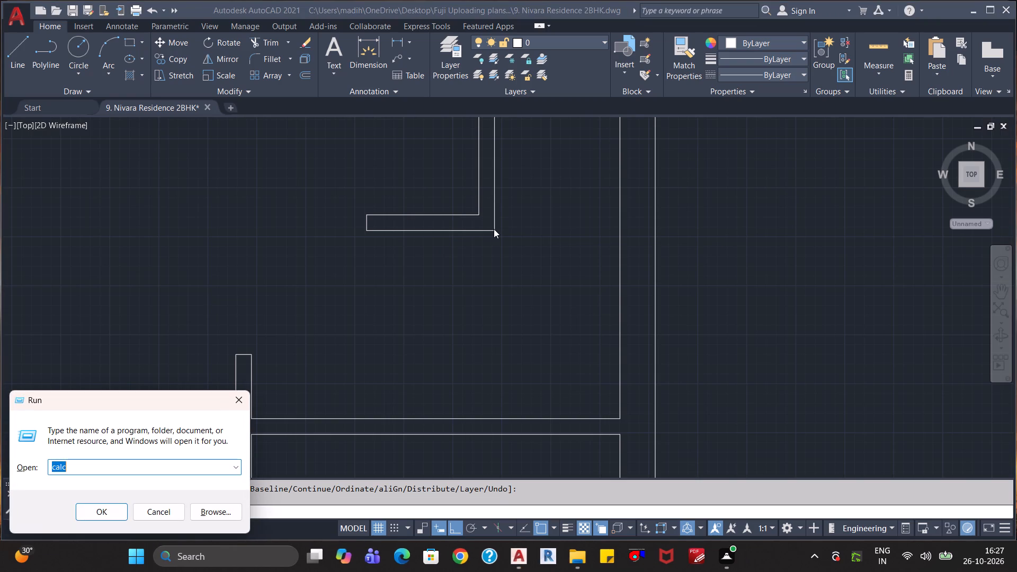
{"action": "key", "text": "Return"}
{"action": "key", "text": "2"}
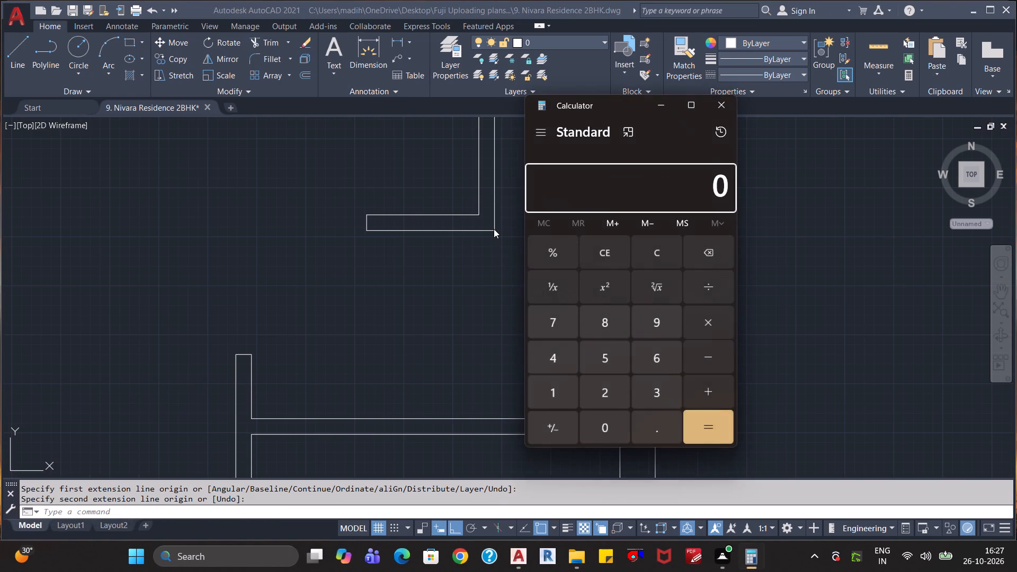
{"action": "key", "text": "Return"}
{"action": "key", "text": "BackSpace"}
{"action": "key", "text": "BackSpace"}
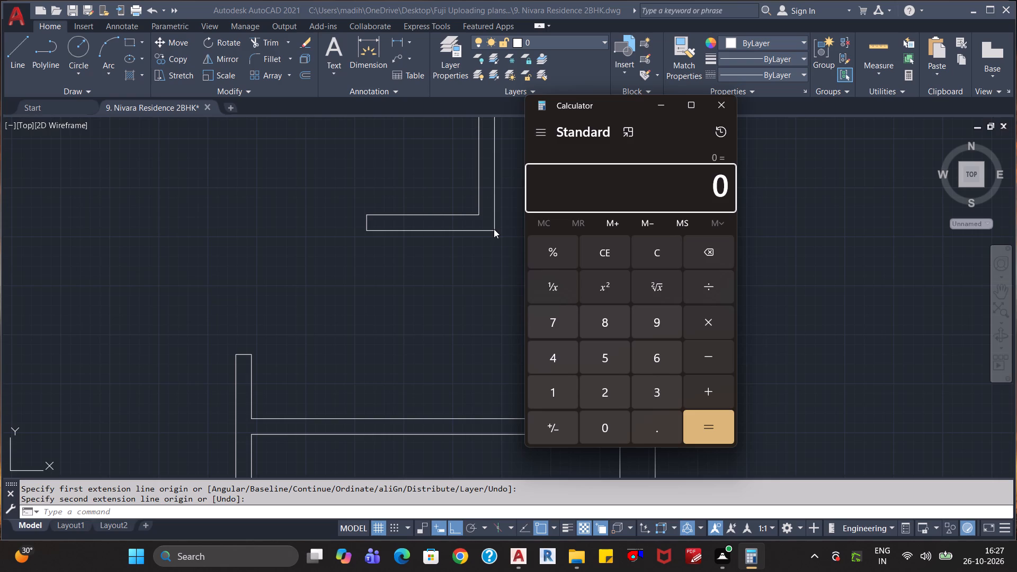
{"action": "type", "text": "24"}
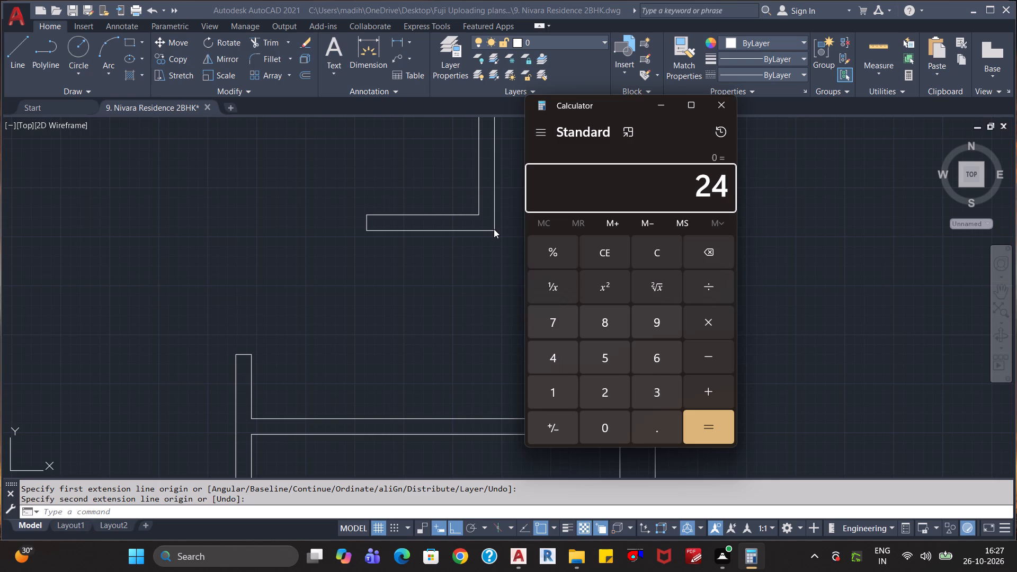
{"action": "key", "text": "plus"}
{"action": "type", "text": "8.6"}
{"action": "key", "text": "Return"}
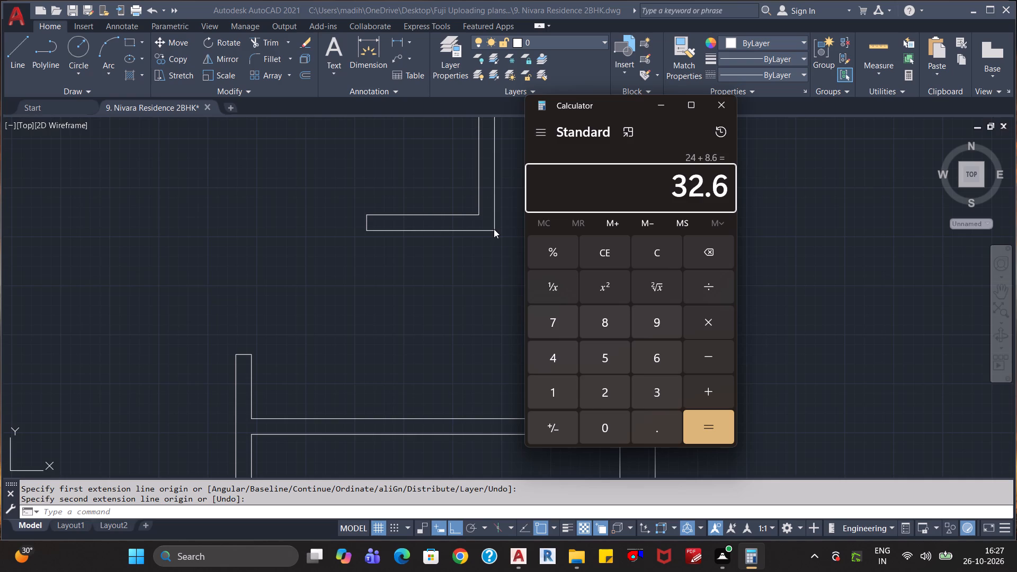
{"action": "key", "text": "Return"}
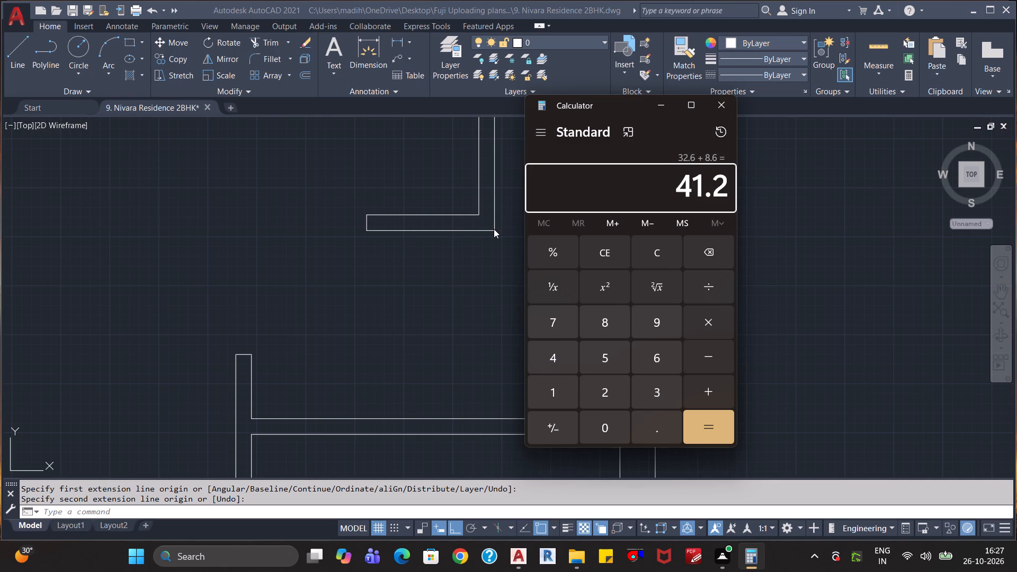
{"action": "key", "text": "Return"}
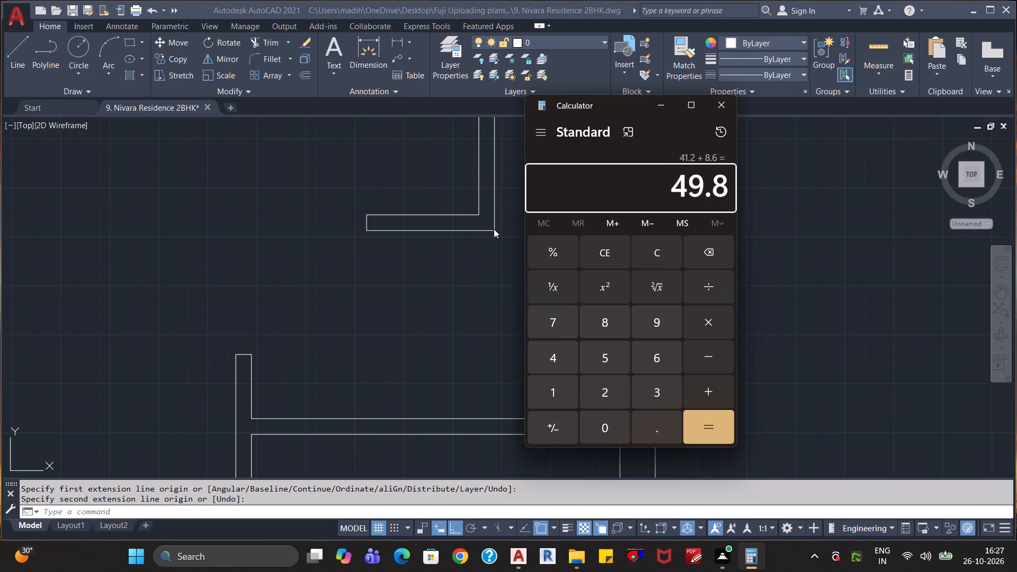
Clear Calculator, add 24 and 8.6, and divide the sum by 10 to work out the tread spacing along the bottom wall.
{"action": "key", "text": "Escape"}
{"action": "key", "text": "Escape"}
{"action": "key", "text": "Escape"}
{"action": "key", "text": "Escape"}
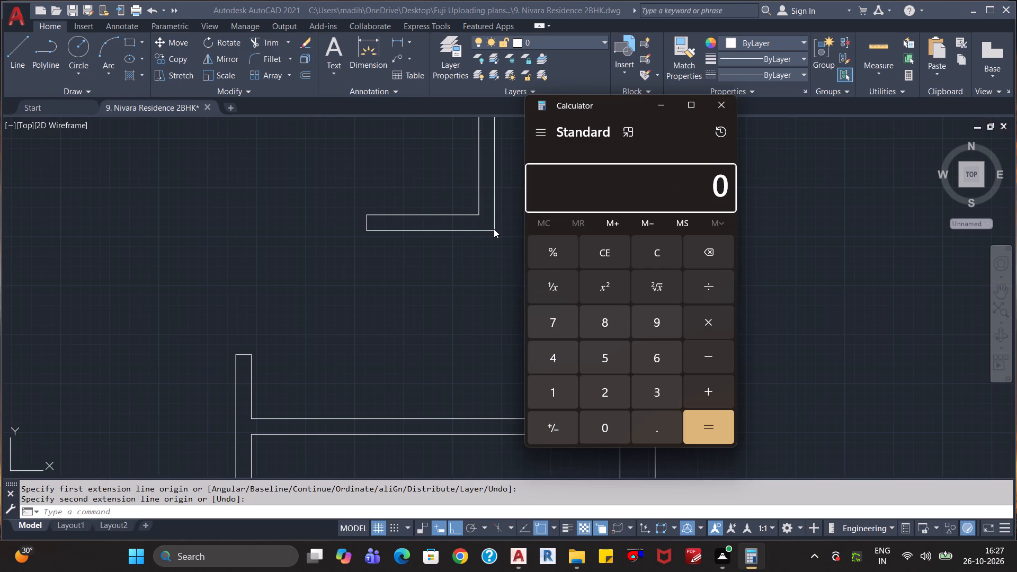
{"action": "type", "text": "24"}
{"action": "type", "text": "+8.6"}
{"action": "key", "text": "Return"}
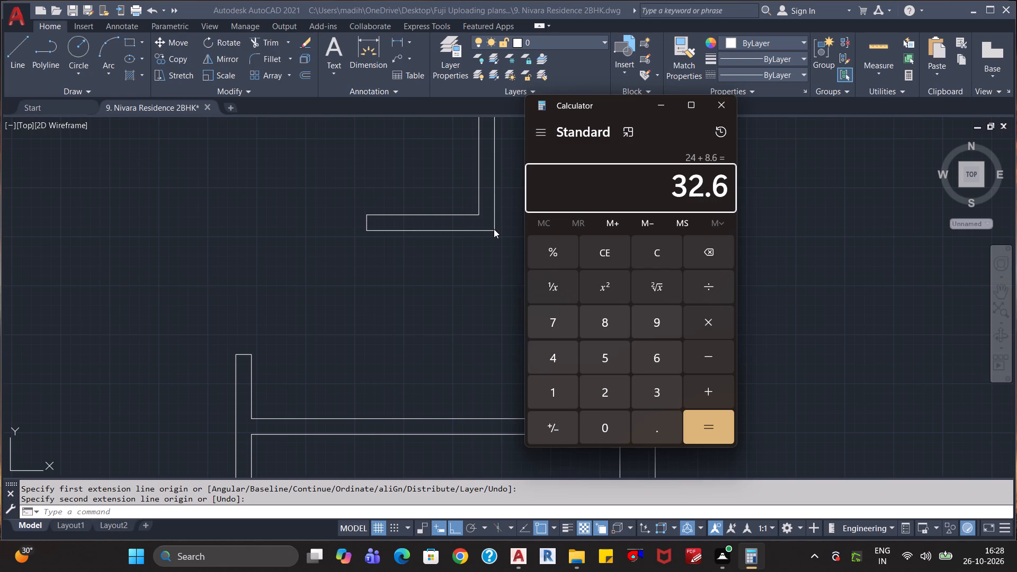
{"action": "key", "text": "slash"}
{"action": "type", "text": "10"}
{"action": "key", "text": "Return"}
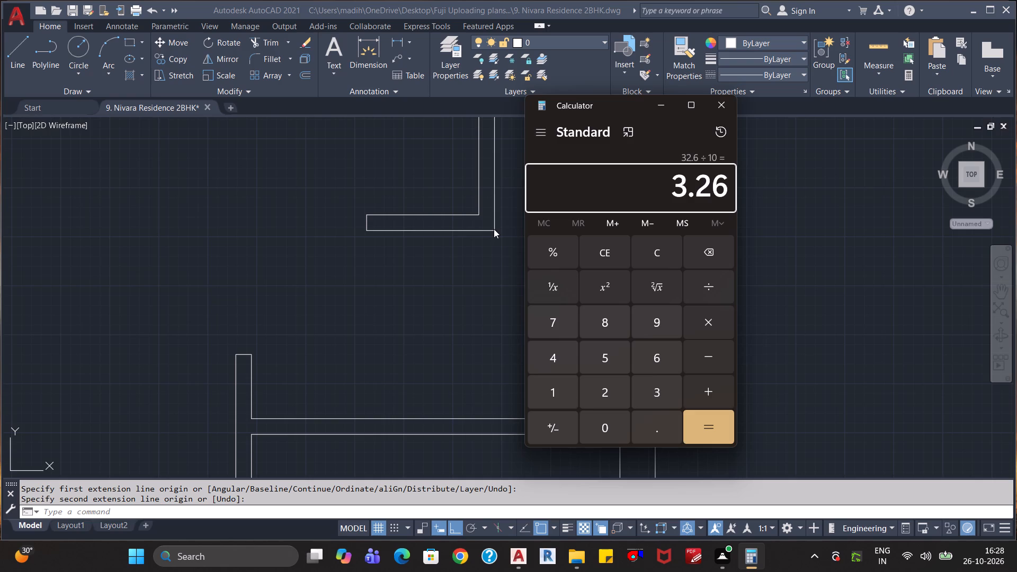
{"action": "key", "text": "Escape"}
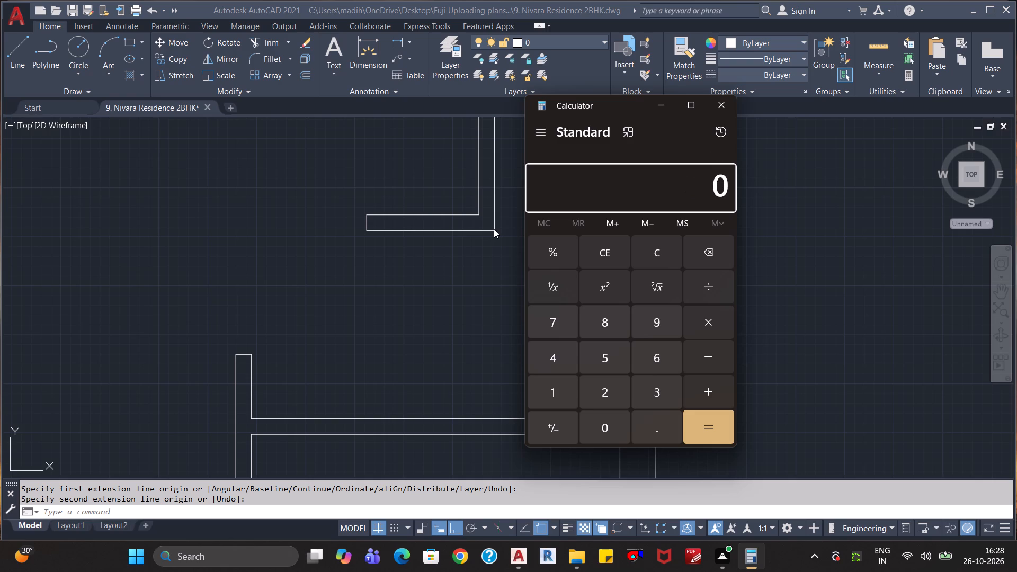
{"action": "key", "text": "Escape"}
{"action": "key", "text": "Escape"}
{"action": "left_click", "coordinate": [721, 110]}
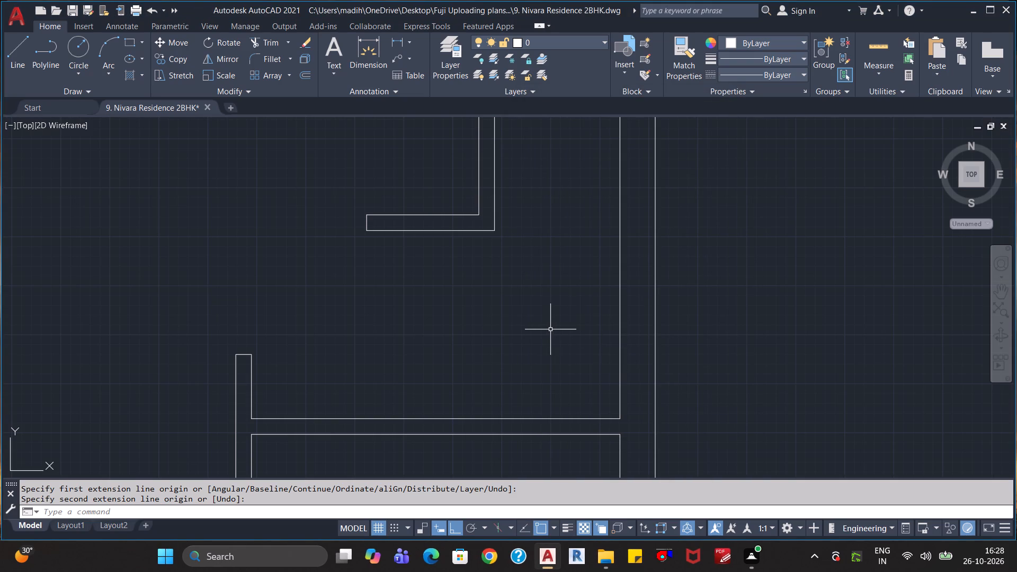
Draw a vertical construction line through the left end of the compartment's short bottom wall.
{"action": "type", "text": "xl"}
{"action": "key", "text": "Return"}
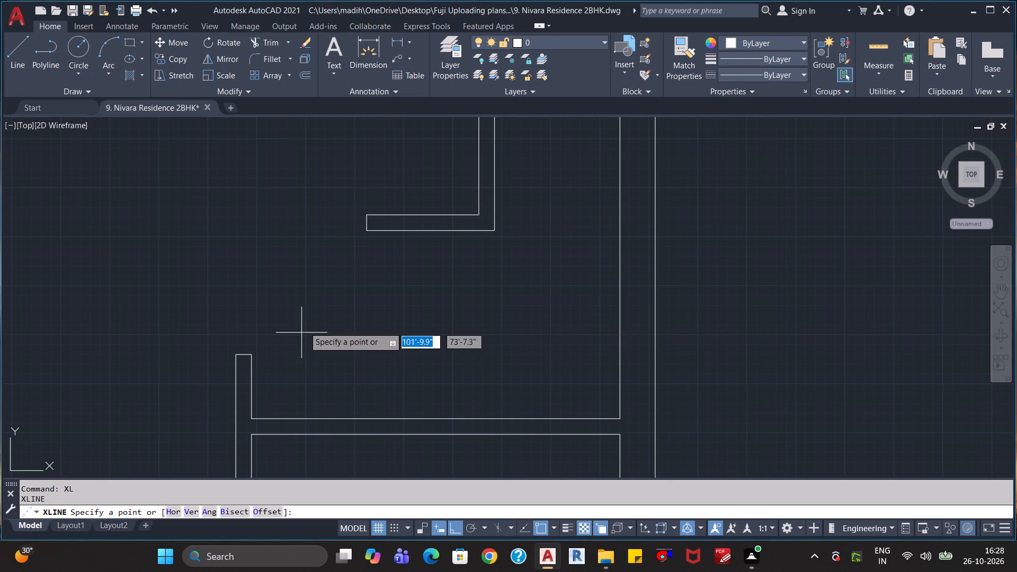
{"action": "key", "text": "v"}
{"action": "key", "text": "Return"}
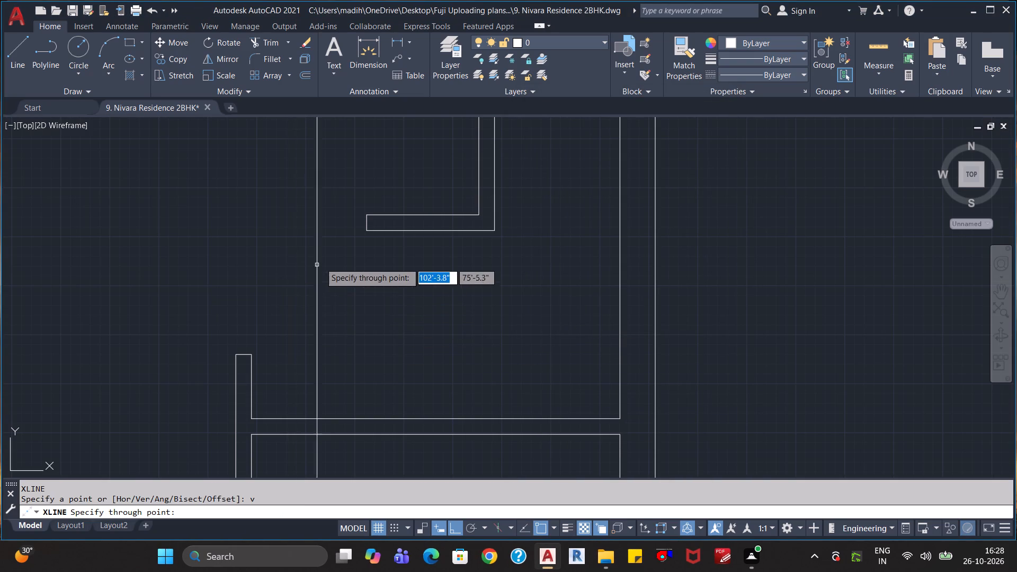
{"action": "left_click", "coordinate": [368, 228]}
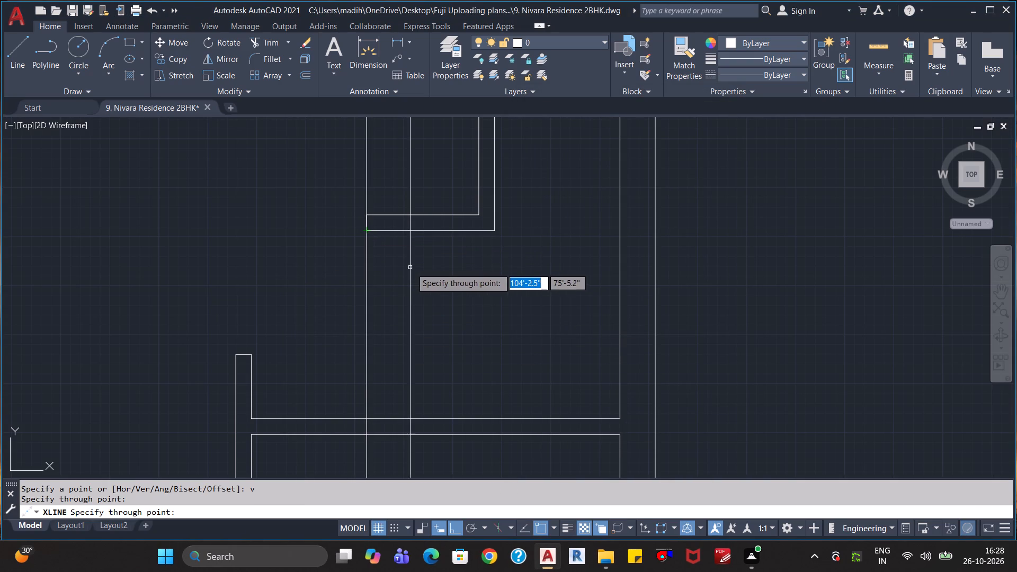
{"action": "key", "text": "Escape"}
{"action": "key", "text": "Escape"}
{"action": "key", "text": "Escape"}
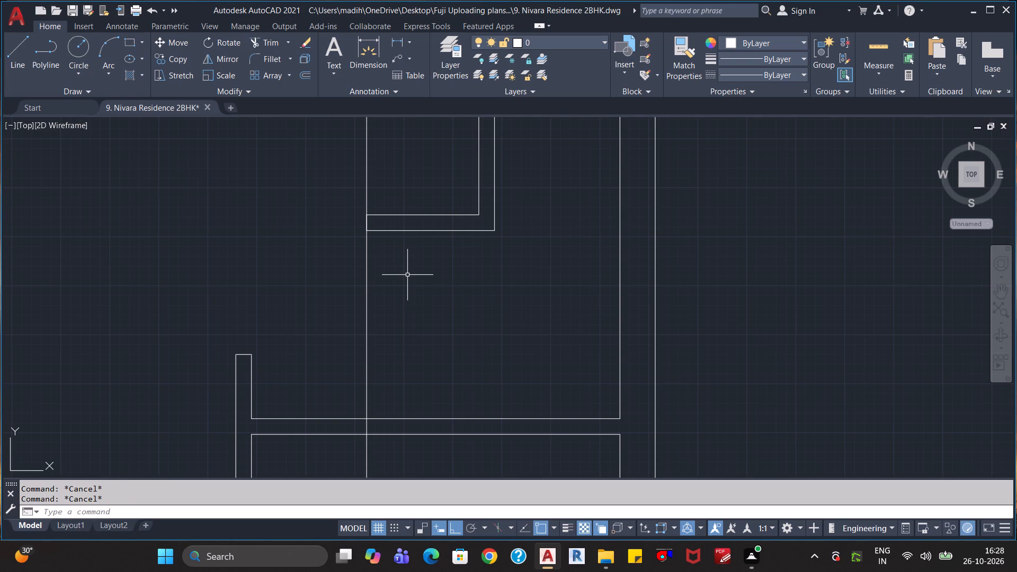
Switch to Calculator again and recompute 24 plus 8.6, divided by 10, for the offset spacing.
{"action": "key", "text": "o"}
{"action": "key", "text": "Return"}
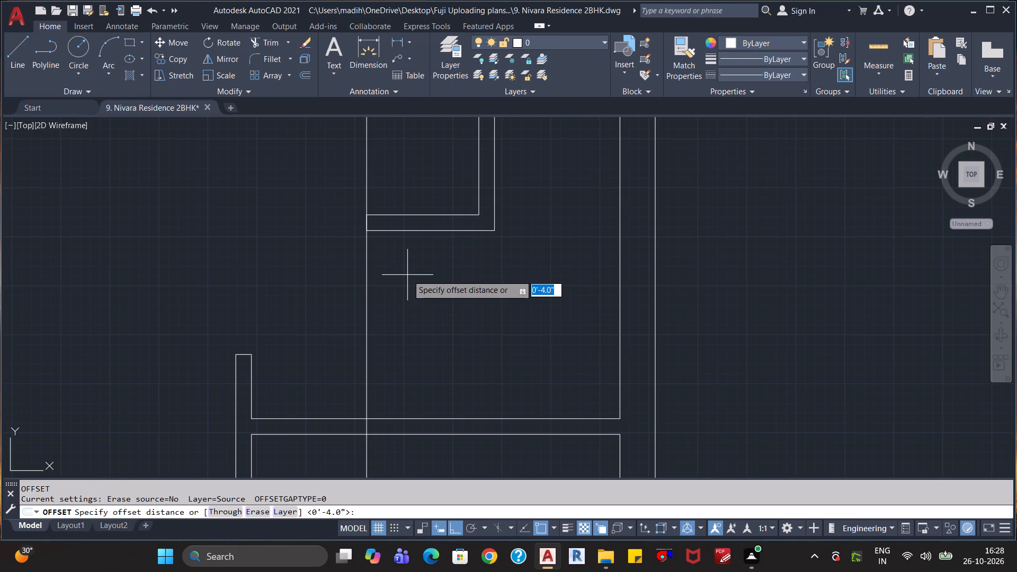
{"action": "key", "text": "super+r"}
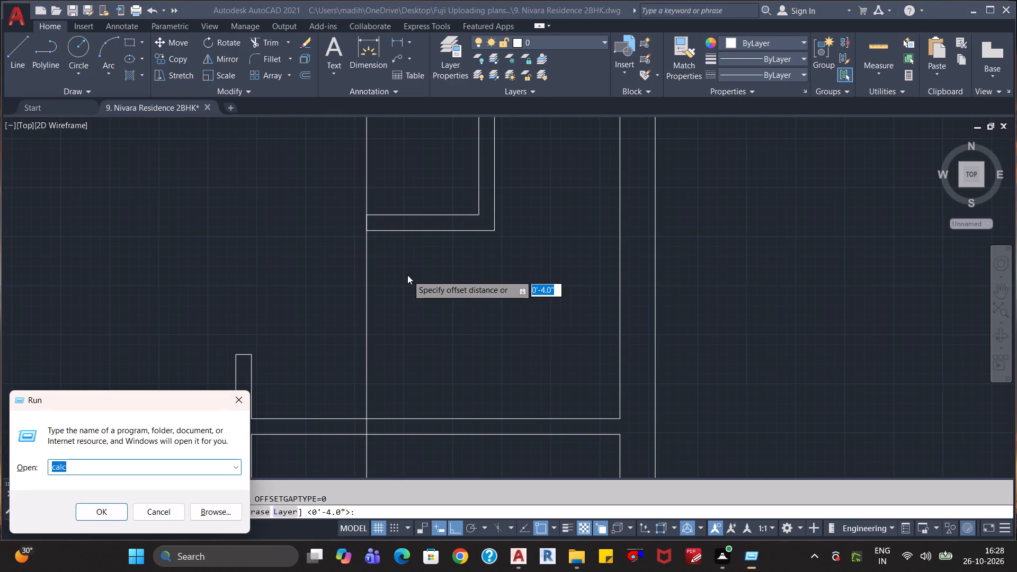
{"action": "key", "text": "Return"}
{"action": "scroll", "coordinate": [617, 240], "scroll_direction": "up", "scroll_amount": 3}
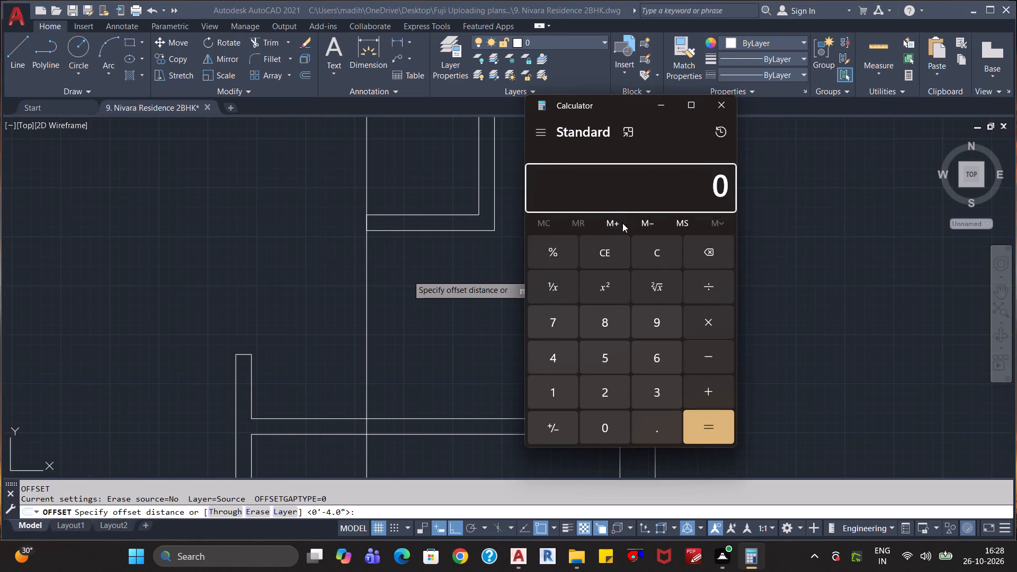
{"action": "scroll", "coordinate": [628, 198], "scroll_direction": "down", "scroll_amount": 3}
{"action": "scroll", "coordinate": [628, 198], "scroll_direction": "up", "scroll_amount": 4}
{"action": "type", "text": "24"}
{"action": "type", "text": "+80"}
{"action": "key", "text": "BackSpace"}
{"action": "type", "text": ".6"}
{"action": "key", "text": "Return"}
{"action": "key", "text": "slash"}
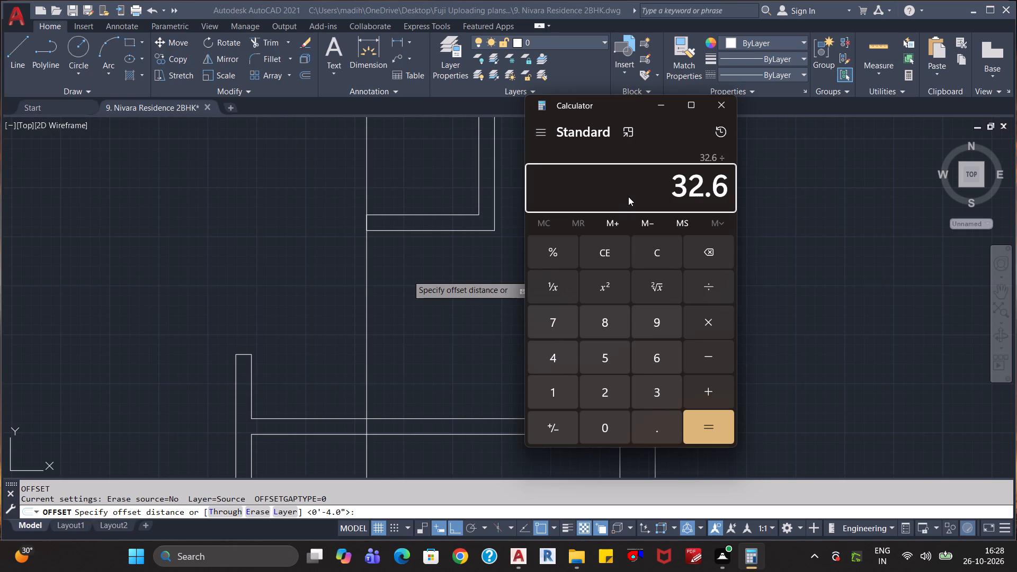
{"action": "type", "text": "10"}
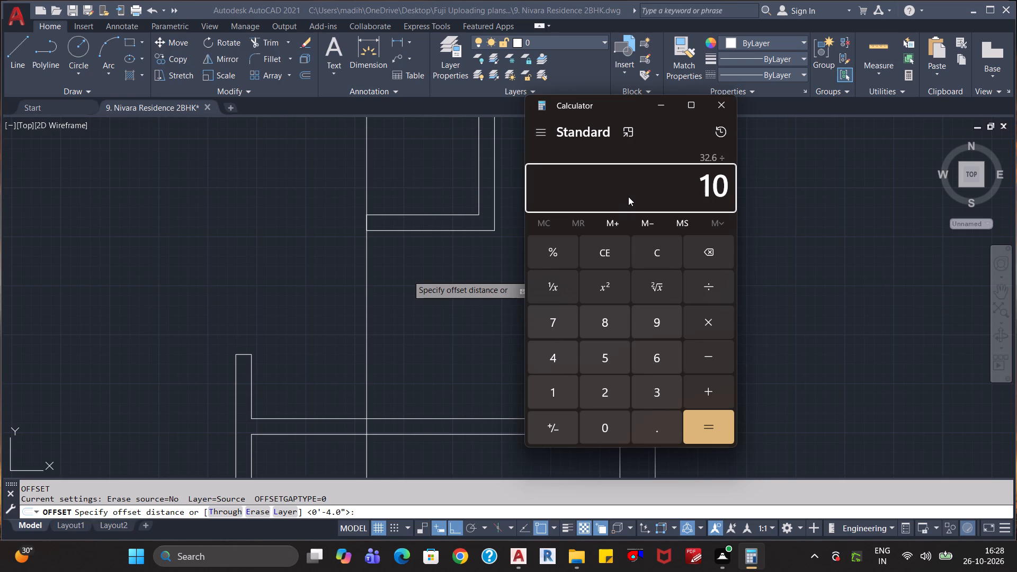
{"action": "key", "text": "Return"}
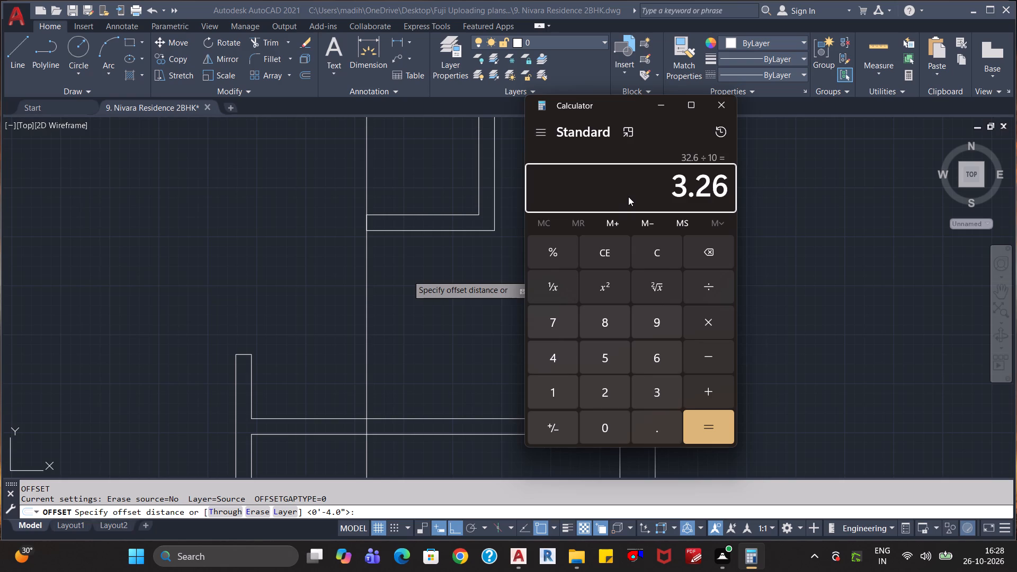
{"action": "left_click", "coordinate": [720, 112]}
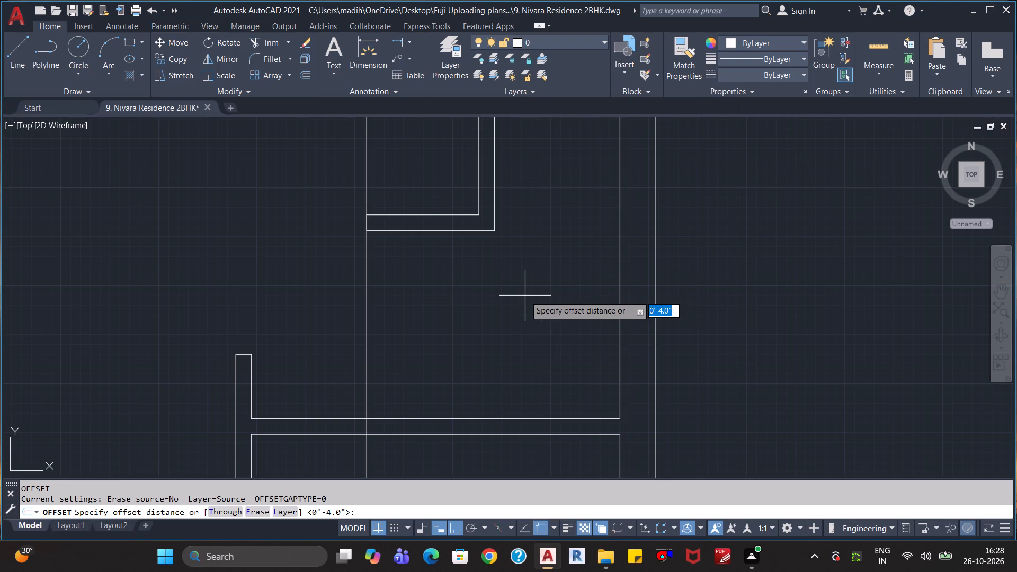
{"action": "key", "text": "Escape"}
{"action": "key", "text": "Escape"}
{"action": "key", "text": "Escape"}
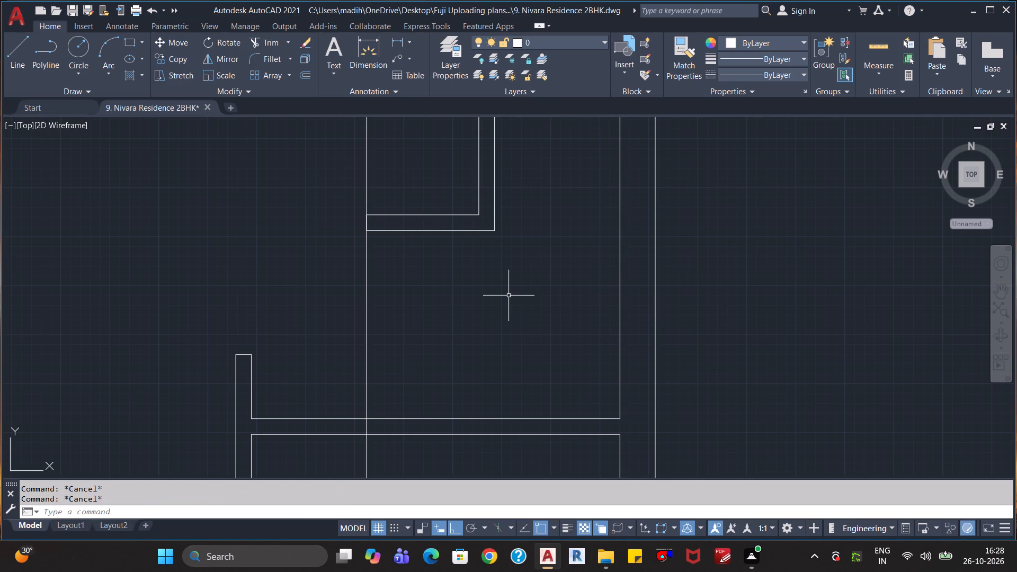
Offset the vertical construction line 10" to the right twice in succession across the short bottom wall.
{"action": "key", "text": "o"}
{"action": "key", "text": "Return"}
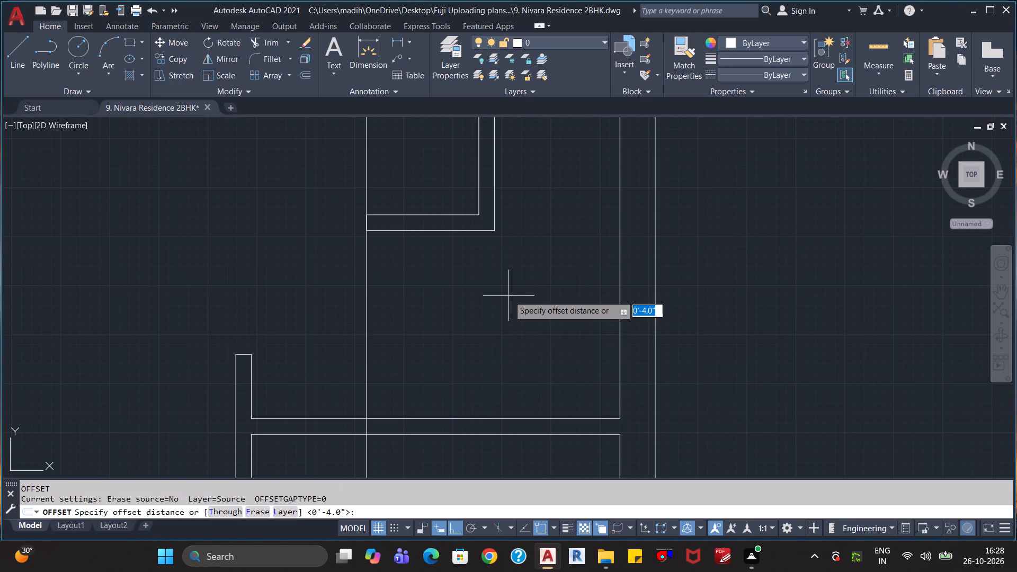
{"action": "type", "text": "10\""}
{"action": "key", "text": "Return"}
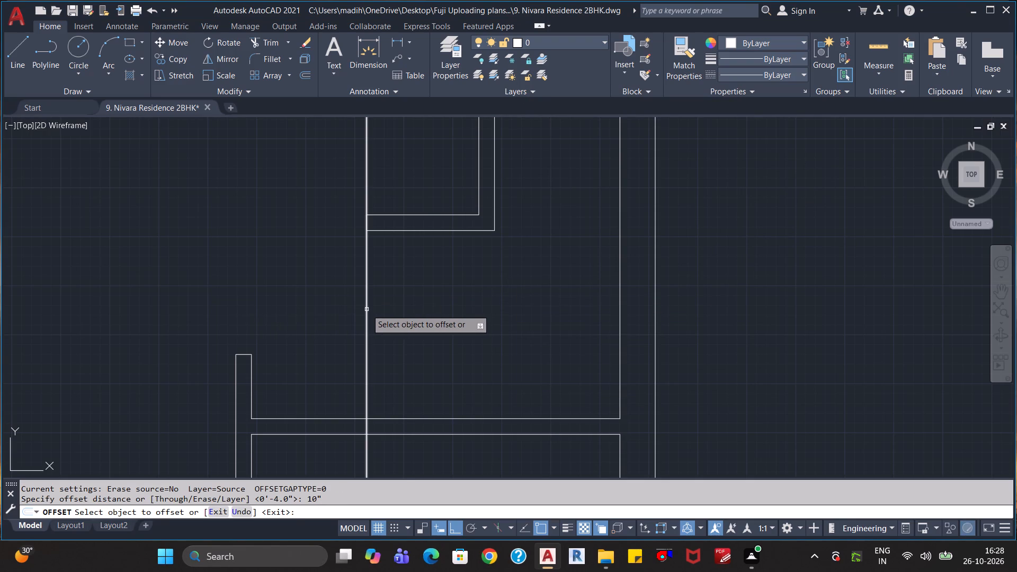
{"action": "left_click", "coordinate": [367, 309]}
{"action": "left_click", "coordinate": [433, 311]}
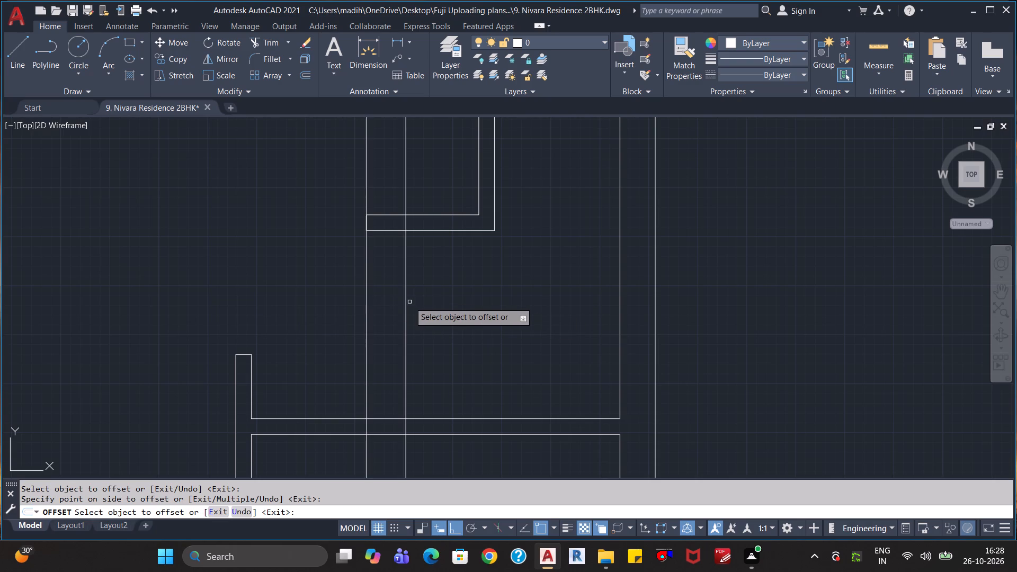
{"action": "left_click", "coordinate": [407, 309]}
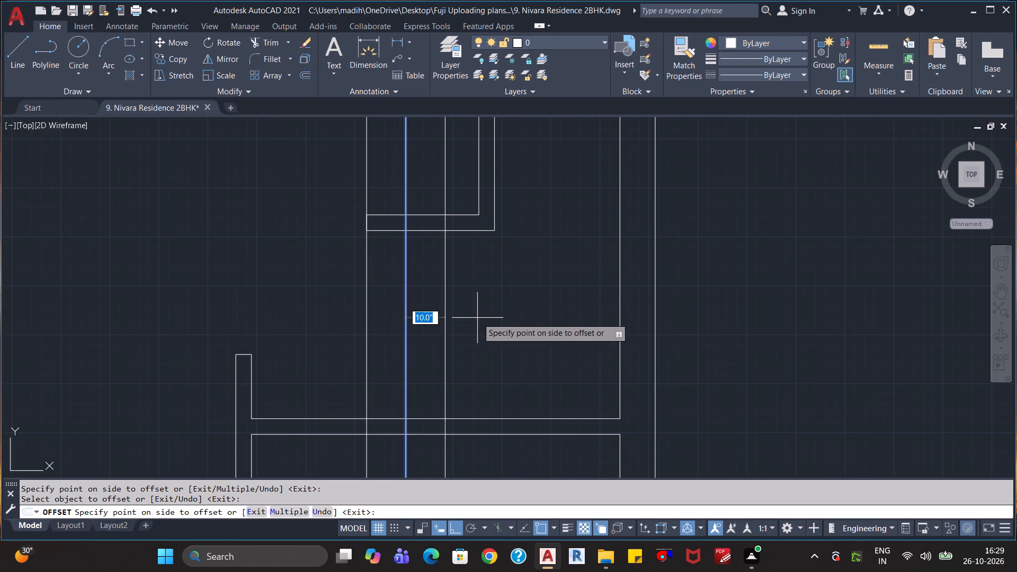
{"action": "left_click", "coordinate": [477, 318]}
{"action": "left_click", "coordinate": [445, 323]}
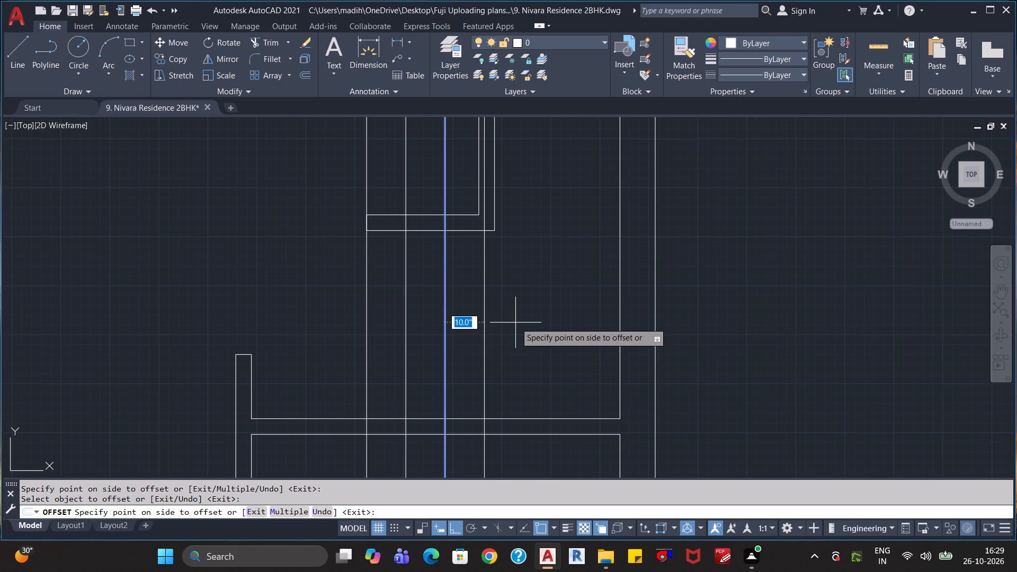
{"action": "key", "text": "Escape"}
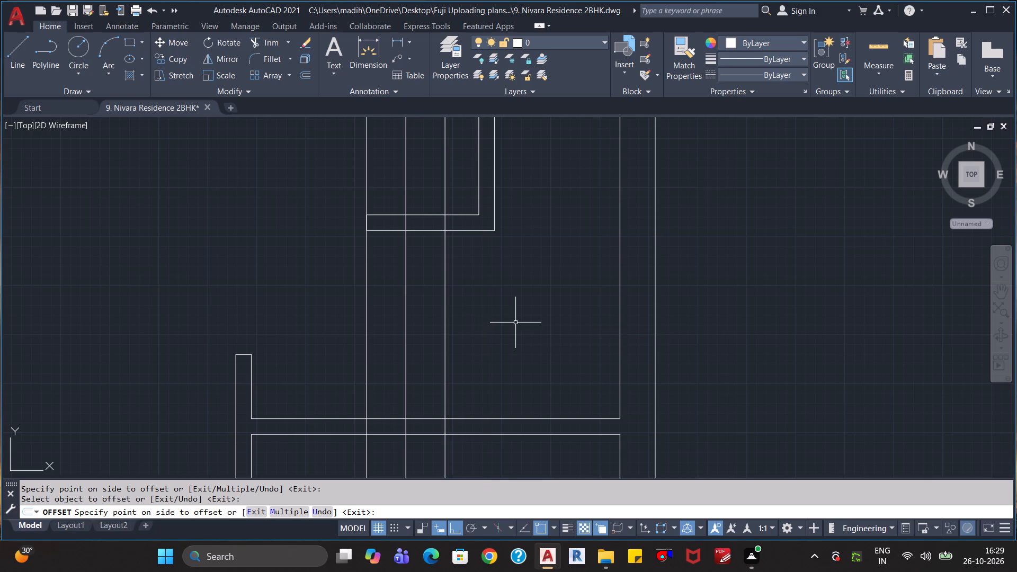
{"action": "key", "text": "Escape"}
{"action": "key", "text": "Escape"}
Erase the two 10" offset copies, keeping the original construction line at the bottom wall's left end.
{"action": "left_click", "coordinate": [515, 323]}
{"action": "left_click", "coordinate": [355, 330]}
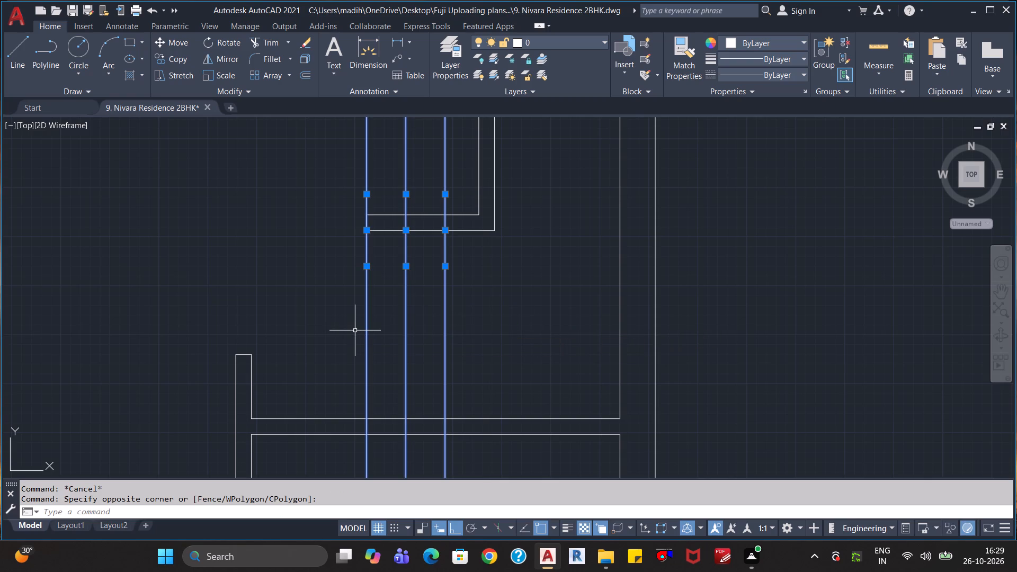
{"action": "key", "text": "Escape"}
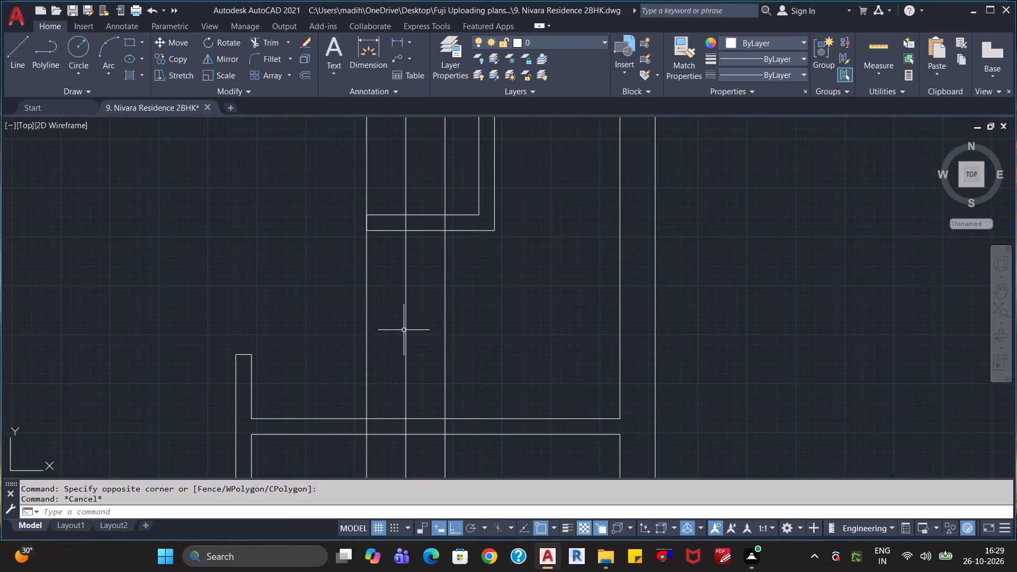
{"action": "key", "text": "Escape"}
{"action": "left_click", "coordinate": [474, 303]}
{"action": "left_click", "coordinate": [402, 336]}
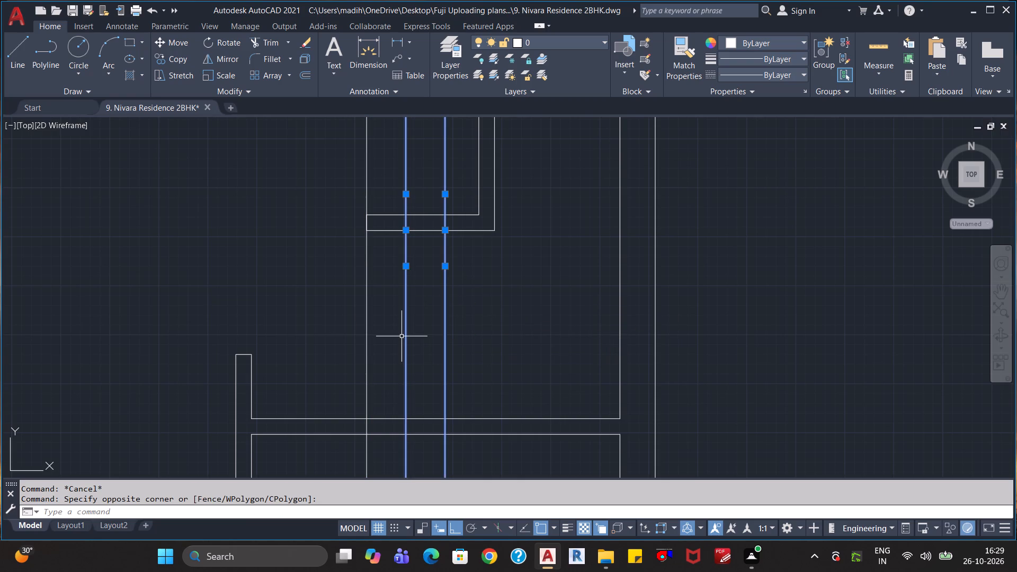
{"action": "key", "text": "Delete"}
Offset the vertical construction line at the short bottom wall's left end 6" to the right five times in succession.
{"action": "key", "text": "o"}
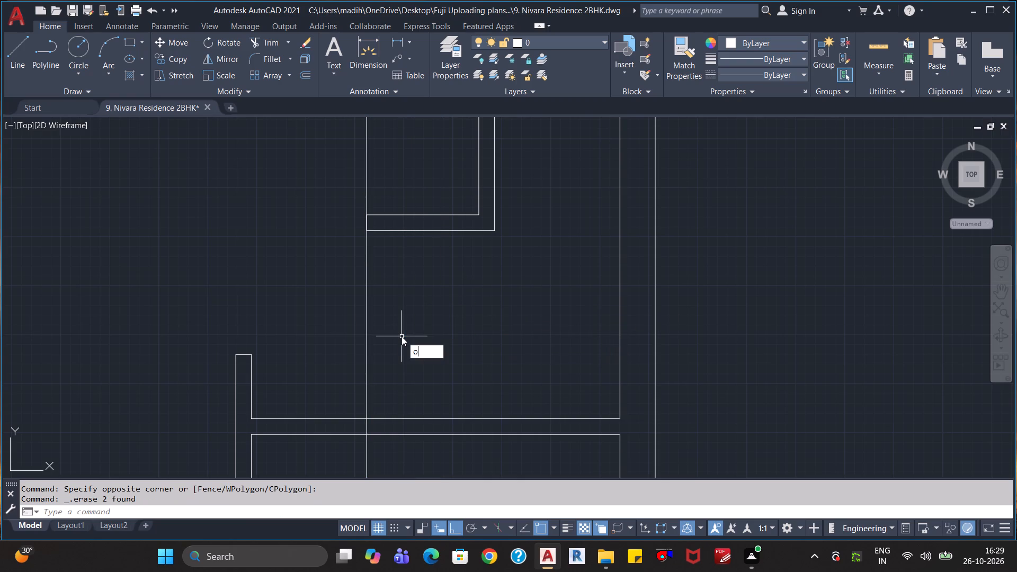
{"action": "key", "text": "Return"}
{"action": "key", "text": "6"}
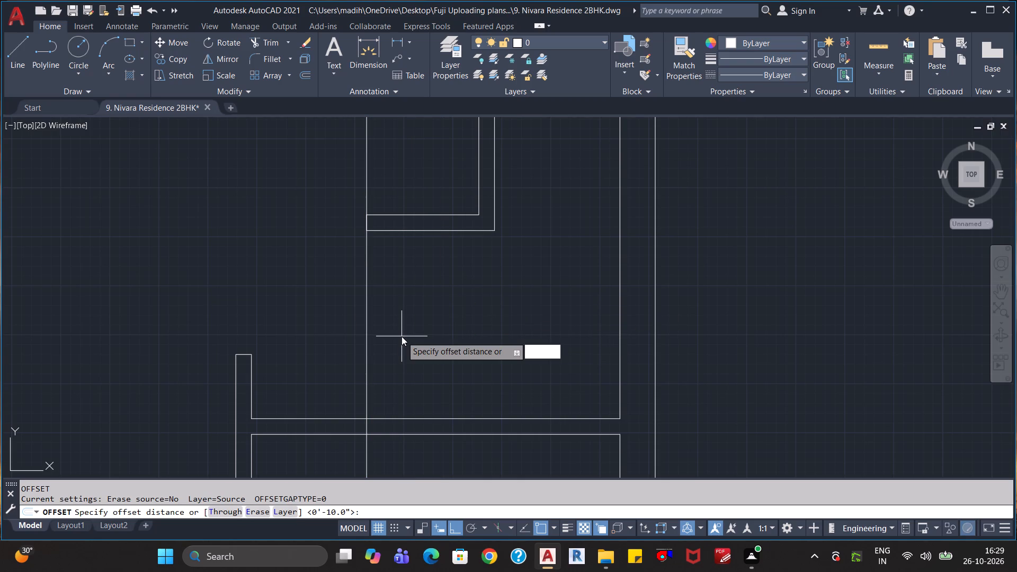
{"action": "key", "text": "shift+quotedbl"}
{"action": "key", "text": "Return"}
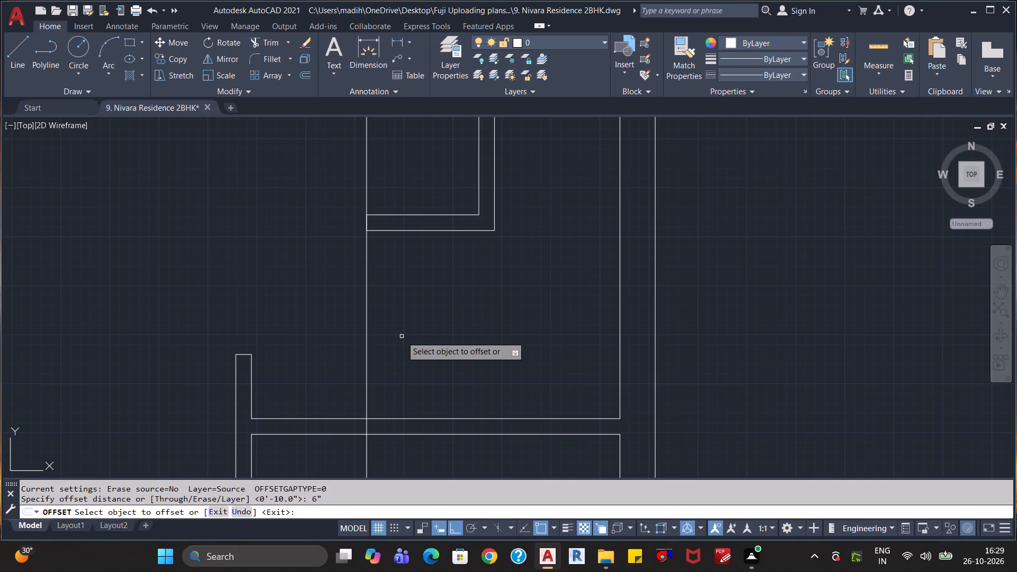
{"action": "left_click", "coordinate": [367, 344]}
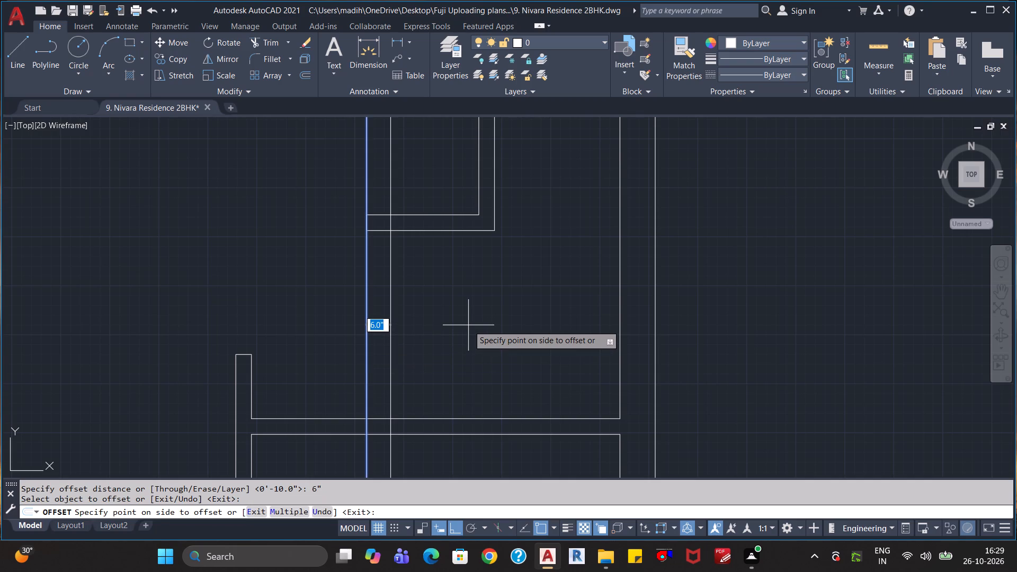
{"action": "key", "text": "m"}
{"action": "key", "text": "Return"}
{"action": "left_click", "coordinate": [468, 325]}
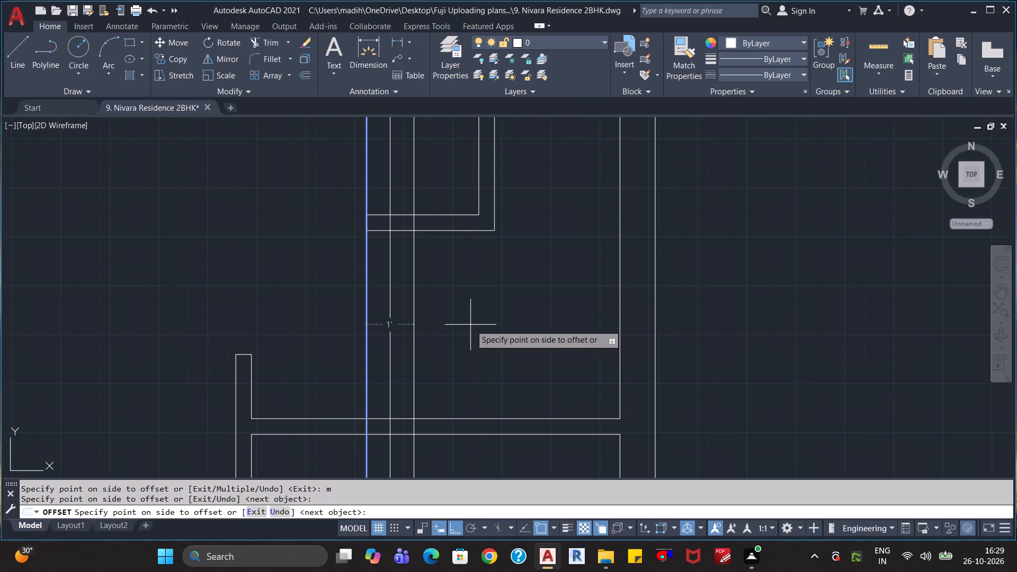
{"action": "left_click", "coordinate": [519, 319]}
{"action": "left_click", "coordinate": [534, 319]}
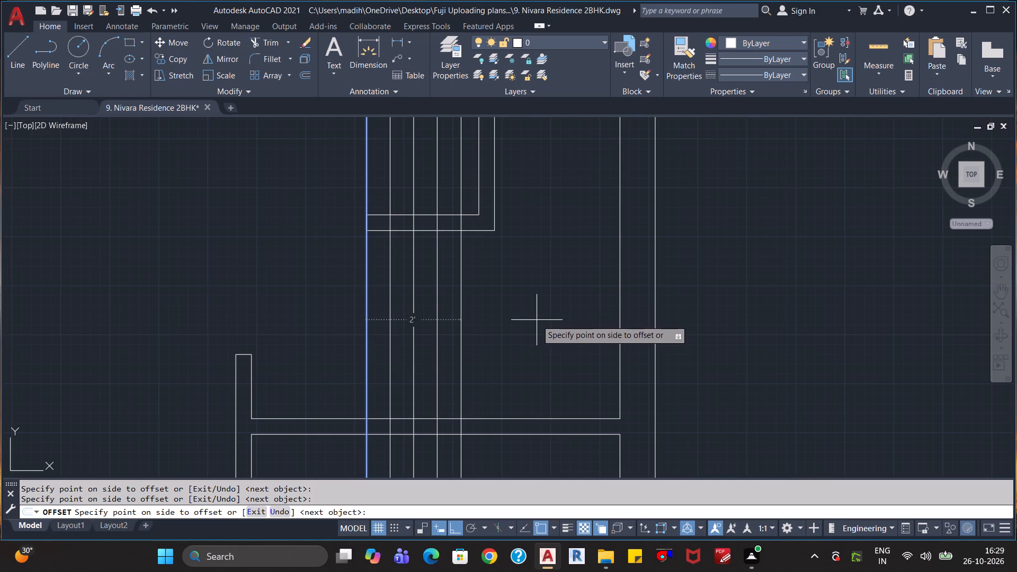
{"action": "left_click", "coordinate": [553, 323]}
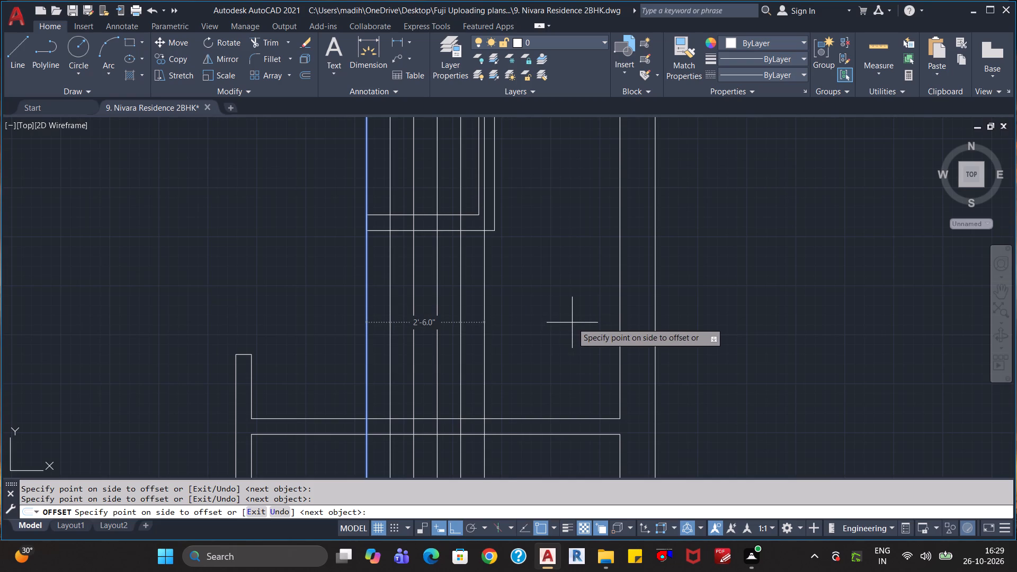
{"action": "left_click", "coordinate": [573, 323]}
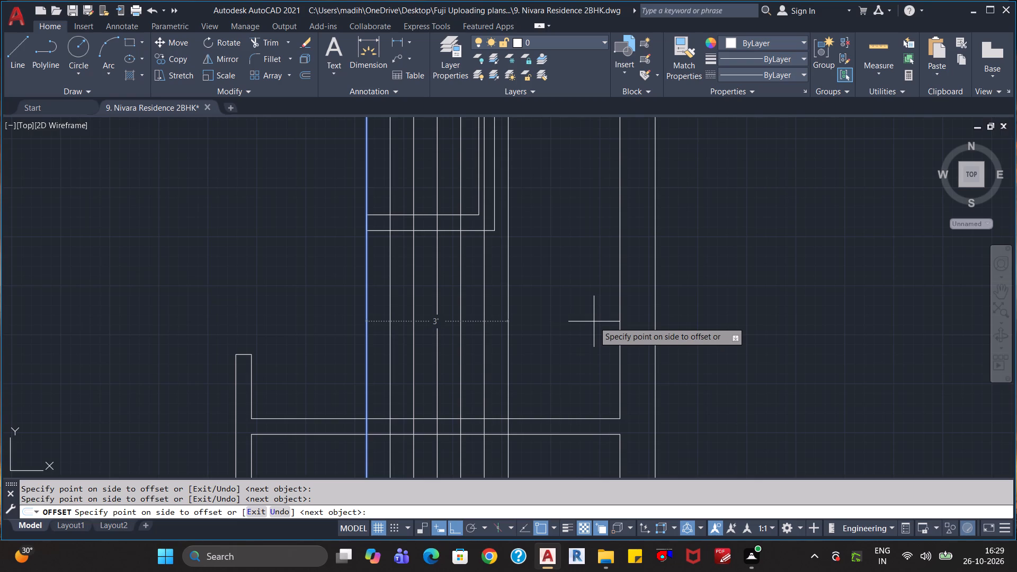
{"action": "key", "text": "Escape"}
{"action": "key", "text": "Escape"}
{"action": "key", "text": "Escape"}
Erase the vertical construction line at the short bottom wall's left end together with its five offset copies.
{"action": "left_click", "coordinate": [541, 309]}
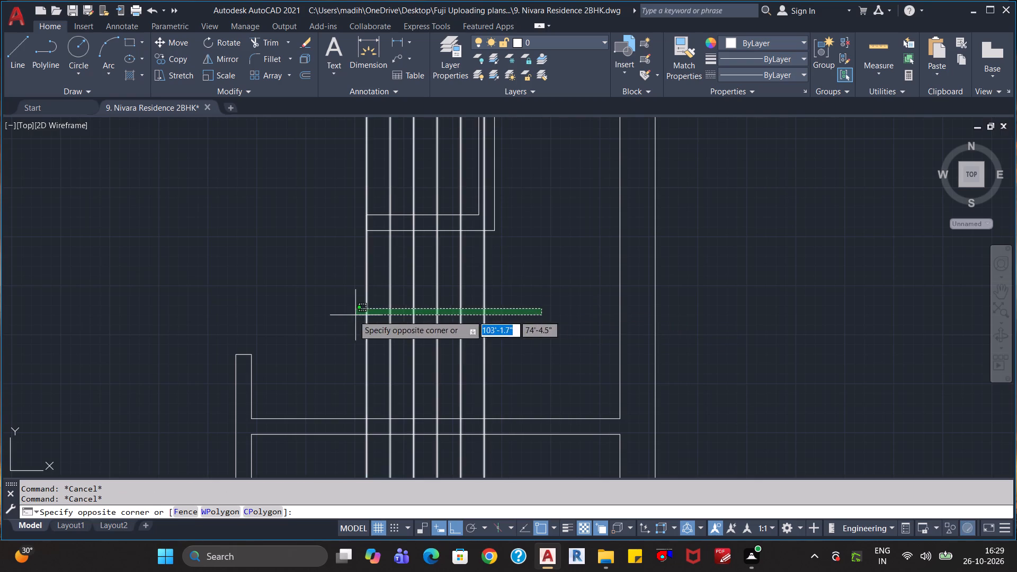
{"action": "left_click", "coordinate": [324, 315]}
{"action": "key", "text": "Delete"}
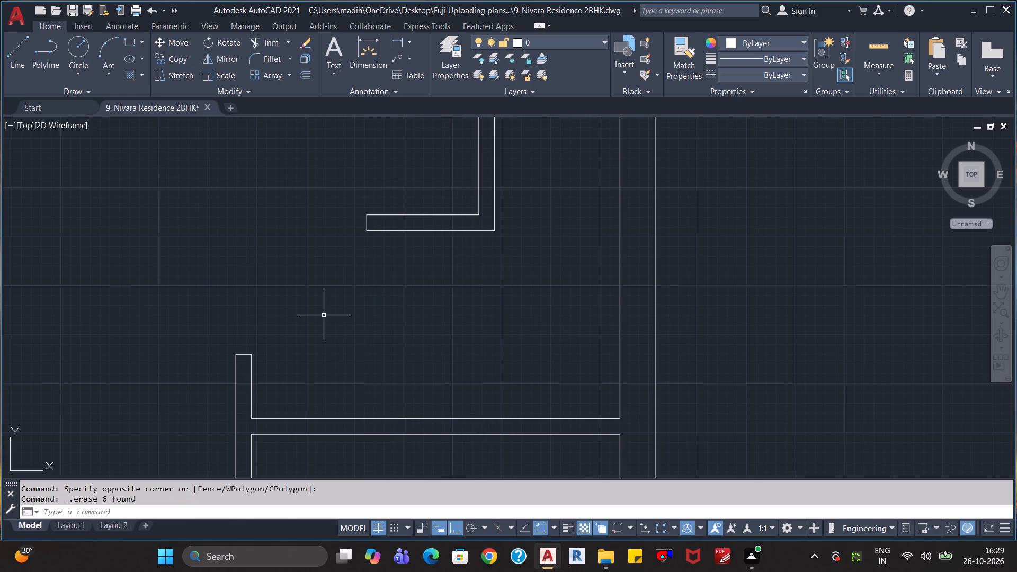
Draw a vertical construction line through the outer corner at the right end of the compartment's short bottom wall.
{"action": "type", "text": "xl"}
{"action": "key", "text": "Return"}
{"action": "key", "text": "v"}
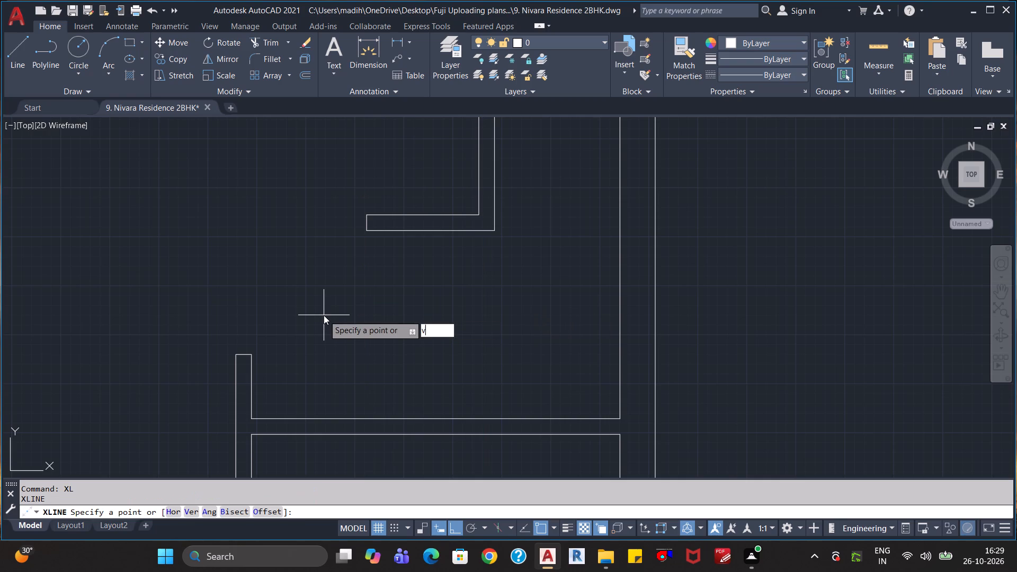
{"action": "key", "text": "Return"}
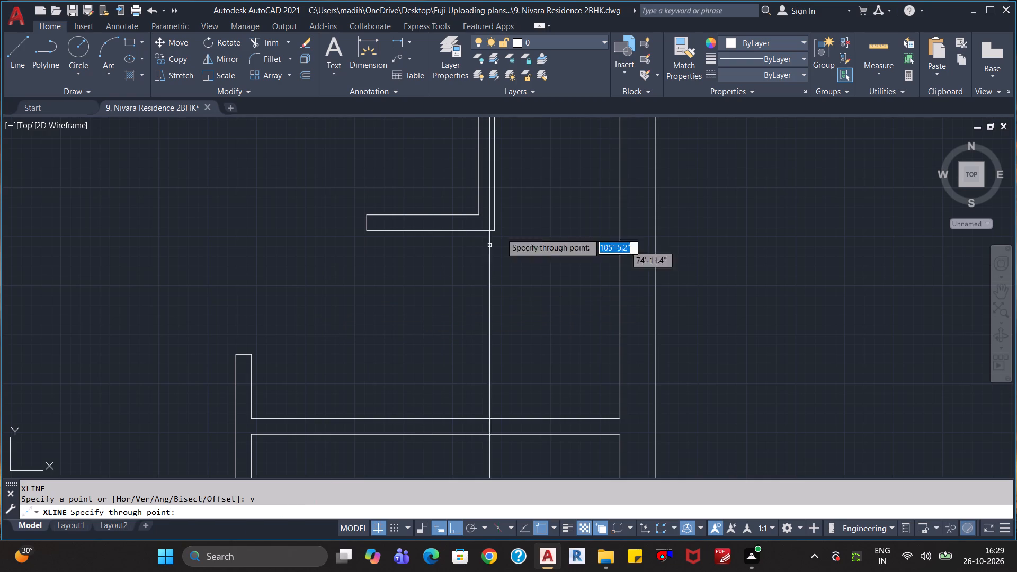
{"action": "left_click", "coordinate": [495, 231]}
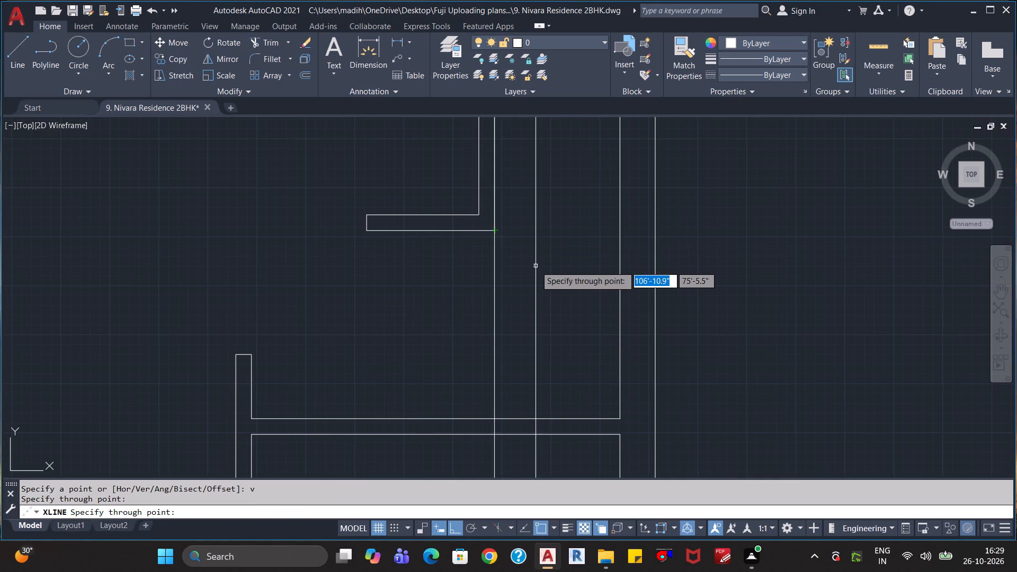
{"action": "key", "text": "Escape"}
{"action": "key", "text": "Escape"}
{"action": "key", "text": "Escape"}
Offset the vertical construction line at the wall's outer corner 6" to the left six times in succession.
{"action": "scroll", "coordinate": [536, 276], "scroll_direction": "down", "scroll_amount": 1}
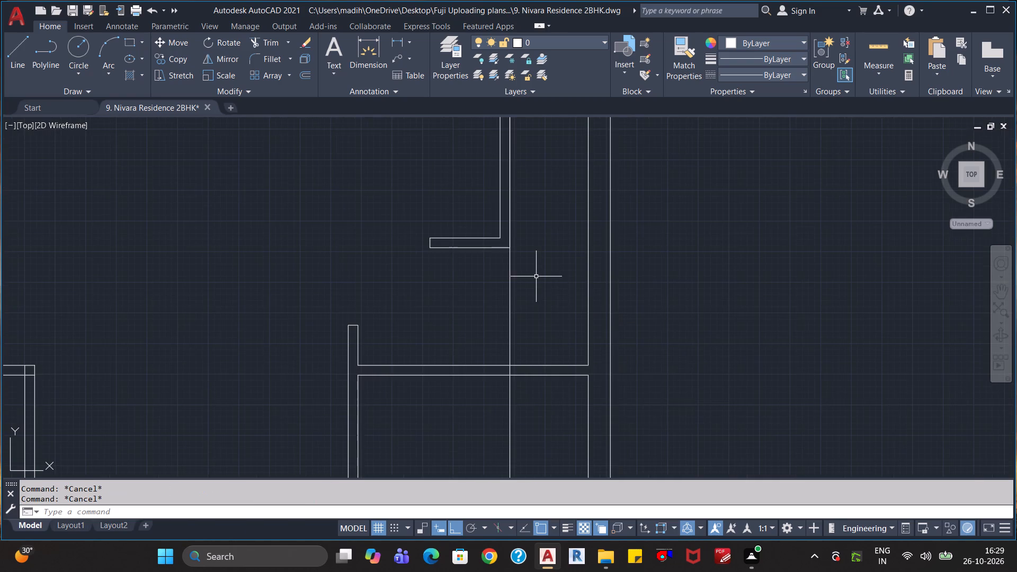
{"action": "scroll", "coordinate": [549, 289], "scroll_direction": "down", "scroll_amount": 2}
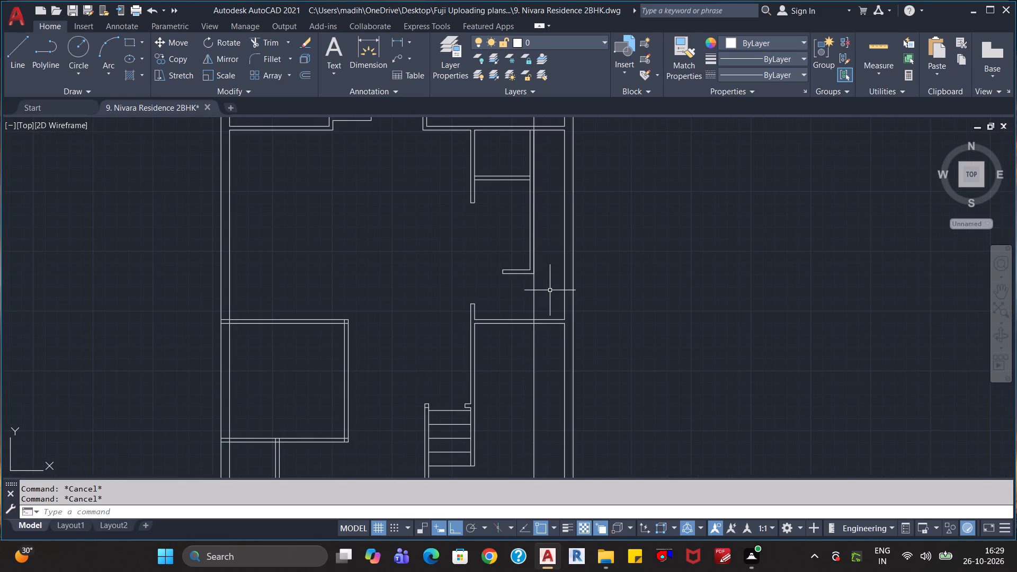
{"action": "scroll", "coordinate": [550, 290], "scroll_direction": "down", "scroll_amount": 1}
{"action": "scroll", "coordinate": [550, 290], "scroll_direction": "up", "scroll_amount": 4}
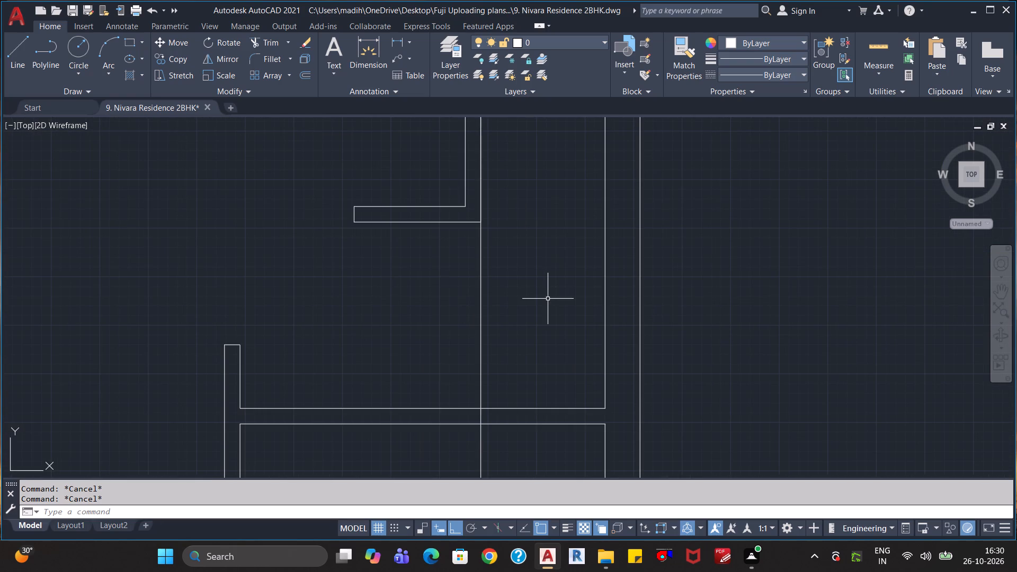
{"action": "key", "text": "o"}
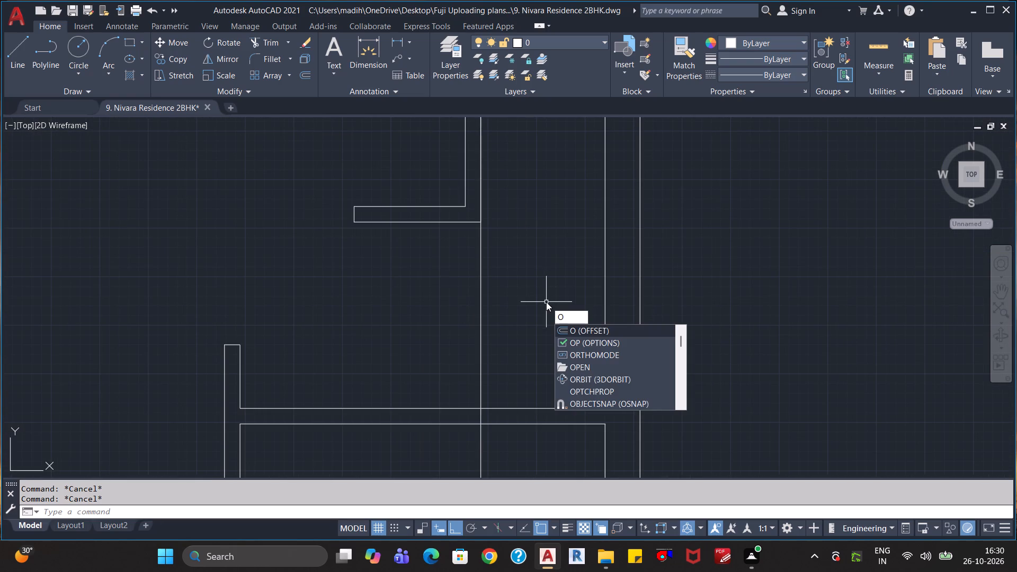
{"action": "key", "text": "Return"}
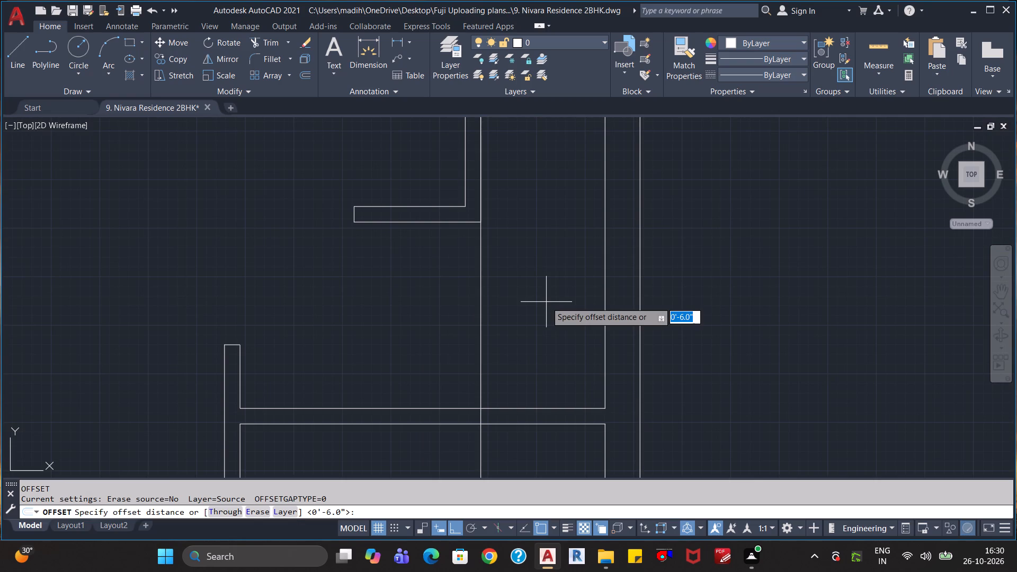
{"action": "key", "text": "Return"}
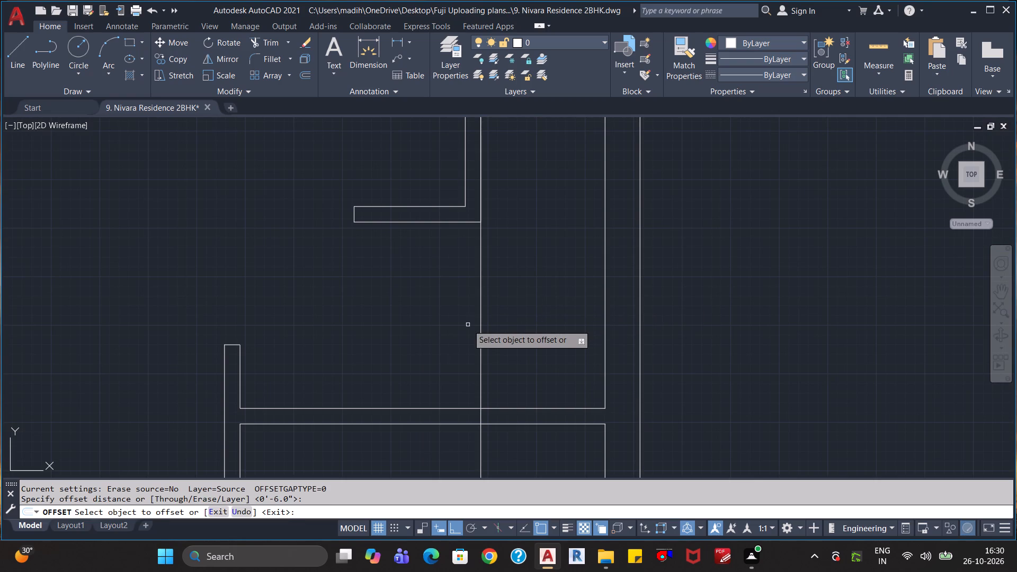
{"action": "left_click", "coordinate": [479, 321]}
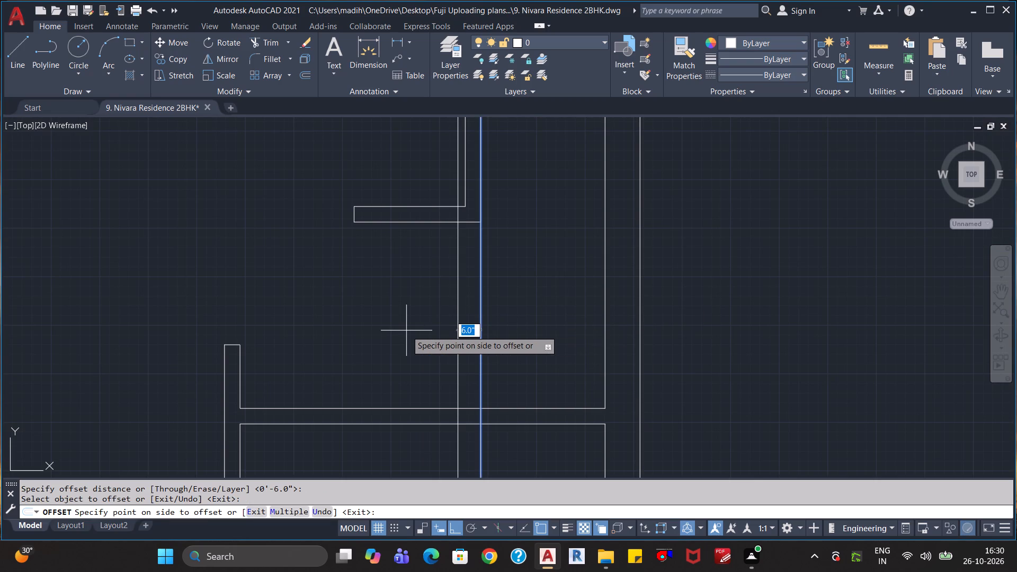
{"action": "key", "text": "m"}
{"action": "key", "text": "Return"}
{"action": "left_click", "coordinate": [406, 330]}
{"action": "left_click", "coordinate": [395, 330]}
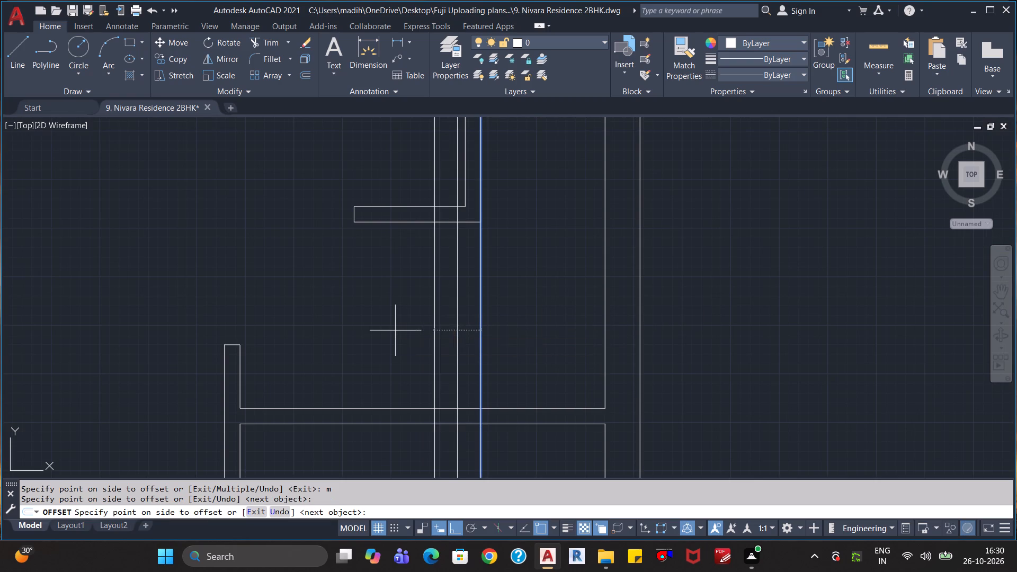
{"action": "left_click", "coordinate": [376, 330]}
{"action": "left_click", "coordinate": [349, 330]}
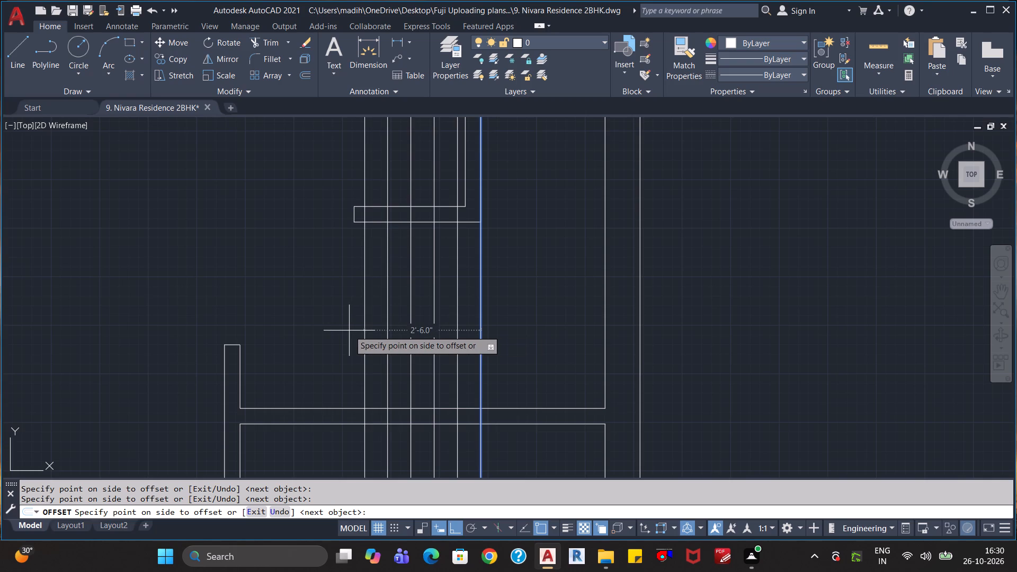
{"action": "left_click", "coordinate": [349, 330]}
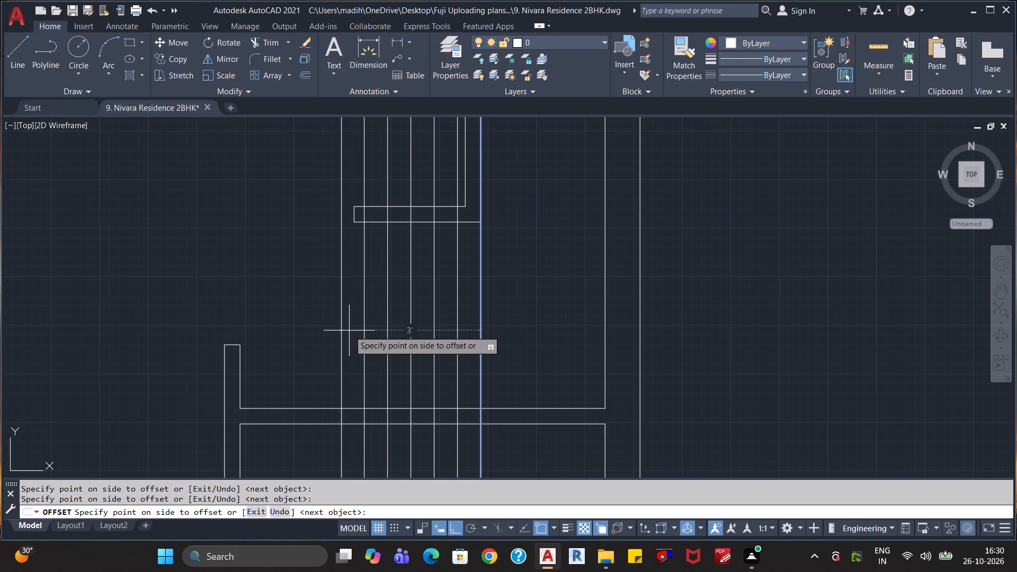
{"action": "left_click", "coordinate": [353, 329]}
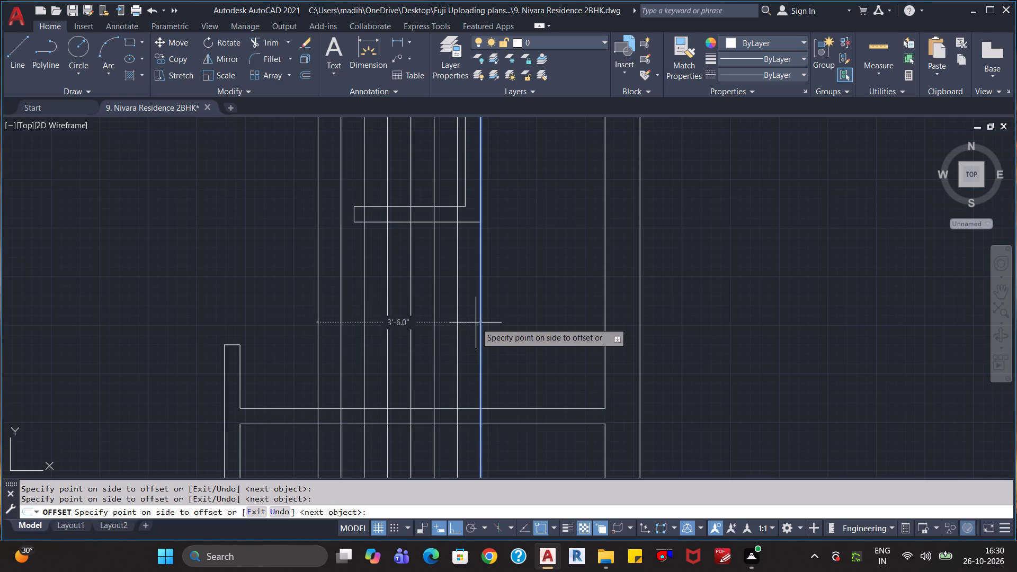
{"action": "key", "text": "Escape"}
{"action": "key", "text": "Escape"}
{"action": "key", "text": "Escape"}
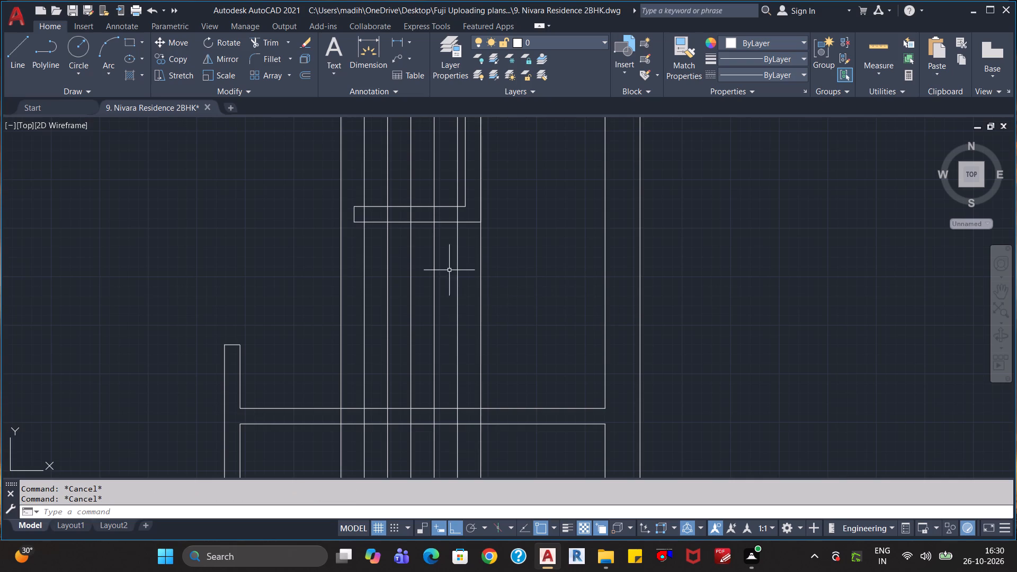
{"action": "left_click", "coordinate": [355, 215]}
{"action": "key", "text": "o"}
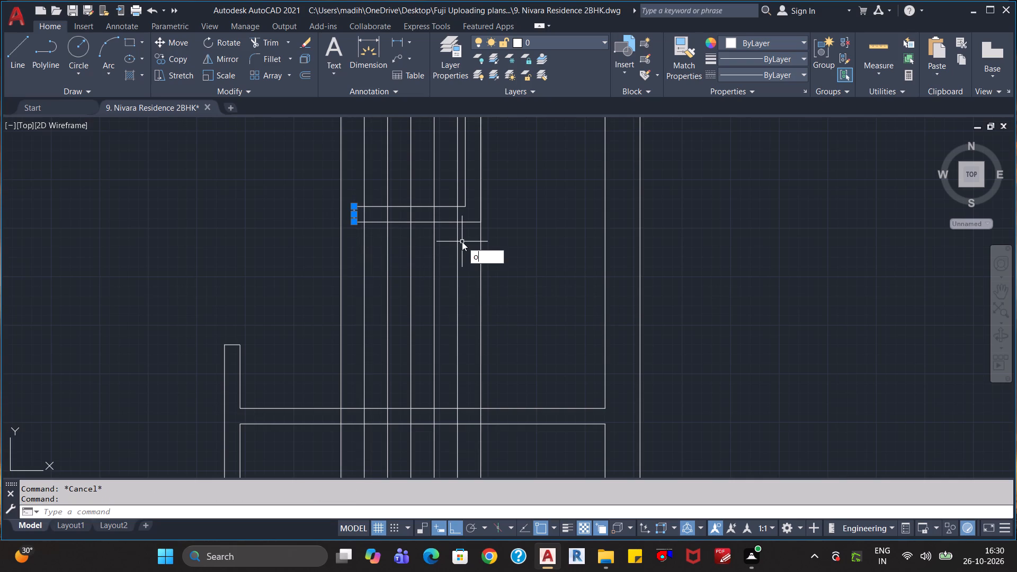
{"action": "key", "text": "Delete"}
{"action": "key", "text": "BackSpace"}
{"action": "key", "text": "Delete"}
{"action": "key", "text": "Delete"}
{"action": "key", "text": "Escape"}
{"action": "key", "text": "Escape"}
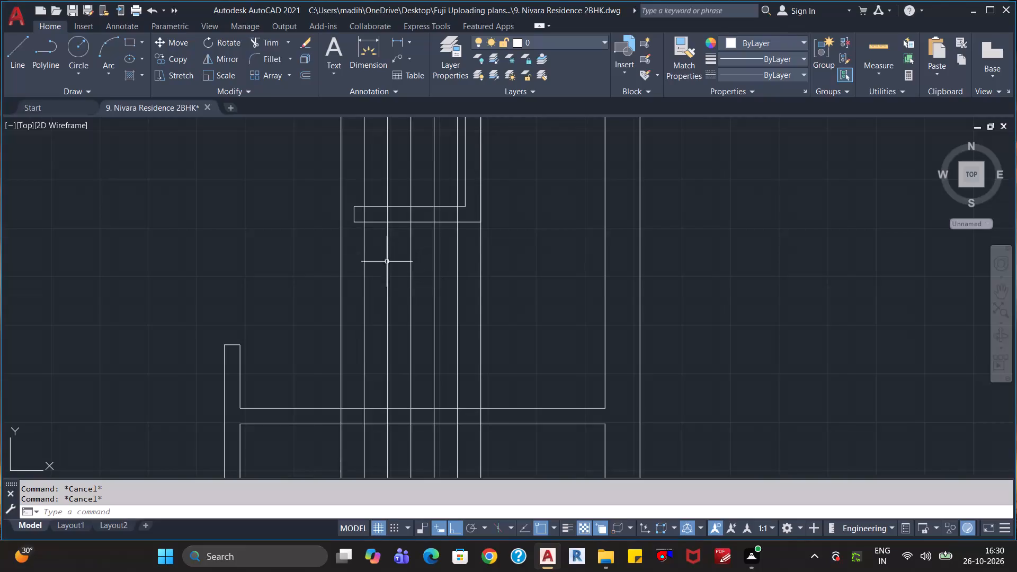
Erase the short vertical line that closes the left end of the compartment's short bottom wall.
{"action": "left_click", "coordinate": [352, 215]}
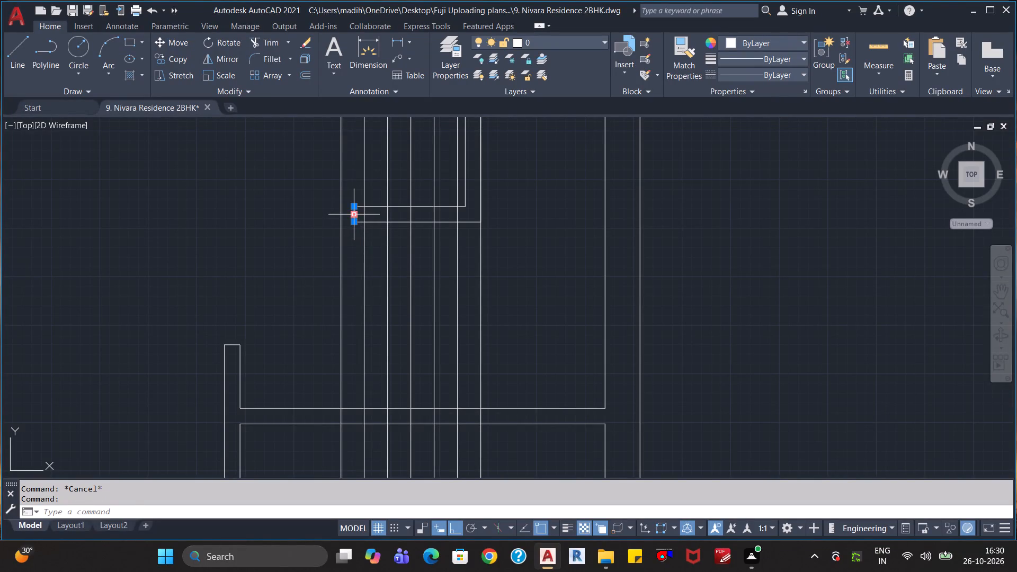
{"action": "key", "text": "Delete"}
Extend both horizontal lines of the short bottom wall to the leftmost vertical construction line.
{"action": "type", "text": "ex"}
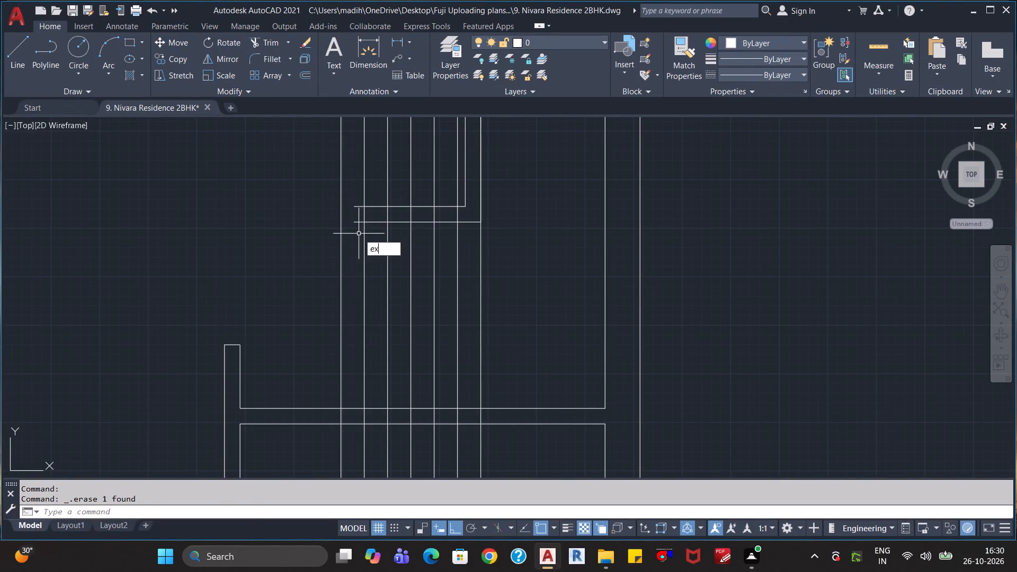
{"action": "key", "text": "Return"}
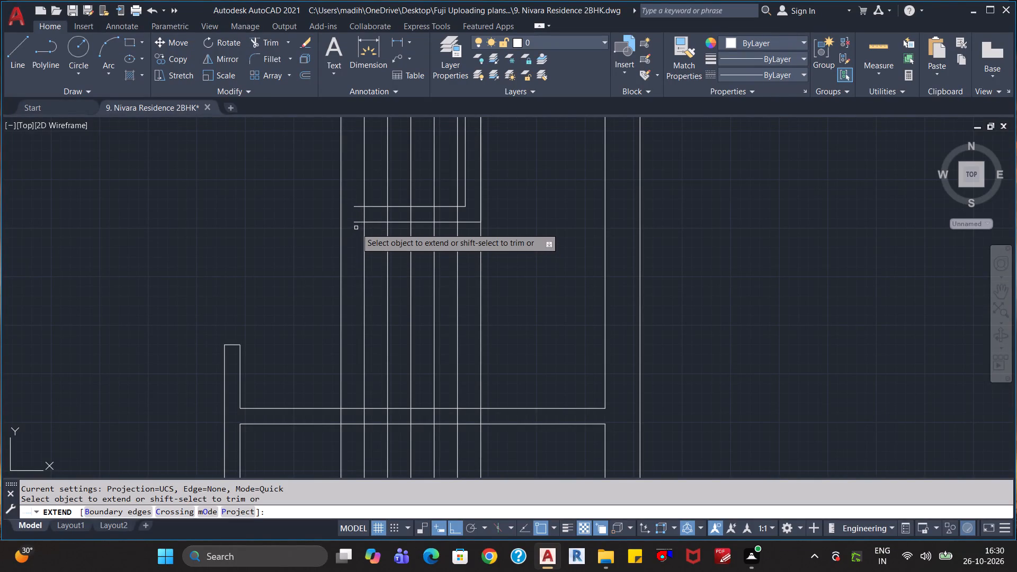
{"action": "left_click", "coordinate": [356, 223]}
{"action": "left_click", "coordinate": [355, 206]}
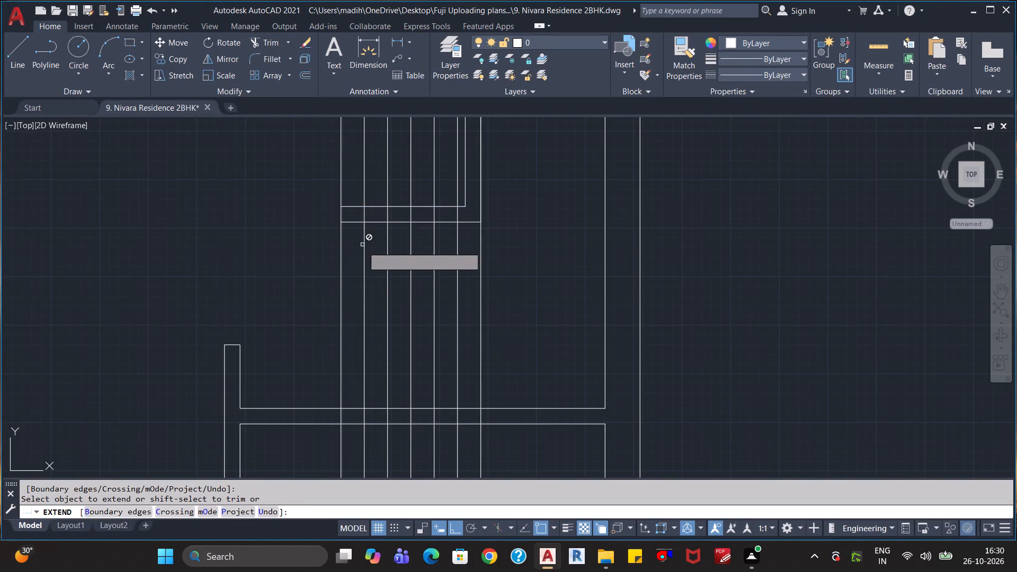
{"action": "key", "text": "Escape"}
{"action": "key", "text": "Escape"}
{"action": "key", "text": "Escape"}
Trim the stair's vertical lines above the compartment's short bottom wall and between that wall's two horizontal lines.
{"action": "key", "text": "r"}
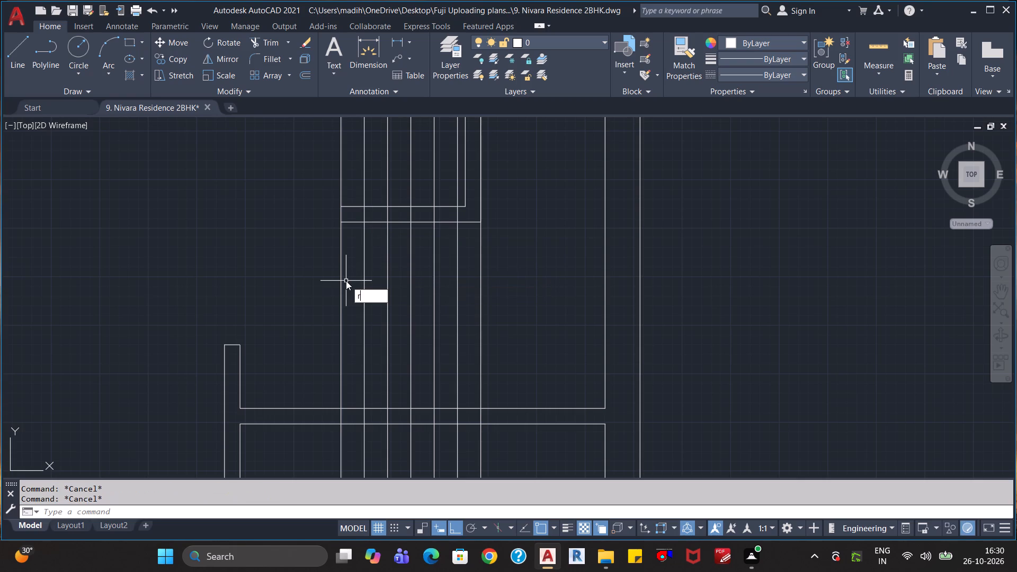
{"action": "key", "text": "BackSpace"}
{"action": "key", "text": "BackSpace"}
{"action": "type", "text": "tr"}
{"action": "key", "text": "Return"}
{"action": "left_click", "coordinate": [328, 191]}
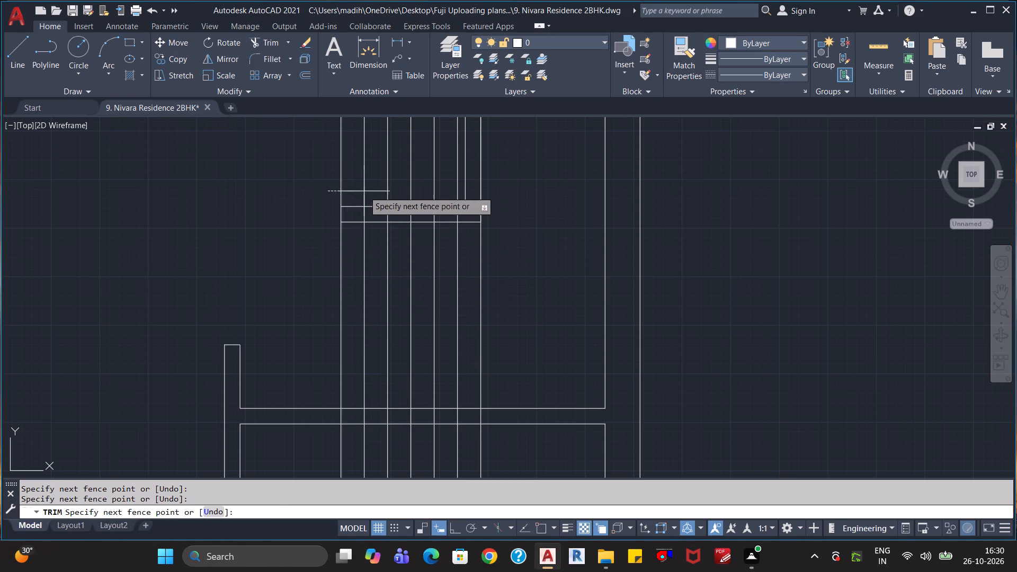
{"action": "left_click", "coordinate": [460, 192]}
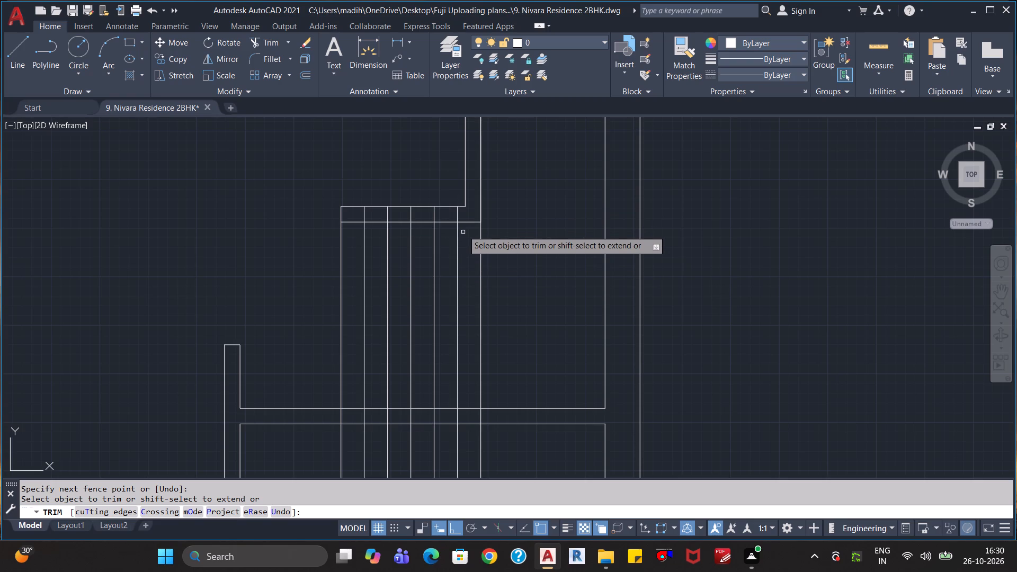
{"action": "left_click", "coordinate": [466, 217]}
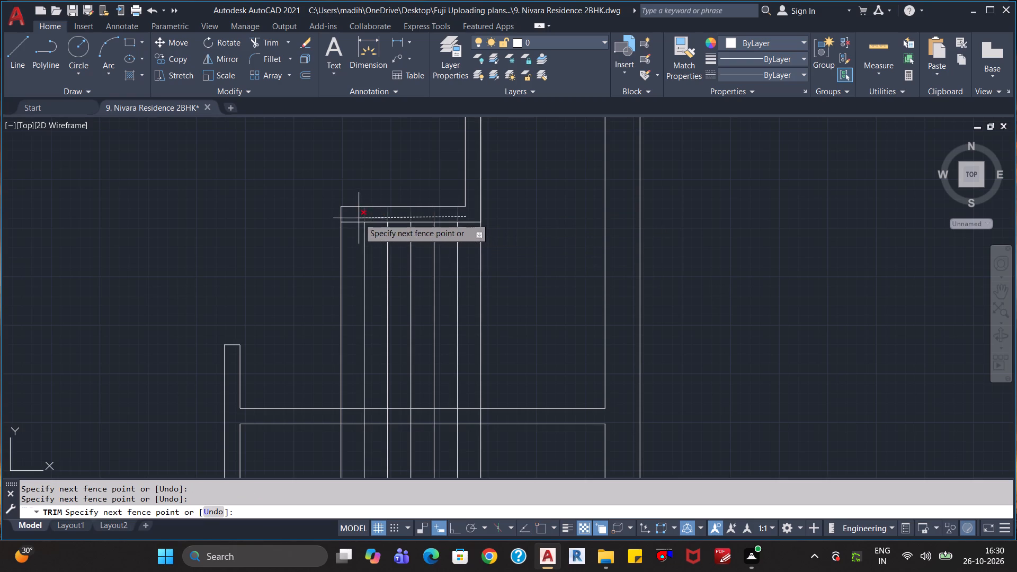
{"action": "left_click", "coordinate": [359, 218]}
Trim the vertical lines inside the thickness of the horizontal wall below, and the overlapping ray at the short wall's outer corner.
{"action": "left_click", "coordinate": [468, 416]}
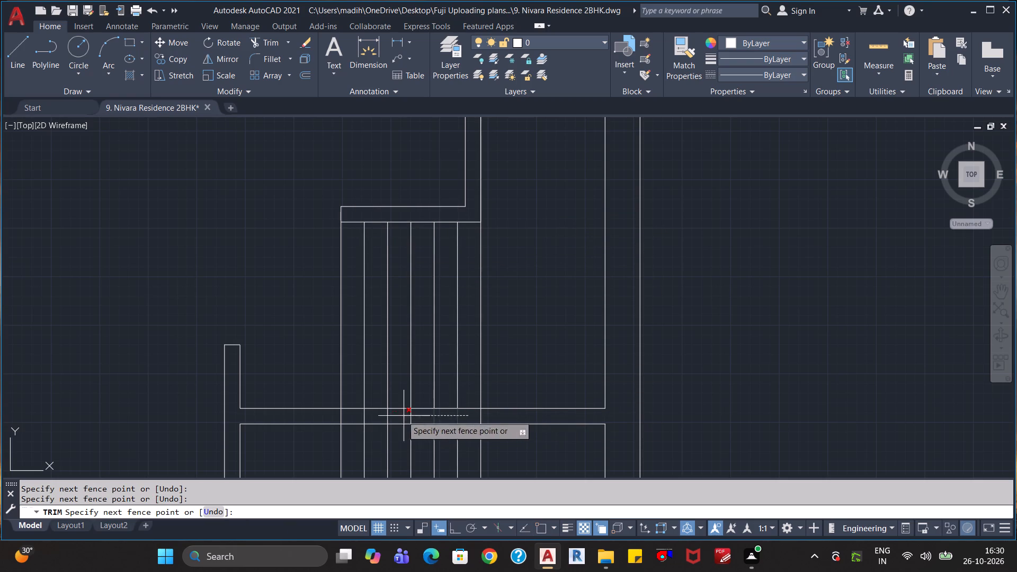
{"action": "left_click", "coordinate": [338, 415]}
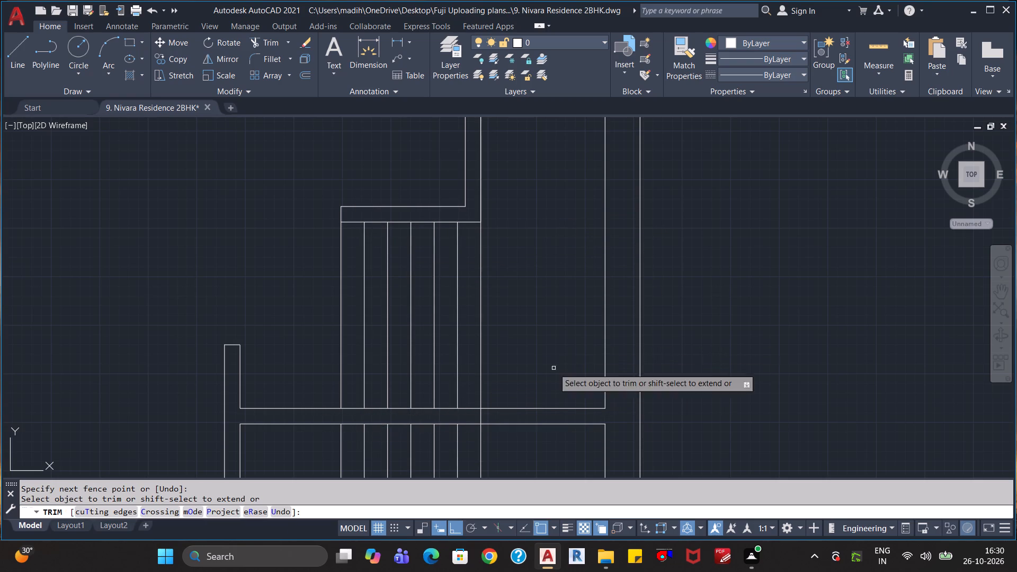
{"action": "left_click", "coordinate": [482, 417]}
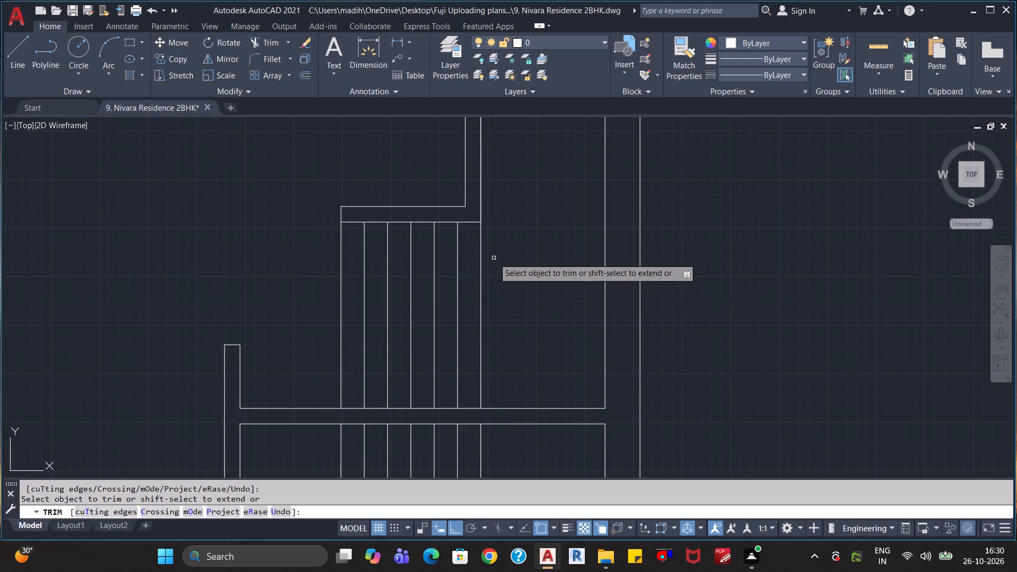
{"action": "left_click", "coordinate": [481, 213]}
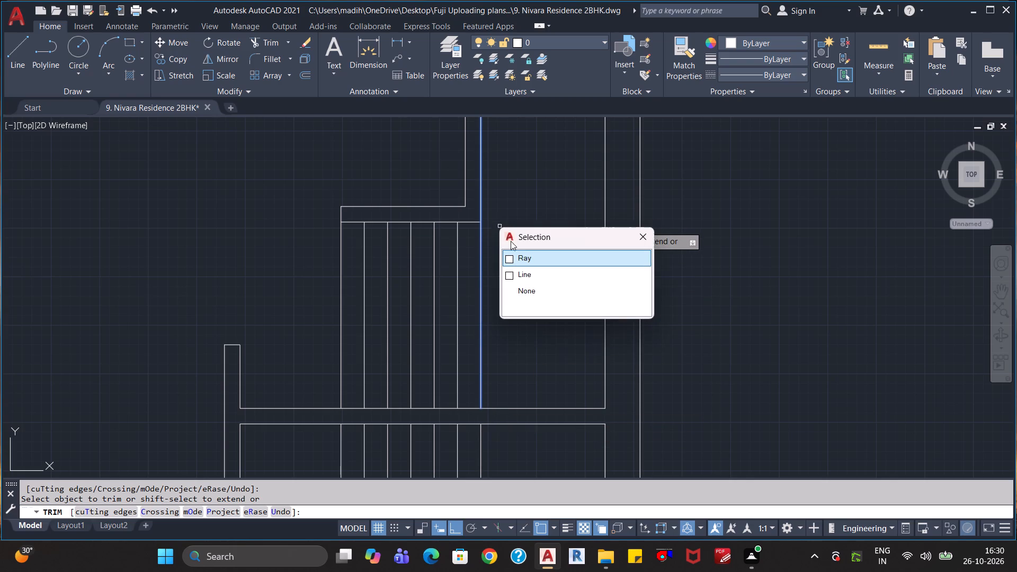
{"action": "left_click", "coordinate": [510, 258]}
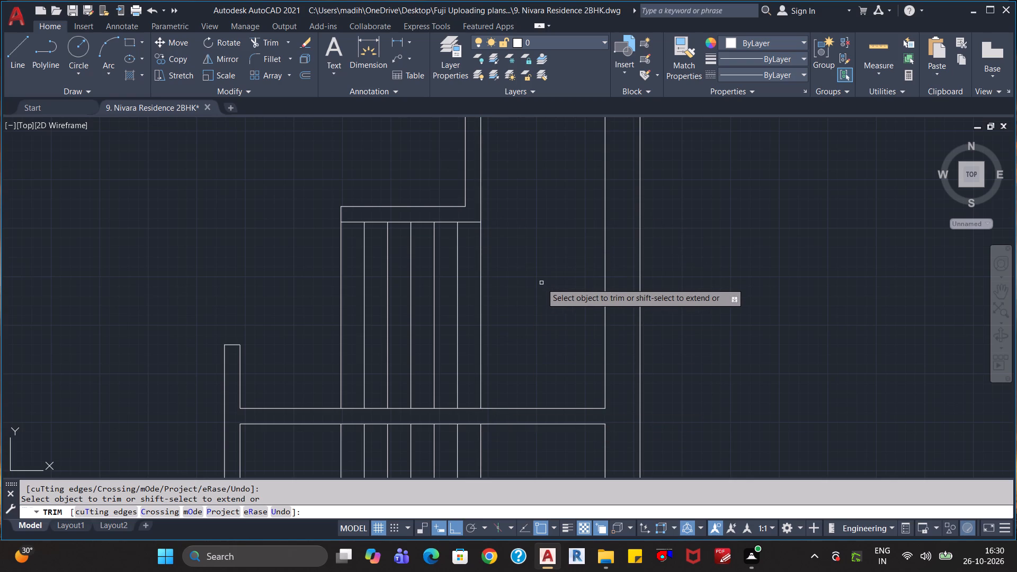
{"action": "scroll", "coordinate": [502, 253], "scroll_direction": "down", "scroll_amount": 1}
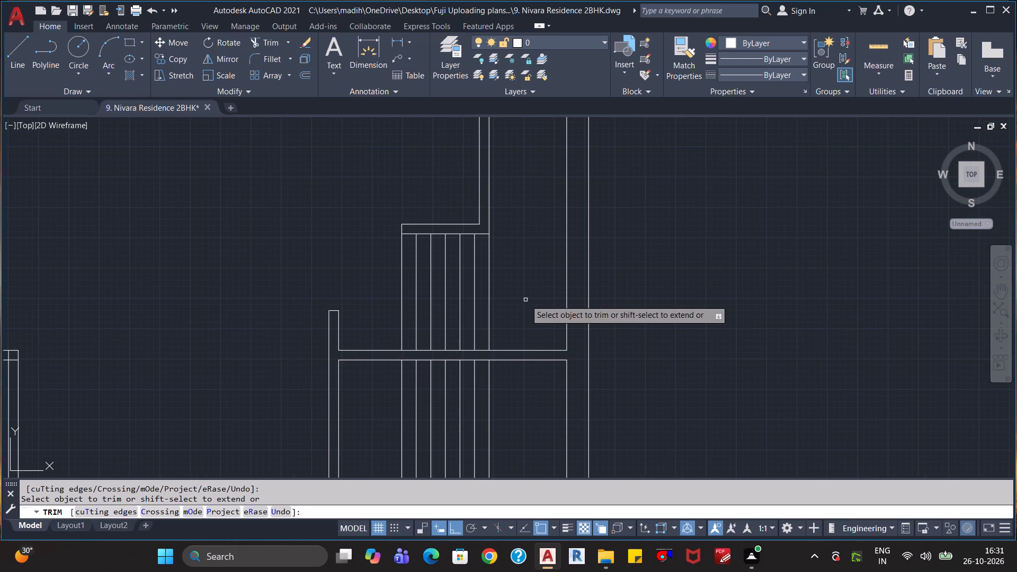
{"action": "key", "text": "Escape"}
{"action": "key", "text": "Escape"}
{"action": "key", "text": "Escape"}
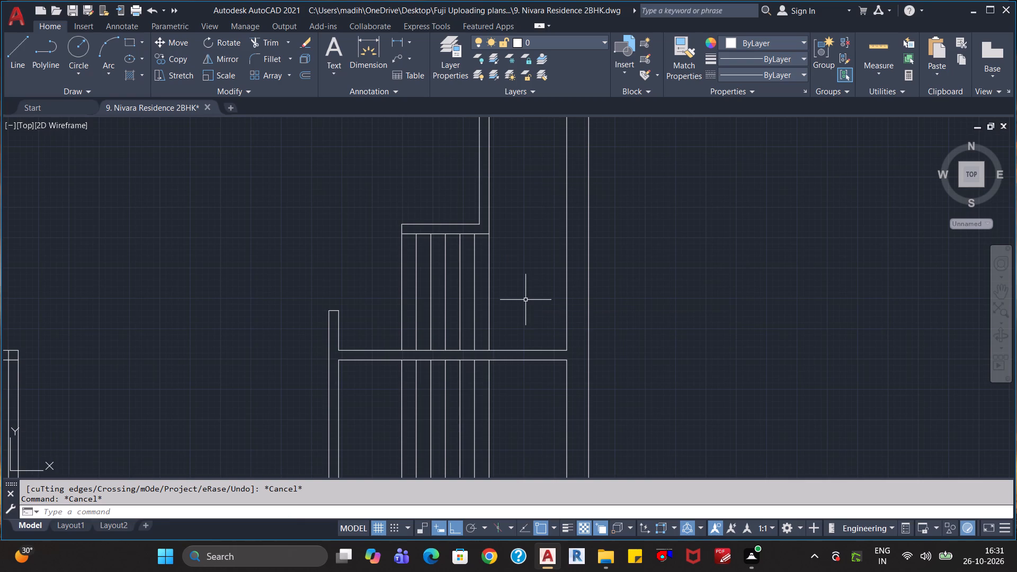
Erase the seven leftover vertical lines below the horizontal wall at the foot of the stair.
{"action": "left_click", "coordinate": [526, 390]}
{"action": "left_click", "coordinate": [378, 440]}
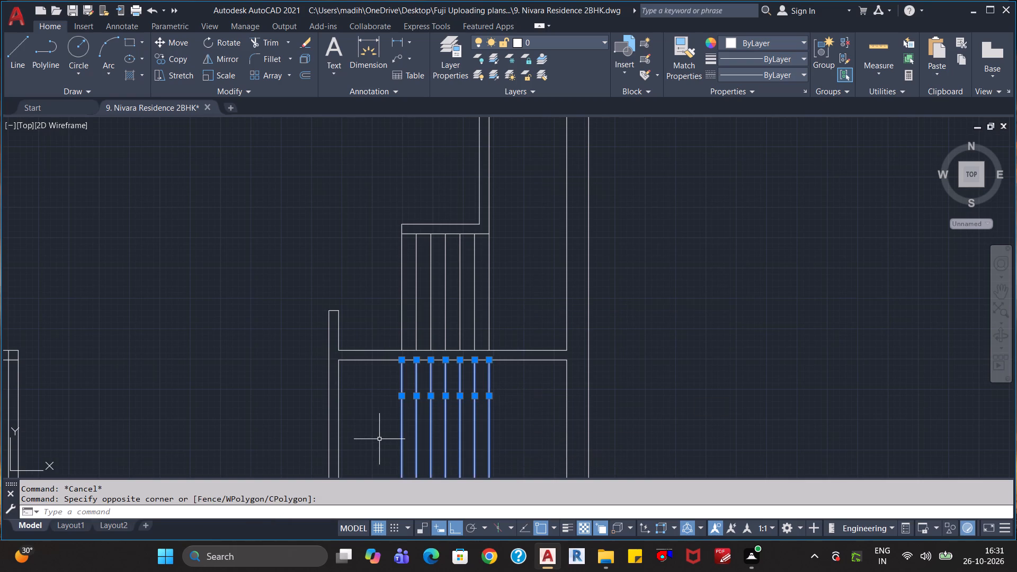
{"action": "key", "text": "Delete"}
Draw a diagonal line from the short bottom wall's inner corner to the passage's lower right inner corner.
{"action": "scroll", "coordinate": [459, 385], "scroll_direction": "up", "scroll_amount": 2}
{"action": "scroll", "coordinate": [460, 385], "scroll_direction": "down", "scroll_amount": 3}
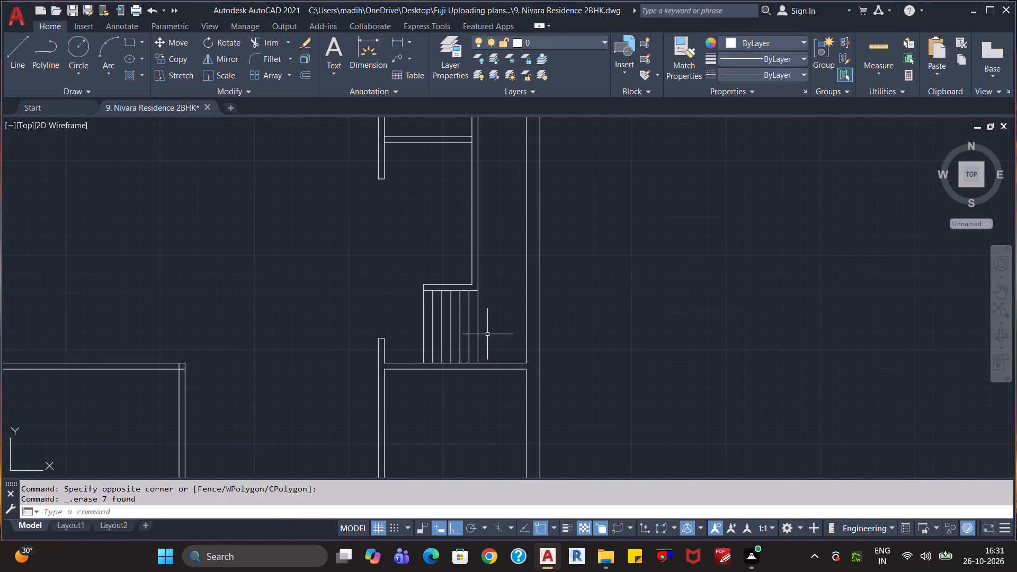
{"action": "scroll", "coordinate": [487, 334], "scroll_direction": "down", "scroll_amount": 1}
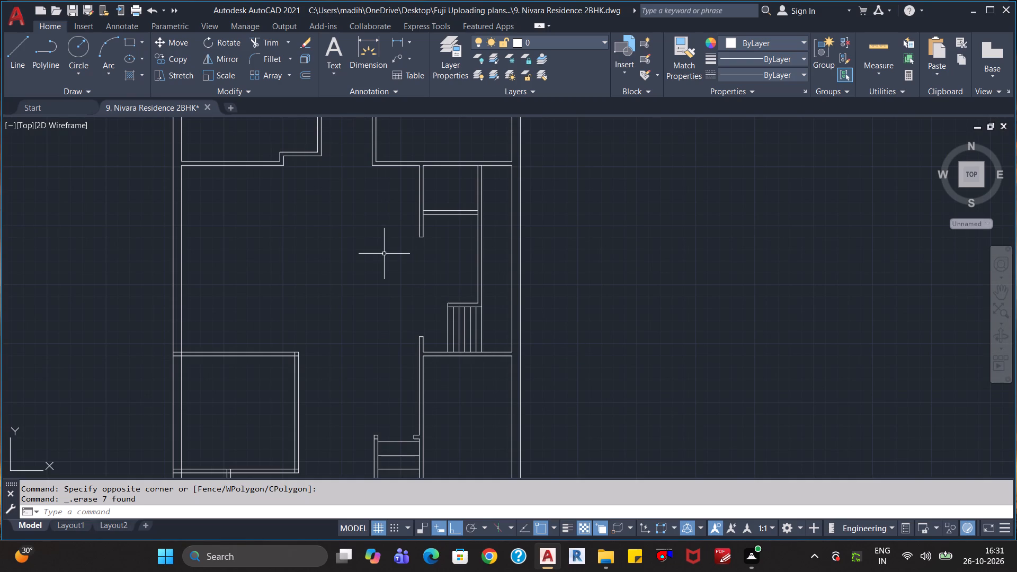
{"action": "left_click", "coordinate": [23, 50]}
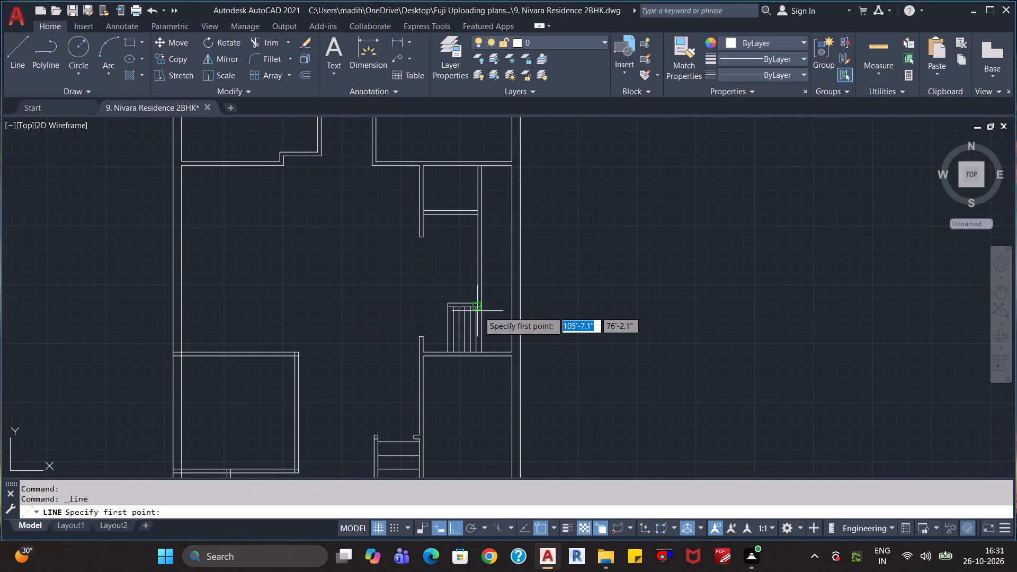
{"action": "left_click", "coordinate": [482, 302]}
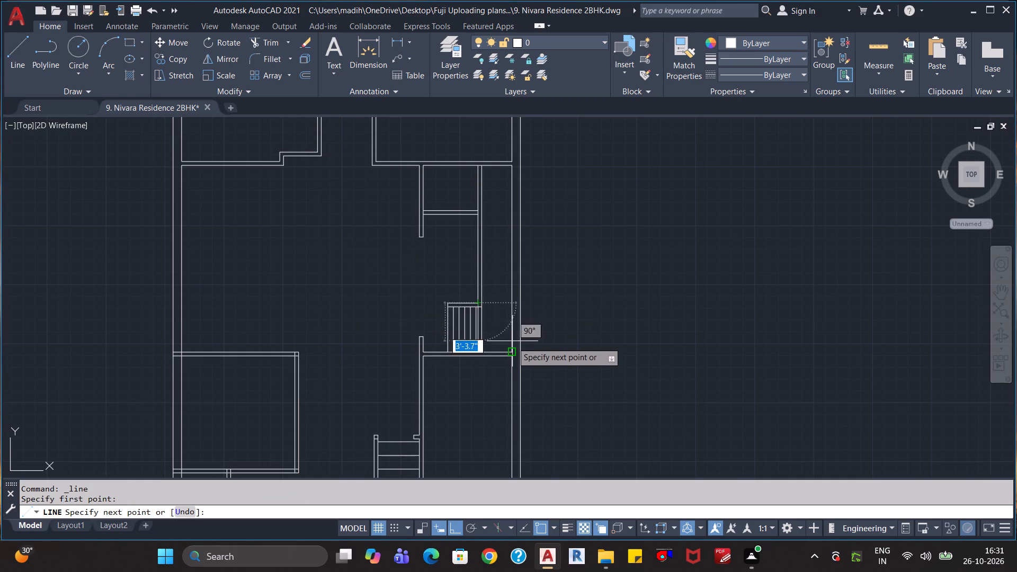
{"action": "left_click", "coordinate": [512, 343]}
{"action": "key", "text": "Escape"}
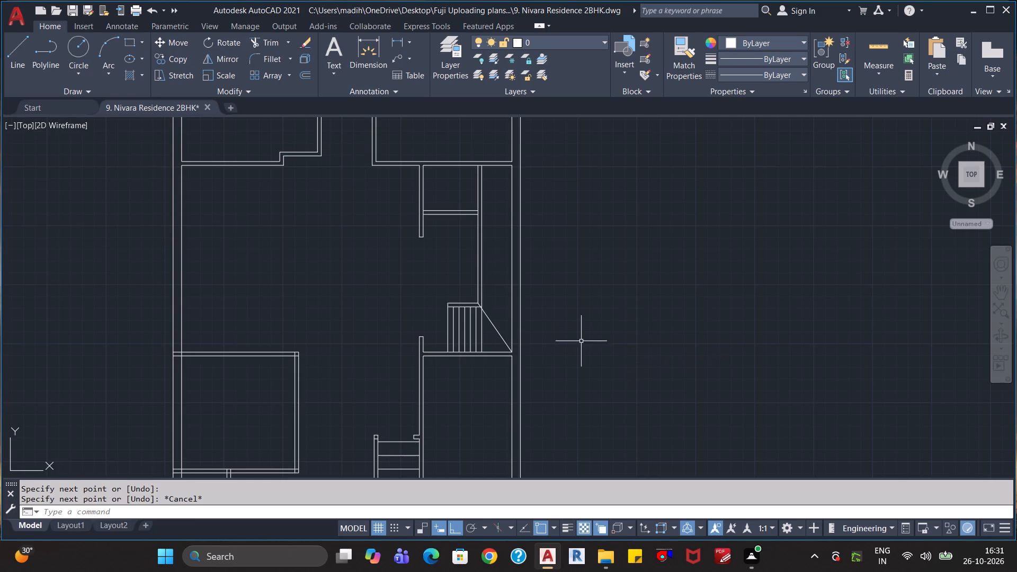
Draw a horizontal line from the short bottom wall's outer corner rightward past the inner face of the right outer wall.
{"action": "scroll", "coordinate": [544, 338], "scroll_direction": "up", "scroll_amount": 2}
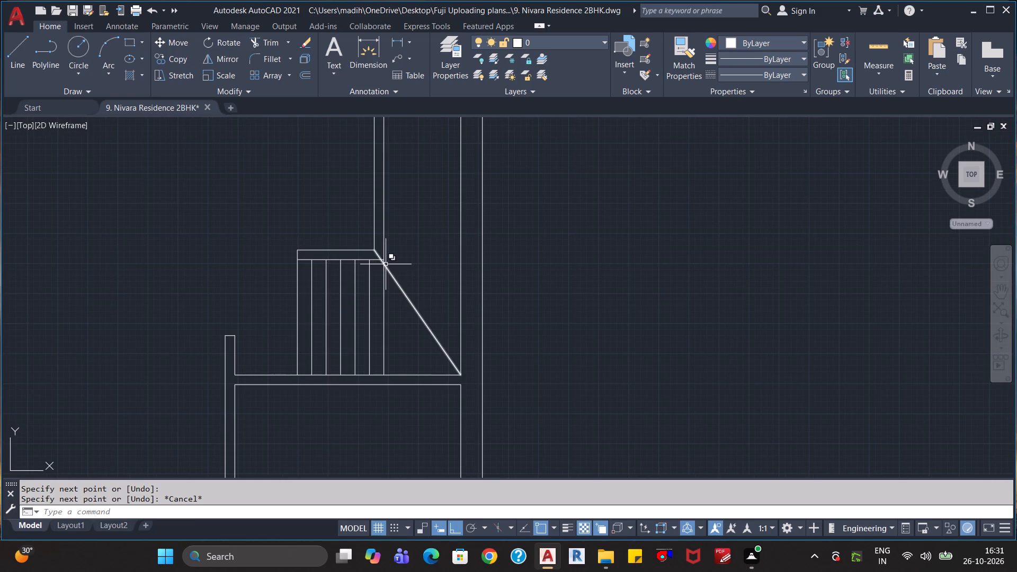
{"action": "key", "text": "l"}
{"action": "key", "text": "Return"}
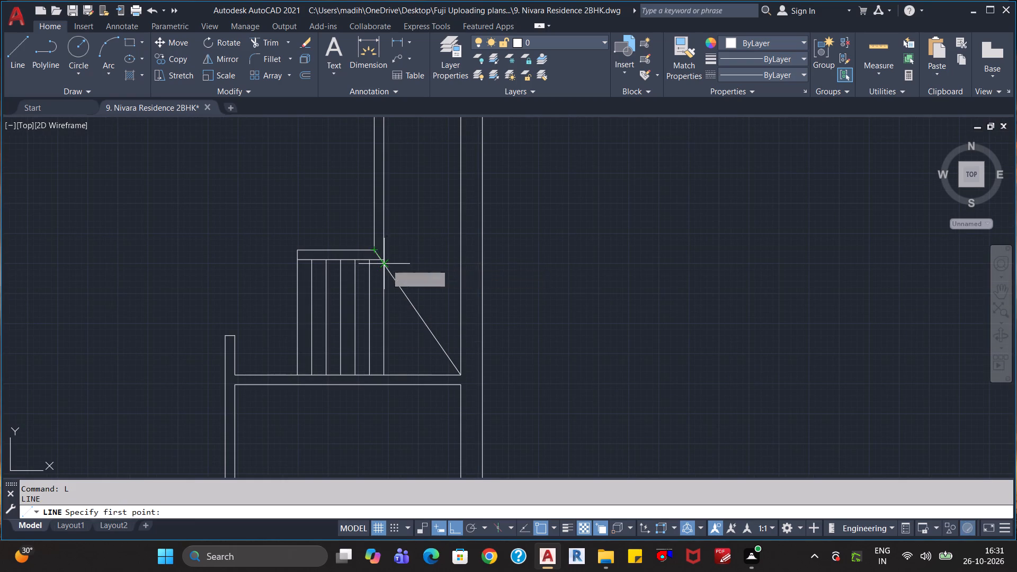
{"action": "scroll", "coordinate": [386, 260], "scroll_direction": "up", "scroll_amount": 4}
{"action": "left_click", "coordinate": [363, 255]}
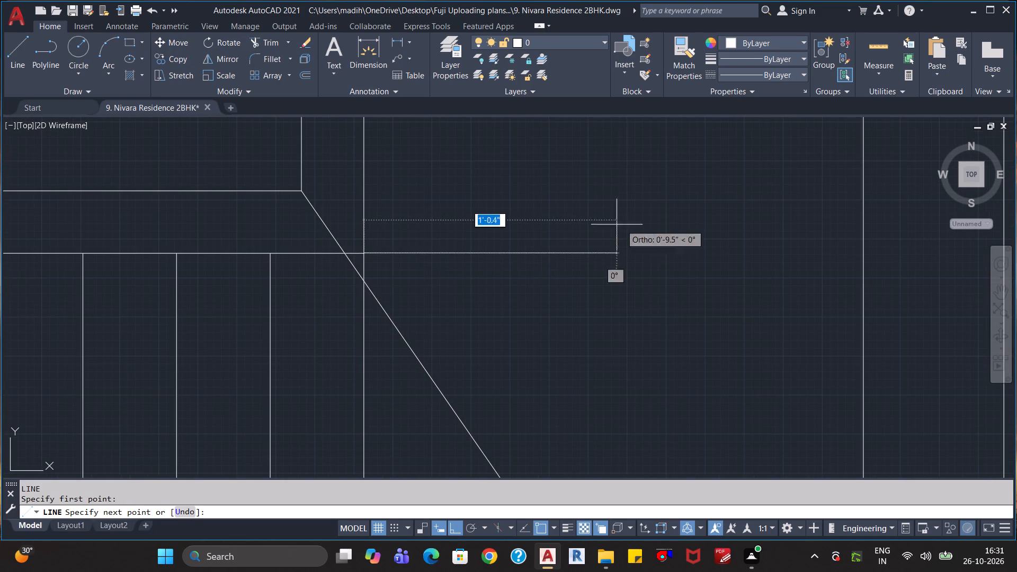
{"action": "left_click", "coordinate": [902, 244]}
{"action": "key", "text": "Escape"}
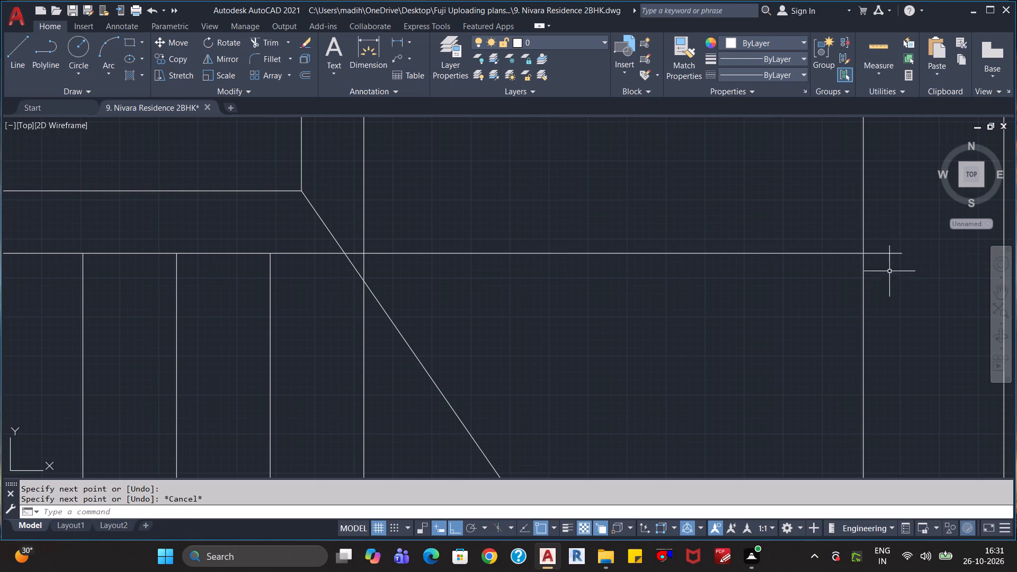
{"action": "key", "text": "Escape"}
Trim the horizontal line's overshoot beyond the inner face of the right outer wall.
{"action": "type", "text": "tr"}
{"action": "key", "text": "Return"}
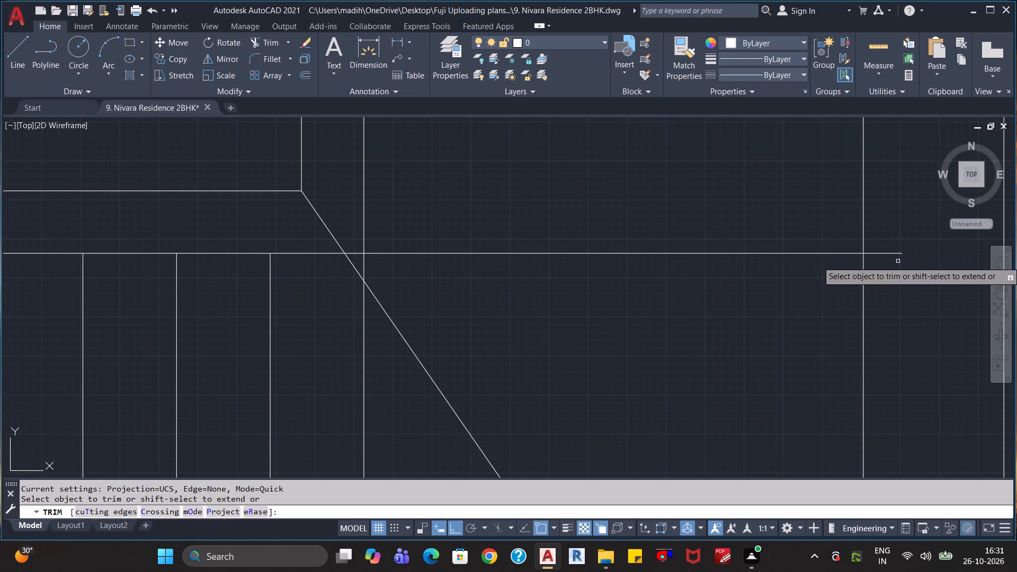
{"action": "left_click", "coordinate": [898, 255]}
{"action": "left_click", "coordinate": [895, 246]}
{"action": "scroll", "coordinate": [908, 276], "scroll_direction": "down", "scroll_amount": 2}
{"action": "key", "text": "Escape"}
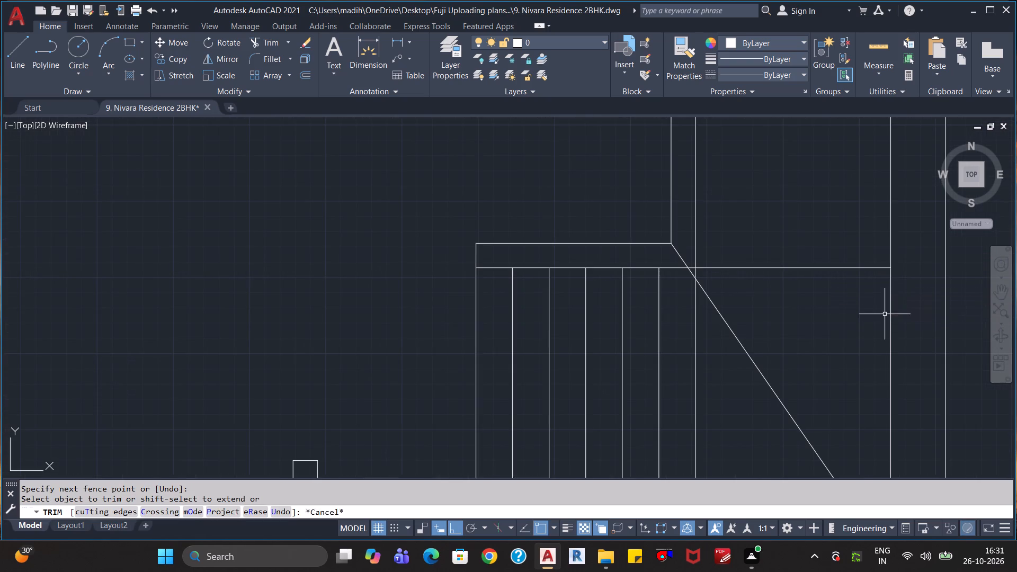
{"action": "key", "text": "Escape"}
Offset the horizontal line beside the stair's turn upward ten times at 6" spacing to form treads in the right passage.
{"action": "scroll", "coordinate": [822, 334], "scroll_direction": "down", "scroll_amount": 2}
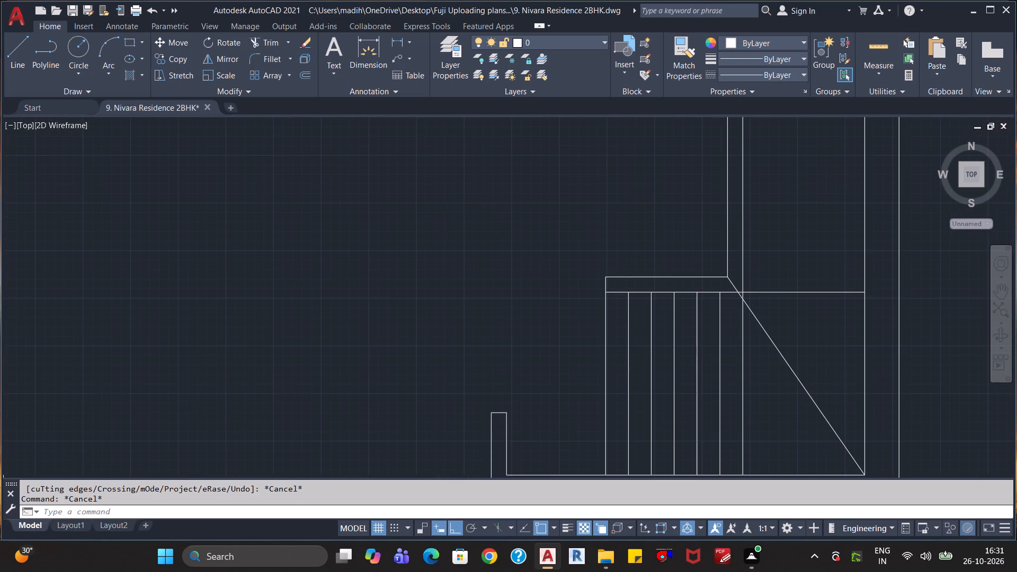
{"action": "scroll", "coordinate": [822, 334], "scroll_direction": "down", "scroll_amount": 1}
{"action": "middle_click_drag", "start_coordinate": [822, 267], "coordinate": [802, 341]}
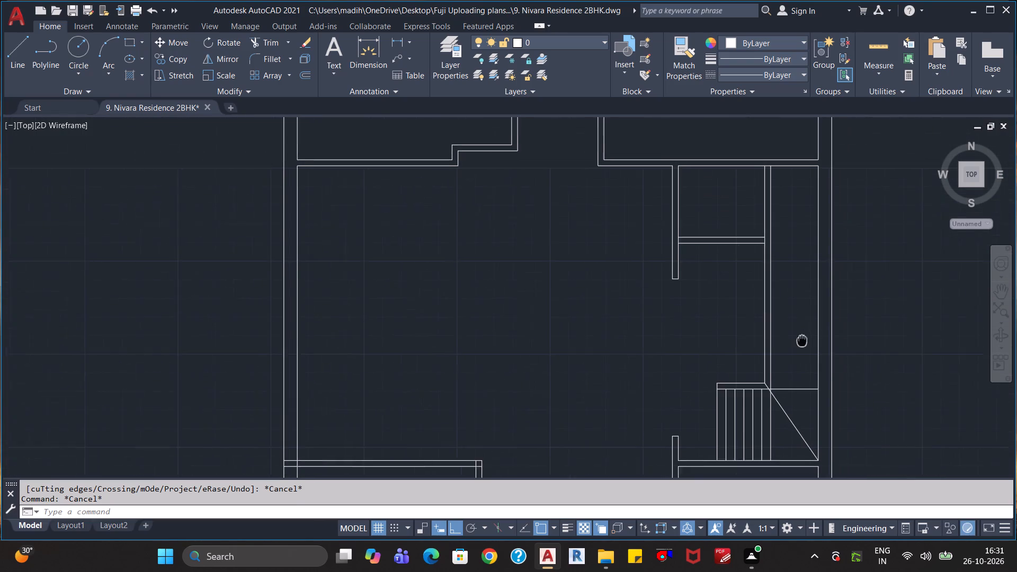
{"action": "middle_click_drag", "start_coordinate": [802, 341], "coordinate": [798, 346]}
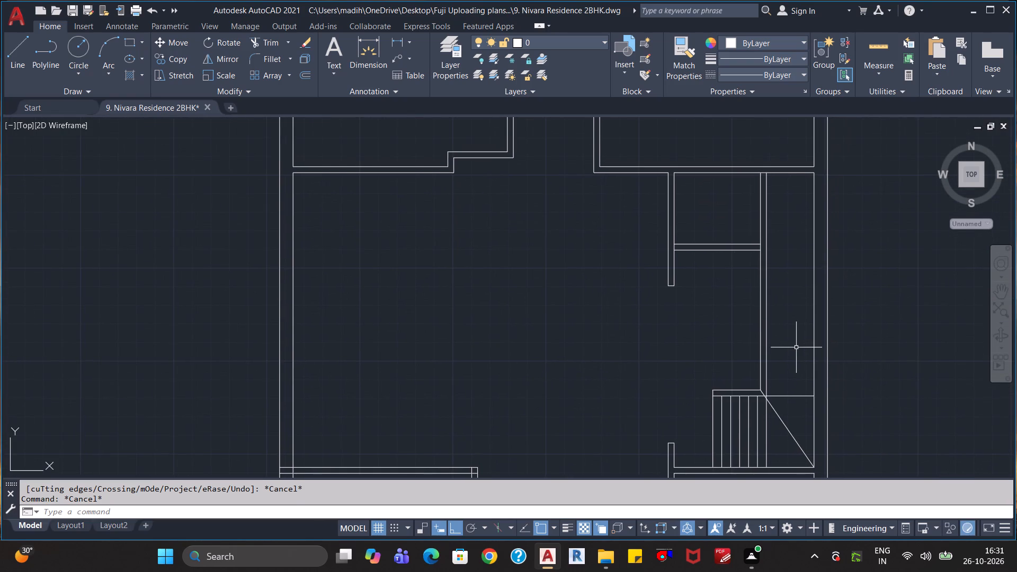
{"action": "key", "text": "o"}
{"action": "key", "text": "Return"}
{"action": "key", "text": "Return"}
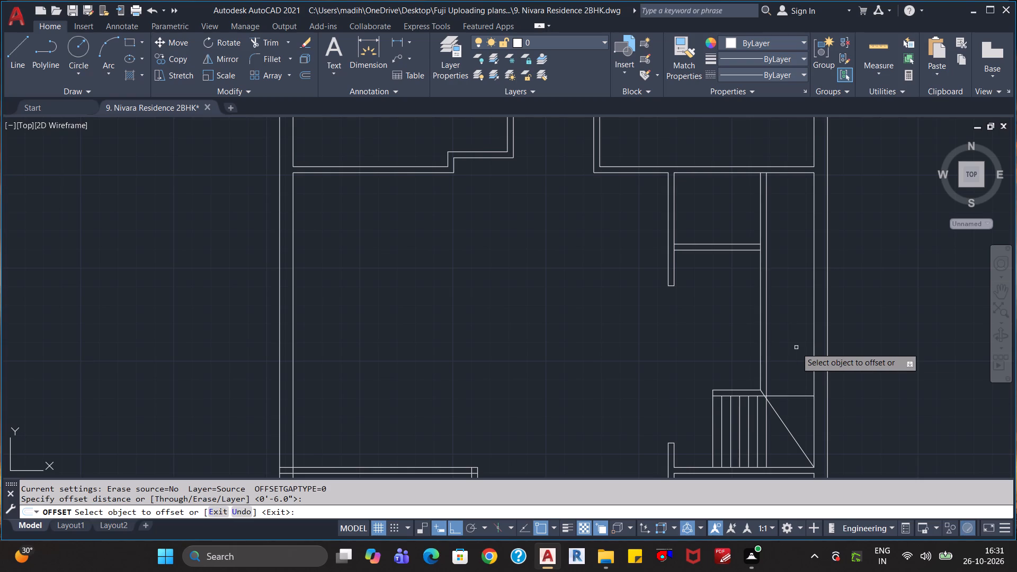
{"action": "left_click", "coordinate": [796, 396]}
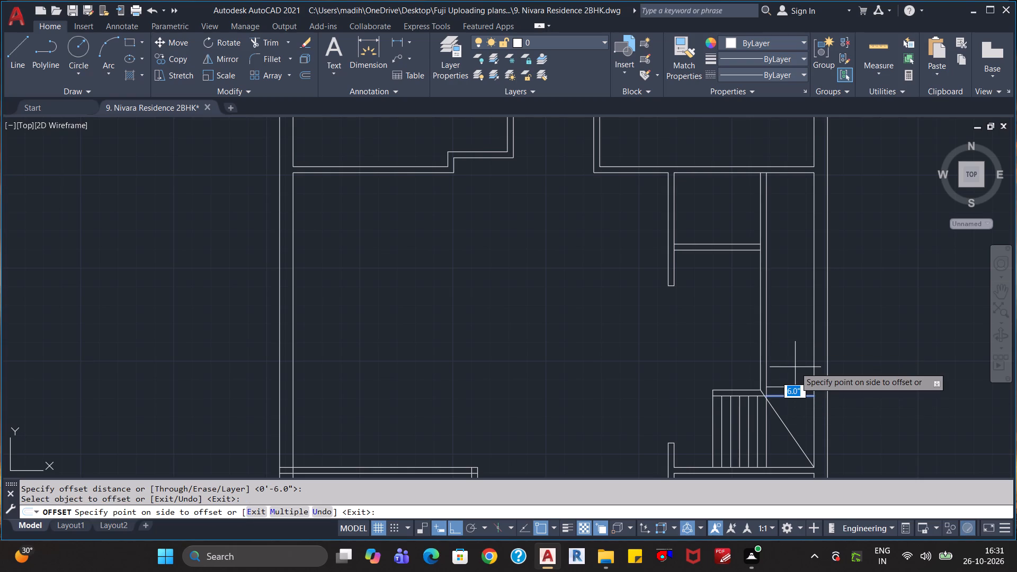
{"action": "key", "text": "m"}
{"action": "key", "text": "Return"}
{"action": "left_click", "coordinate": [799, 360]}
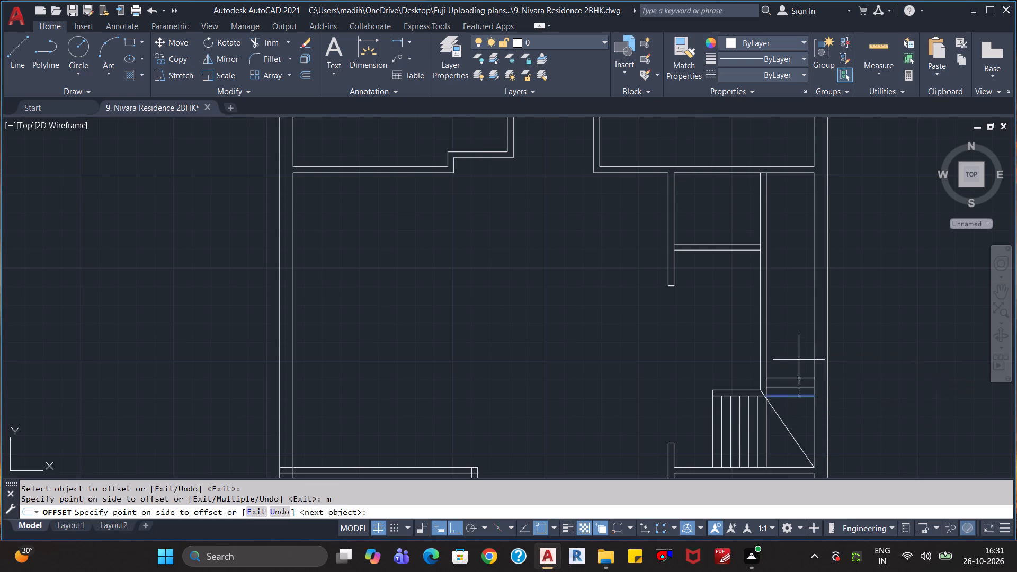
{"action": "left_click", "coordinate": [802, 343]}
{"action": "left_click", "coordinate": [803, 328]}
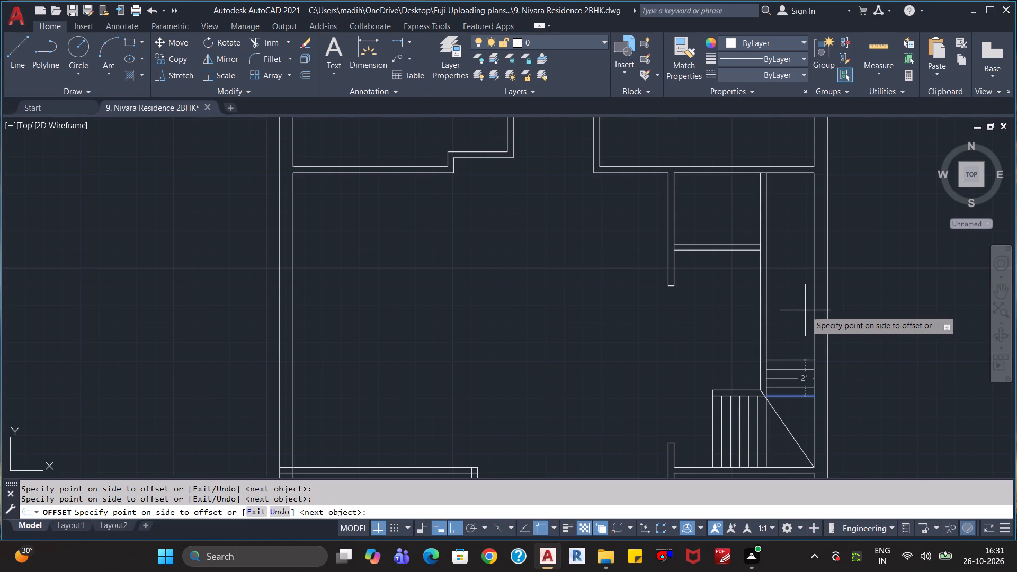
{"action": "left_click", "coordinate": [802, 308]}
{"action": "left_click", "coordinate": [797, 296]}
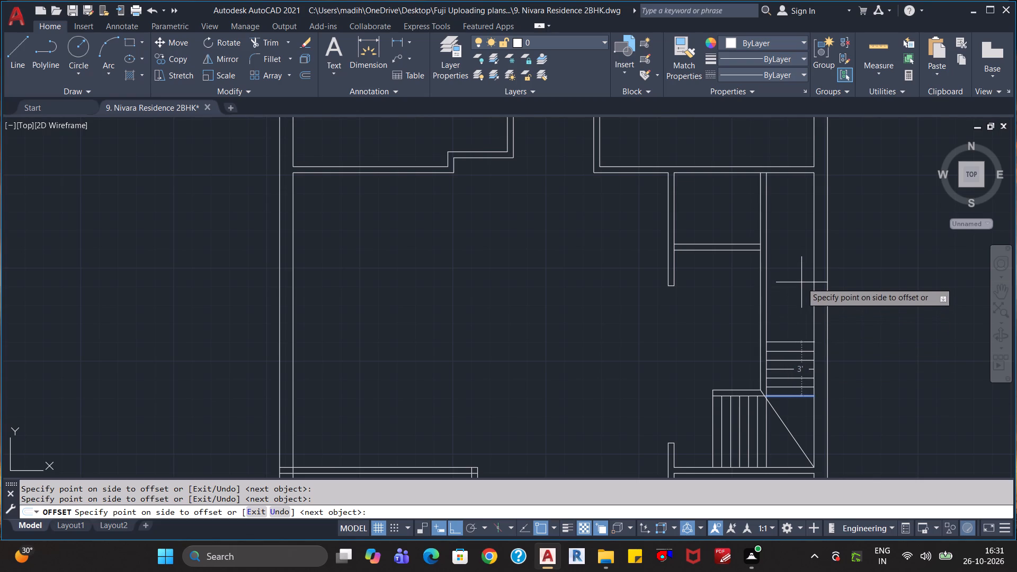
{"action": "left_click", "coordinate": [802, 280]}
{"action": "left_click", "coordinate": [799, 266]}
{"action": "left_click", "coordinate": [799, 253]}
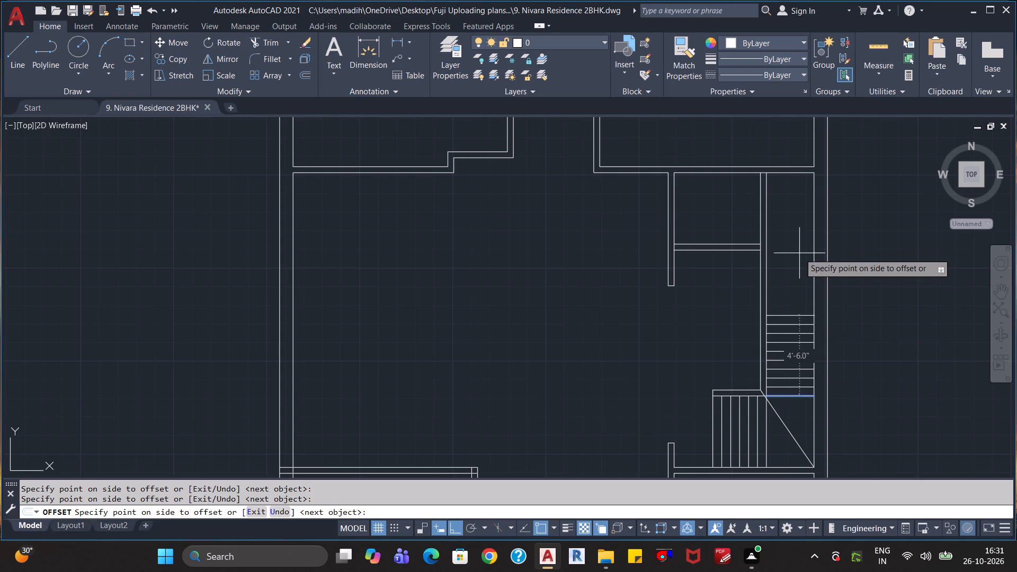
{"action": "left_click", "coordinate": [799, 243]}
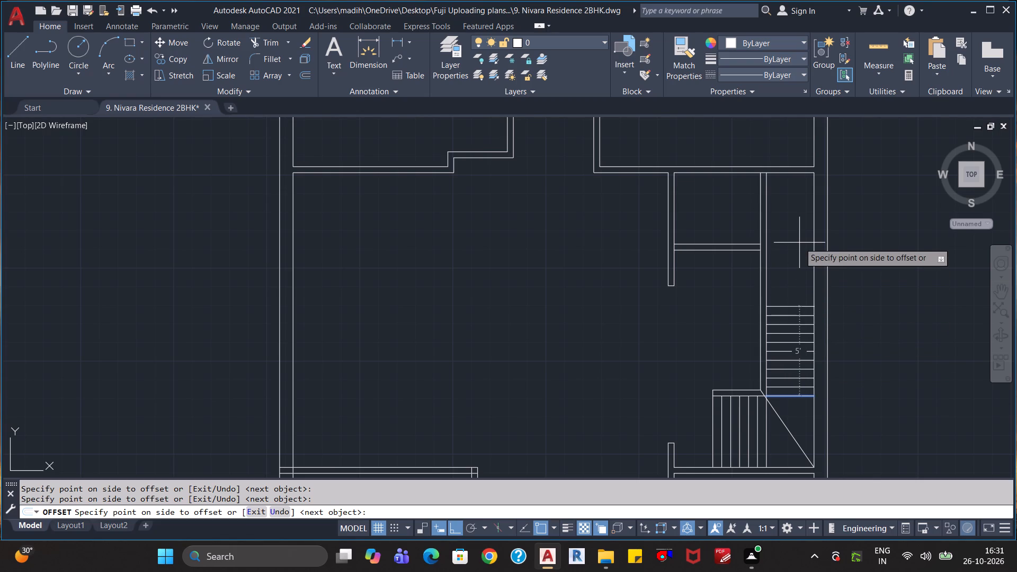
{"action": "left_click", "coordinate": [799, 243]}
{"action": "key", "text": "Escape"}
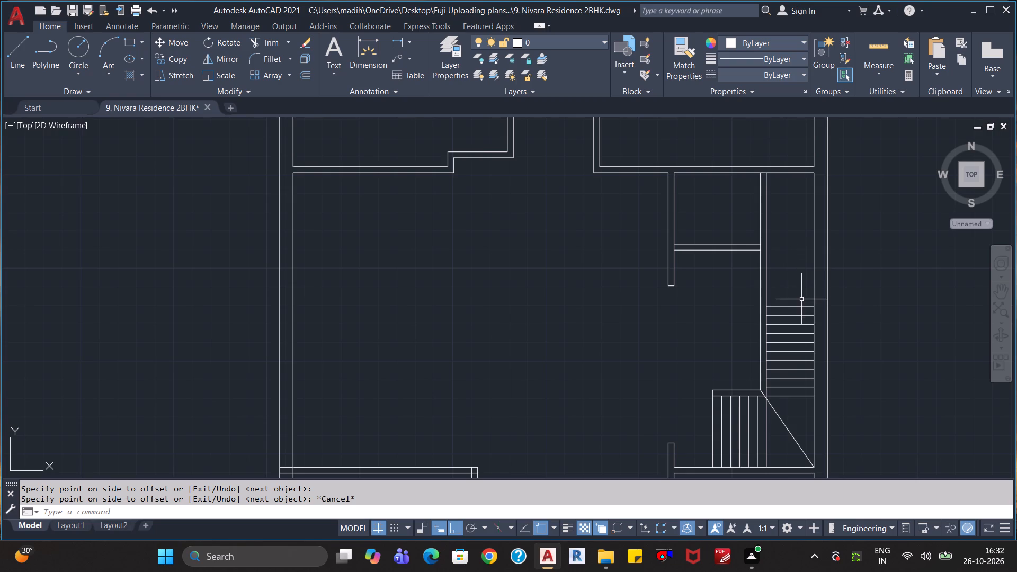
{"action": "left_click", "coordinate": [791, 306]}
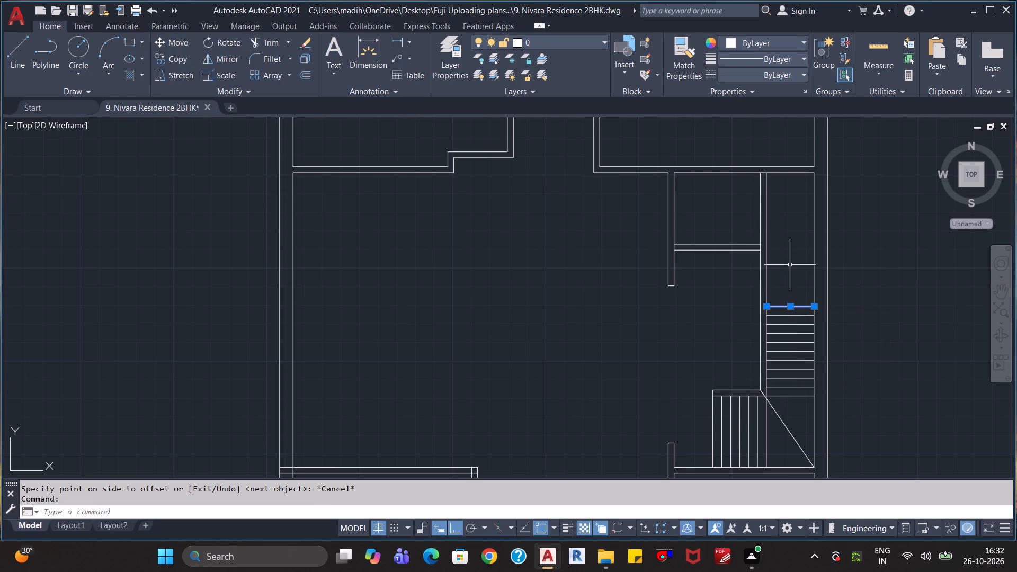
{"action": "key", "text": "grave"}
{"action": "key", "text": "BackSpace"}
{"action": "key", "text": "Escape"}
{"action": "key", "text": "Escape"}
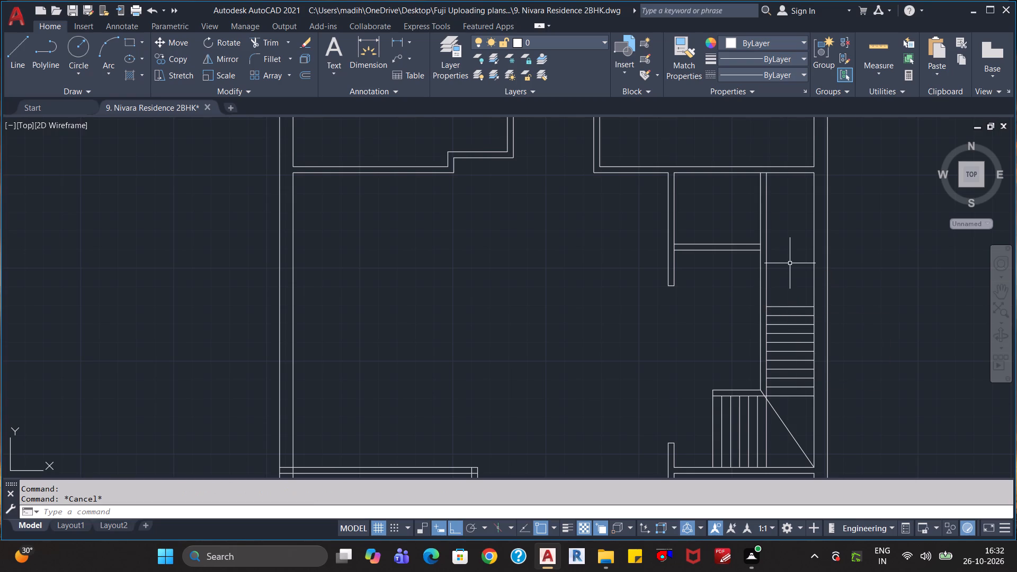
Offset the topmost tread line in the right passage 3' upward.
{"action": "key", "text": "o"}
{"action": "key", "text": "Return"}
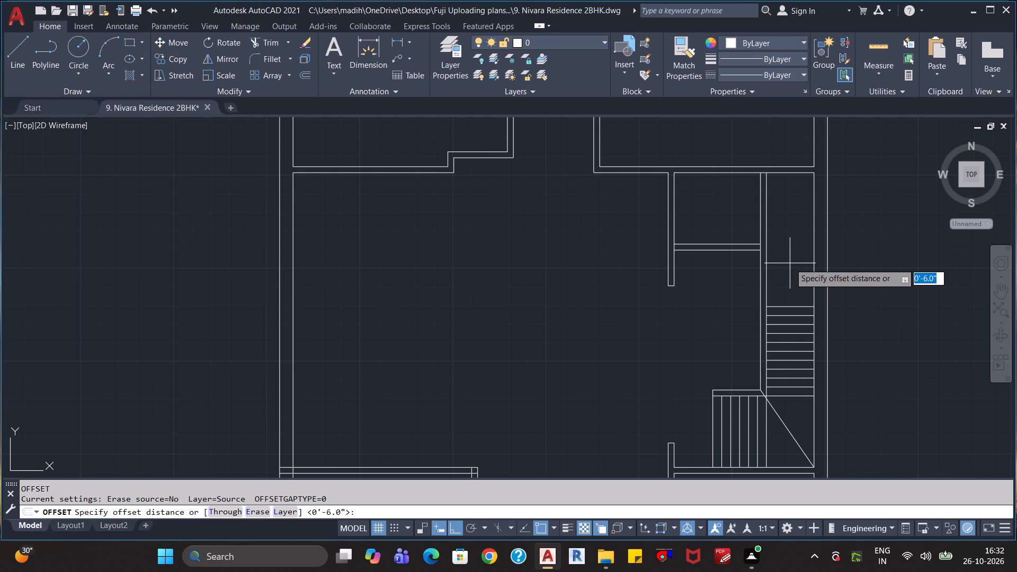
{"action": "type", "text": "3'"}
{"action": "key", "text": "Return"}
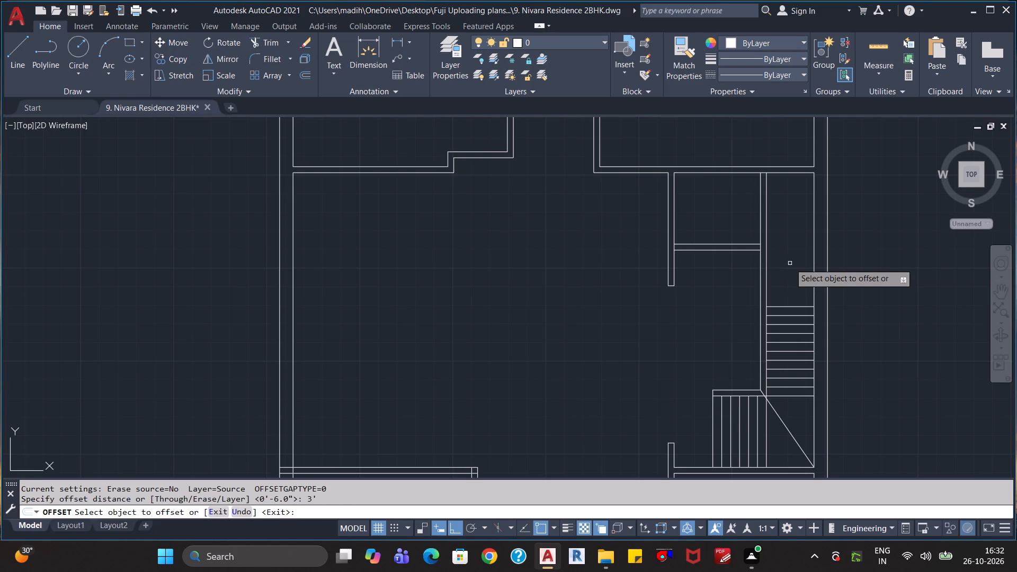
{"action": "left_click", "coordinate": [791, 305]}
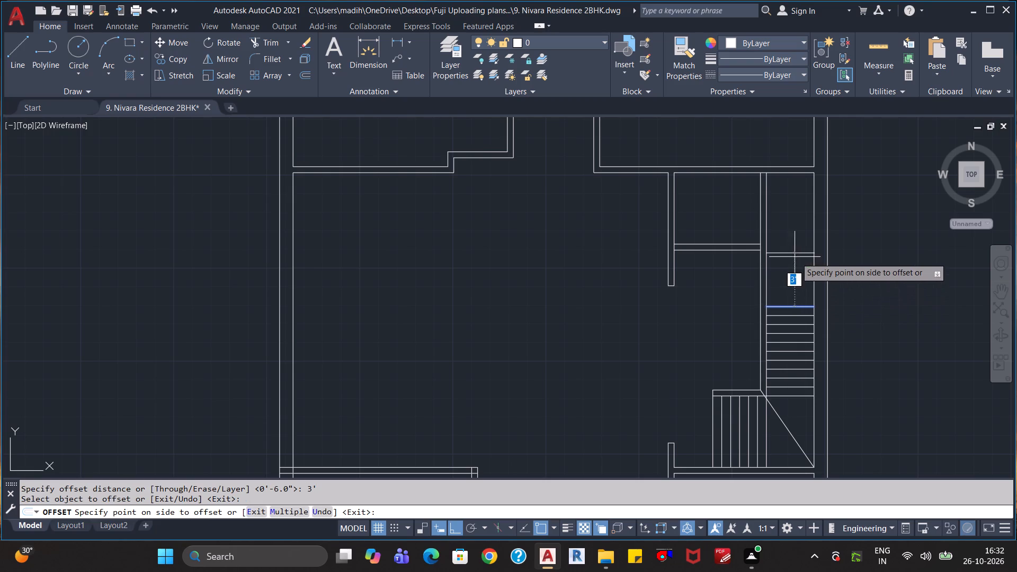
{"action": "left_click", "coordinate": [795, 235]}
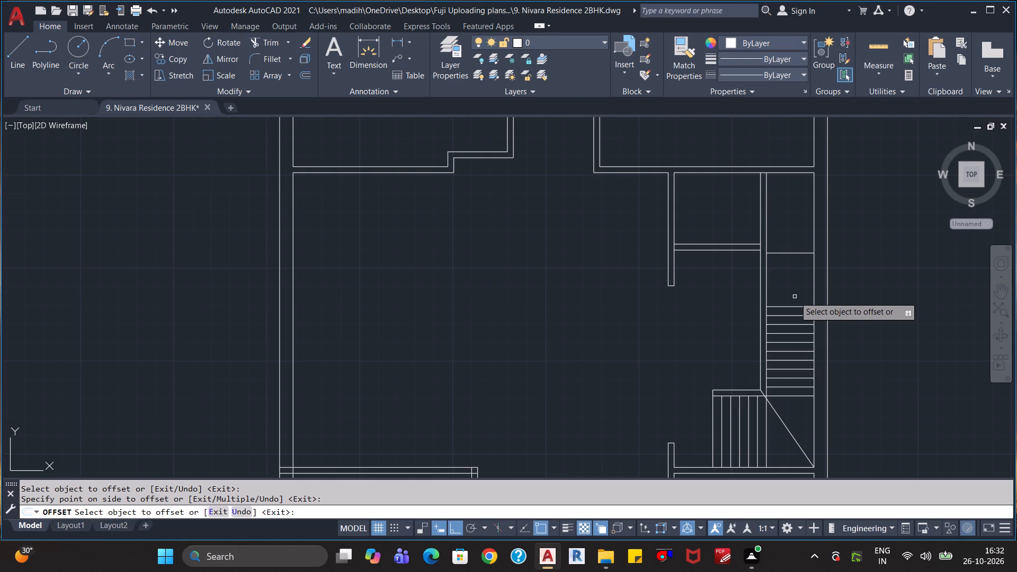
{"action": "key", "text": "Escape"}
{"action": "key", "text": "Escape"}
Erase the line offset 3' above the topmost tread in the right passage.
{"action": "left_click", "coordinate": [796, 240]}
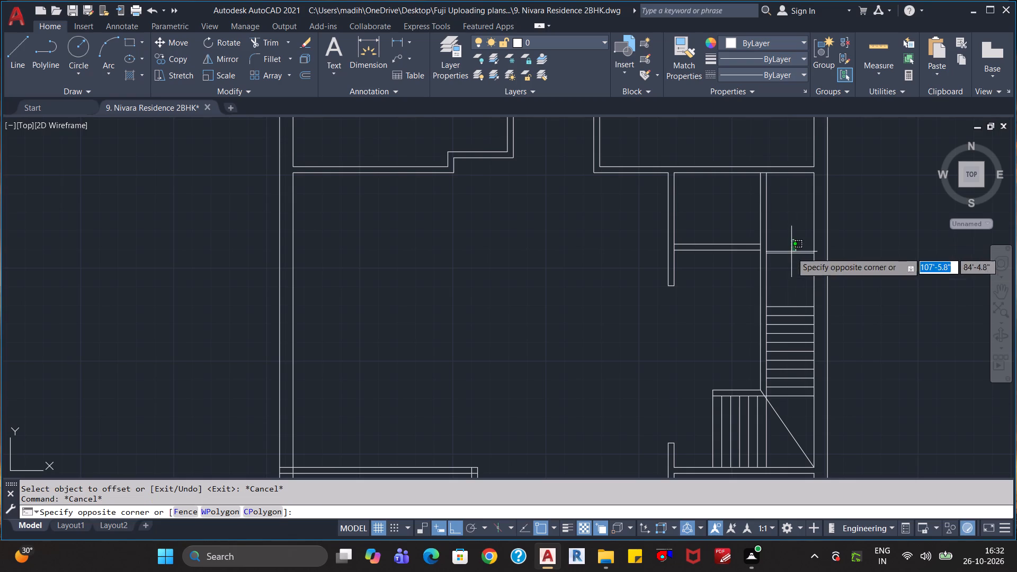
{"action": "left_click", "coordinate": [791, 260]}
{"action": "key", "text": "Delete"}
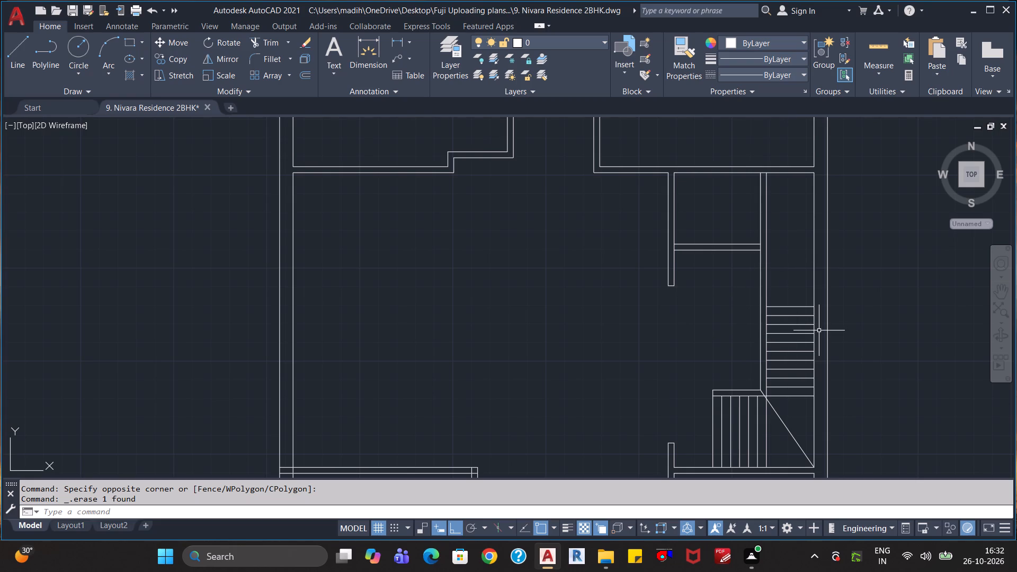
Offset the topmost tread line in the right passage upward six times at 6" spacing.
{"action": "key", "text": "o"}
{"action": "key", "text": "Return"}
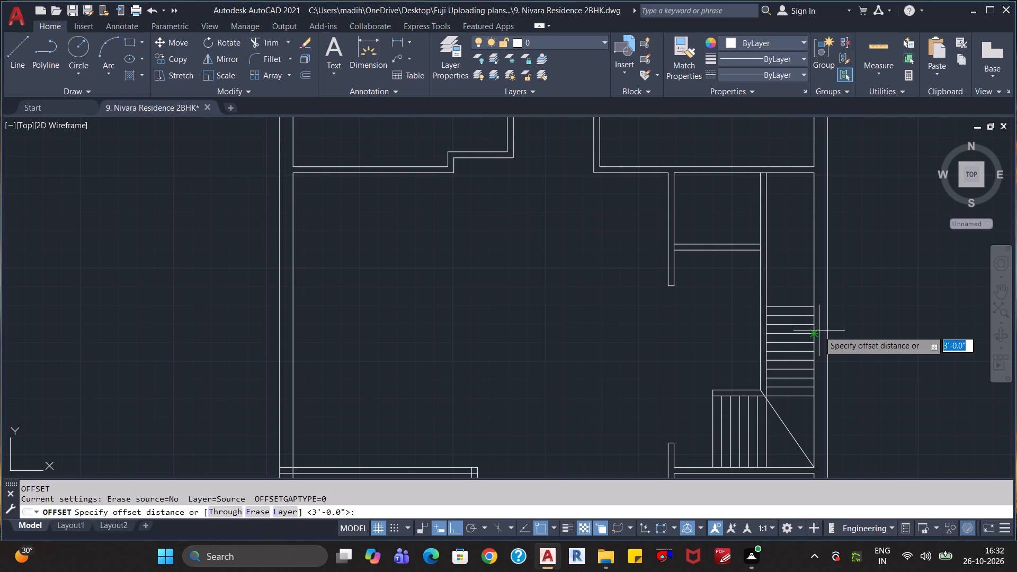
{"action": "type", "text": "6\""}
{"action": "key", "text": "Return"}
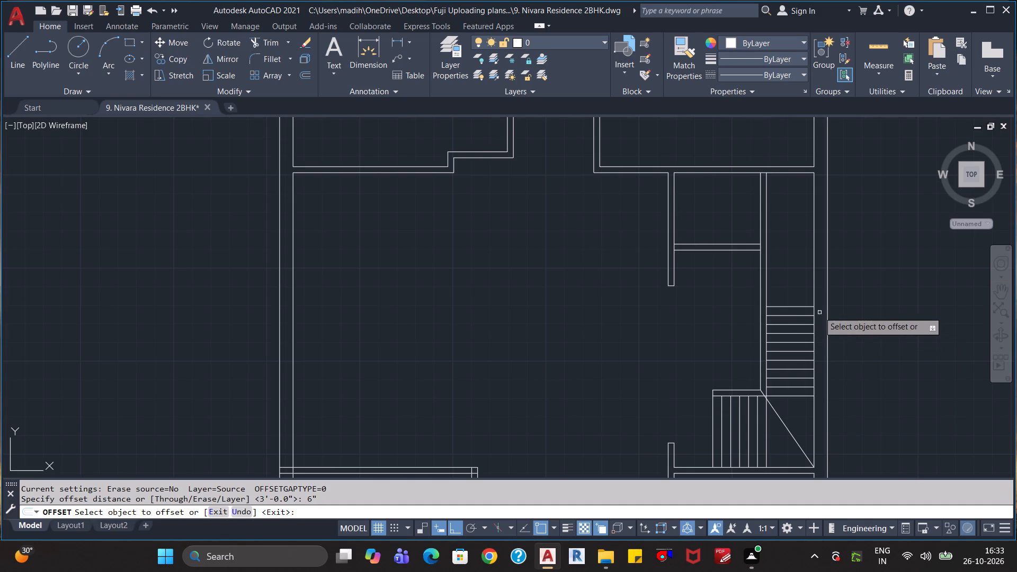
{"action": "left_click", "coordinate": [802, 307]}
{"action": "key", "text": "m"}
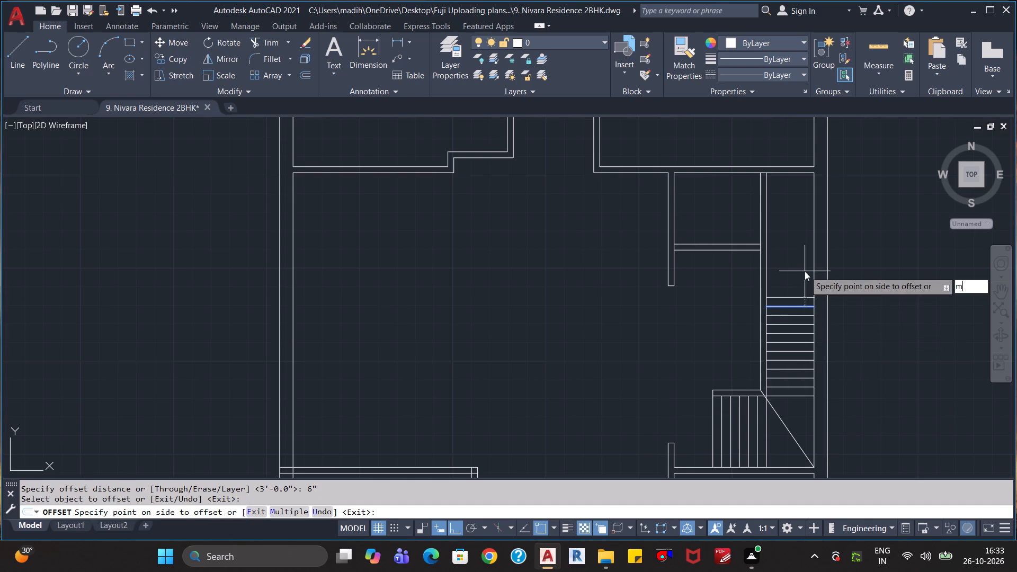
{"action": "key", "text": "Return"}
{"action": "left_click", "coordinate": [804, 270]}
{"action": "left_click", "coordinate": [804, 262]}
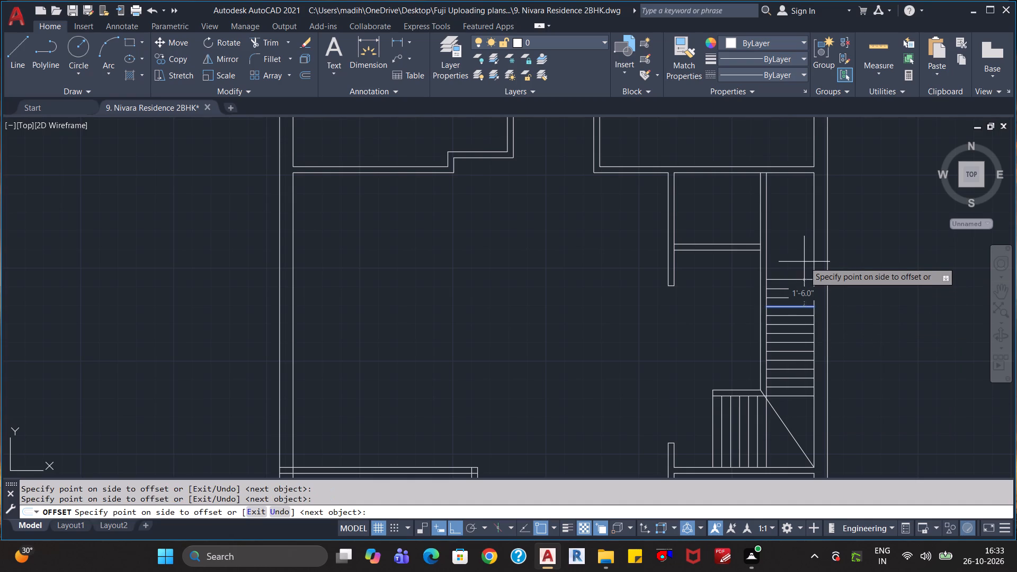
{"action": "left_click", "coordinate": [806, 248]}
{"action": "left_click", "coordinate": [799, 237]}
{"action": "left_click", "coordinate": [798, 229]}
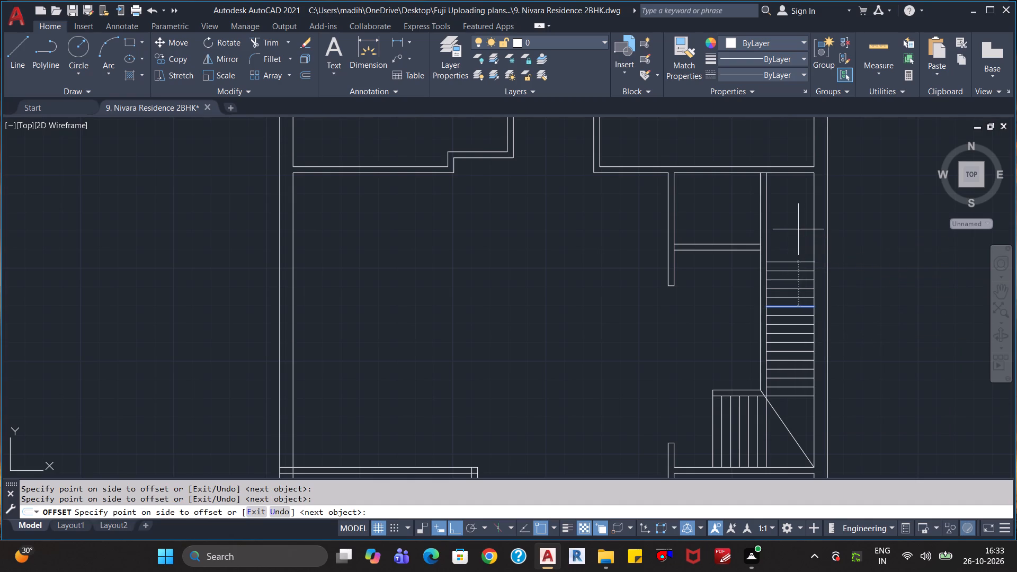
{"action": "left_click", "coordinate": [798, 229]}
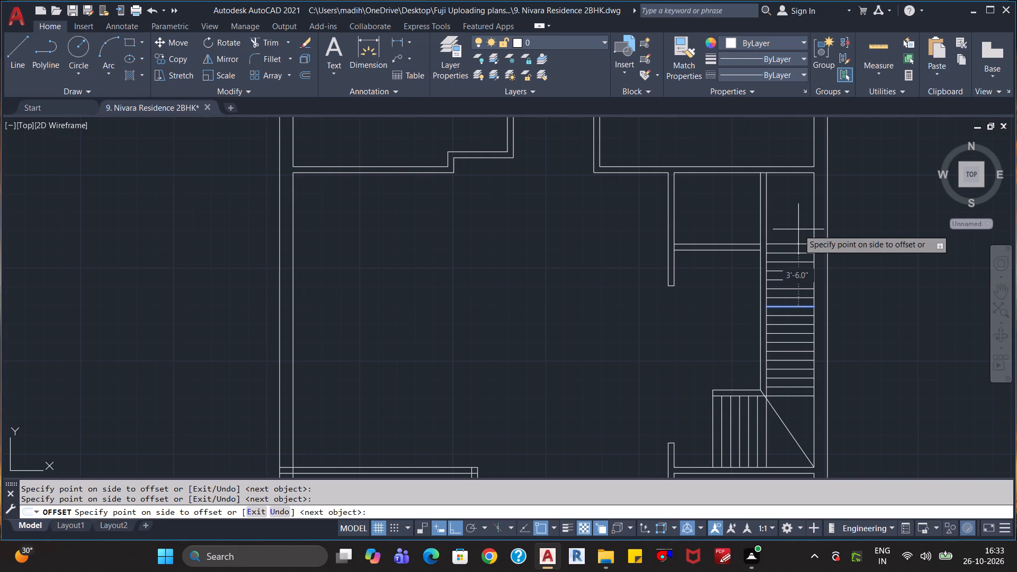
{"action": "key", "text": "Escape"}
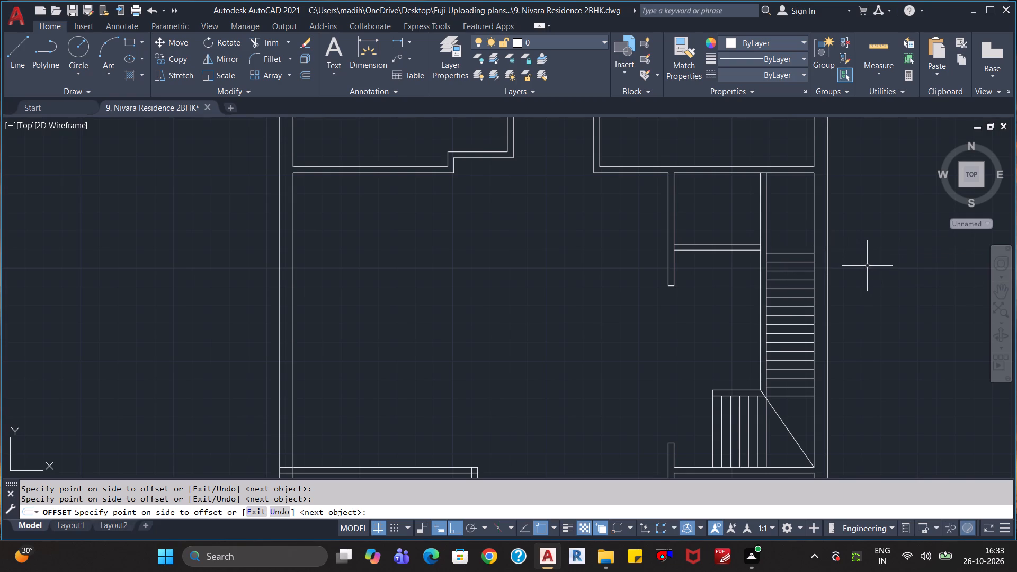
Offset the topmost tread line once more by 6" upward to add another tread in the right passage.
{"action": "key", "text": "o"}
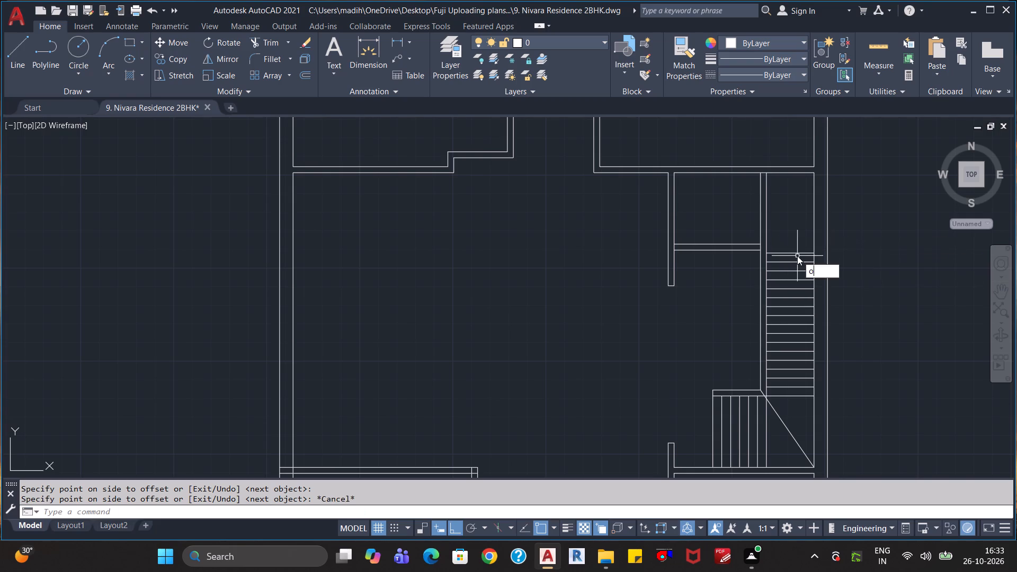
{"action": "key", "text": "Return"}
{"action": "key", "text": "Return"}
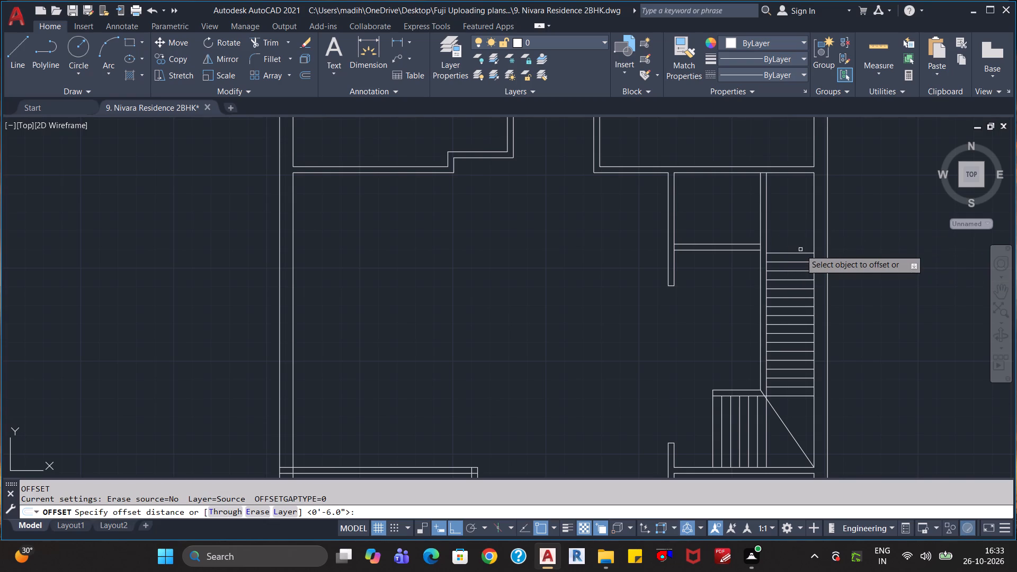
{"action": "left_click", "coordinate": [795, 254]}
{"action": "left_click", "coordinate": [793, 231]}
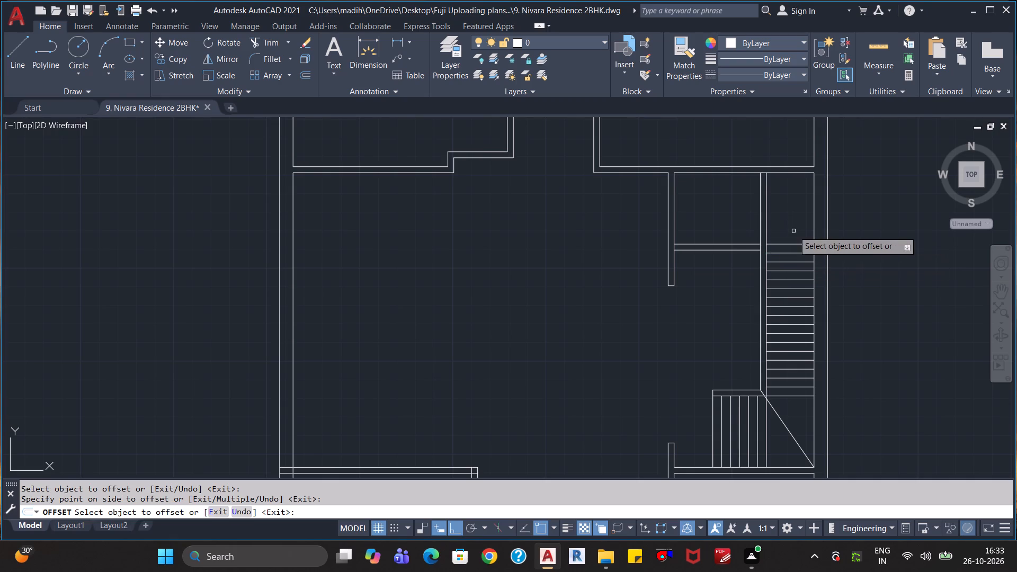
{"action": "key", "text": "Escape"}
{"action": "key", "text": "Escape"}
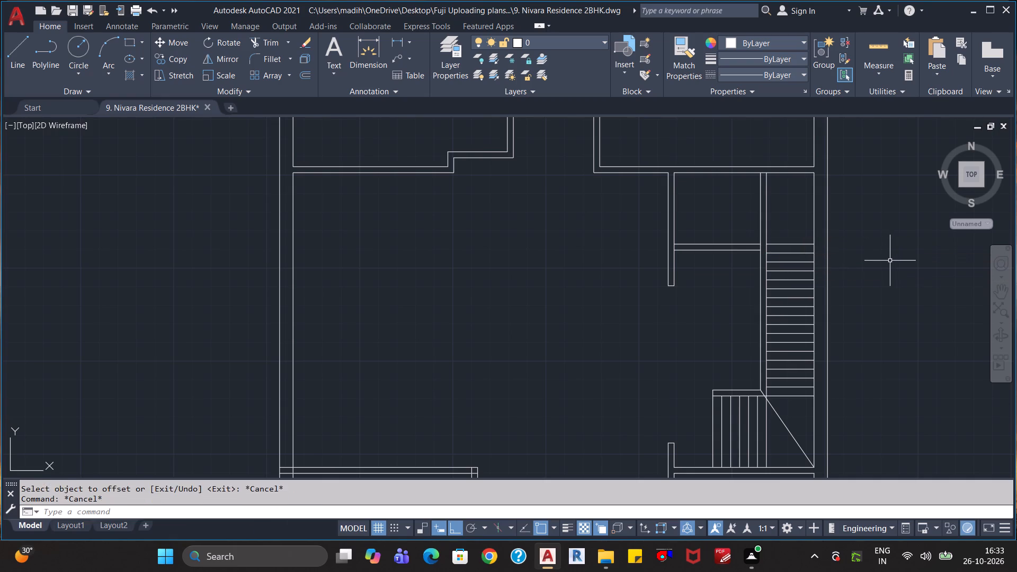
{"action": "key", "text": "Escape"}
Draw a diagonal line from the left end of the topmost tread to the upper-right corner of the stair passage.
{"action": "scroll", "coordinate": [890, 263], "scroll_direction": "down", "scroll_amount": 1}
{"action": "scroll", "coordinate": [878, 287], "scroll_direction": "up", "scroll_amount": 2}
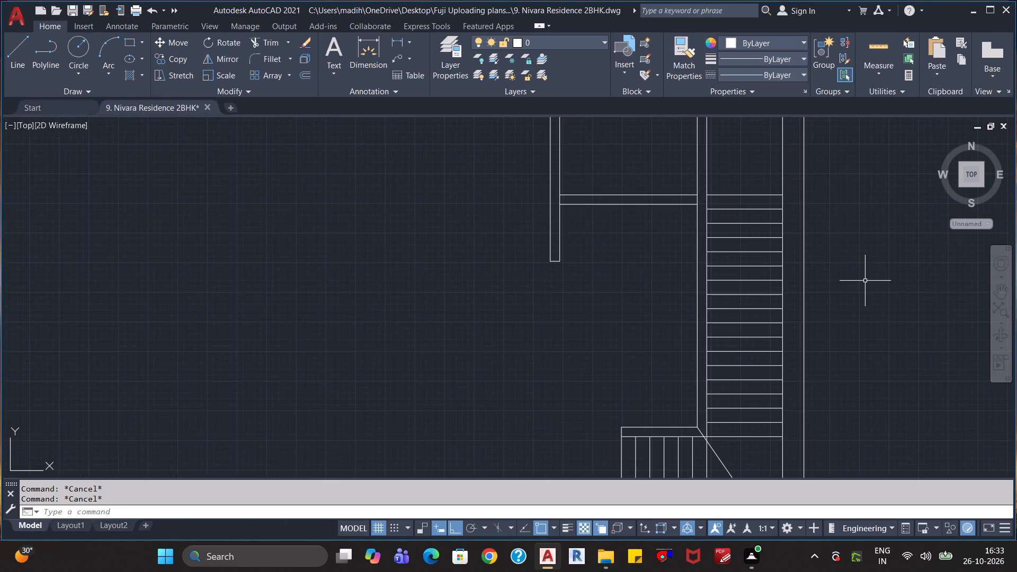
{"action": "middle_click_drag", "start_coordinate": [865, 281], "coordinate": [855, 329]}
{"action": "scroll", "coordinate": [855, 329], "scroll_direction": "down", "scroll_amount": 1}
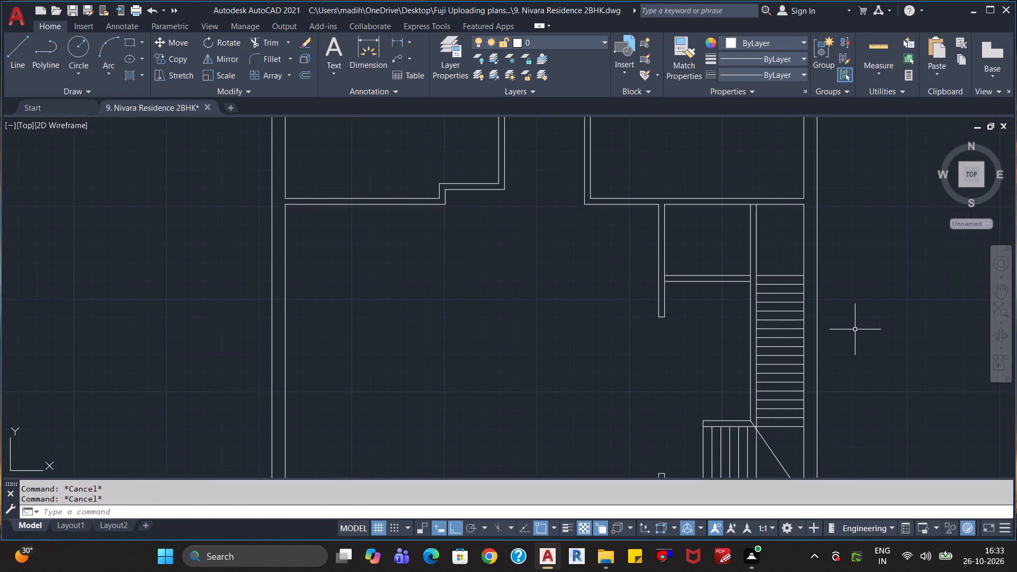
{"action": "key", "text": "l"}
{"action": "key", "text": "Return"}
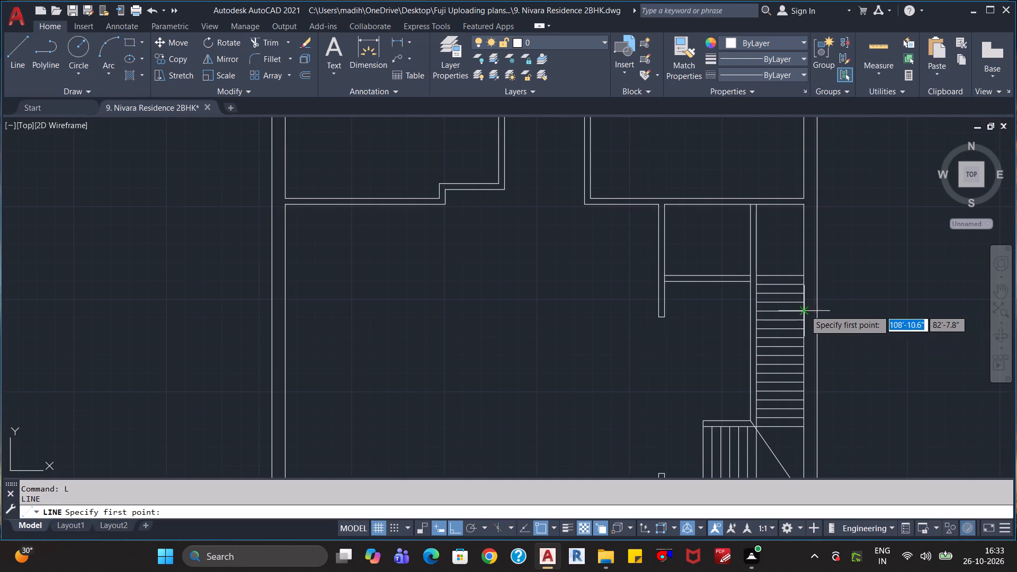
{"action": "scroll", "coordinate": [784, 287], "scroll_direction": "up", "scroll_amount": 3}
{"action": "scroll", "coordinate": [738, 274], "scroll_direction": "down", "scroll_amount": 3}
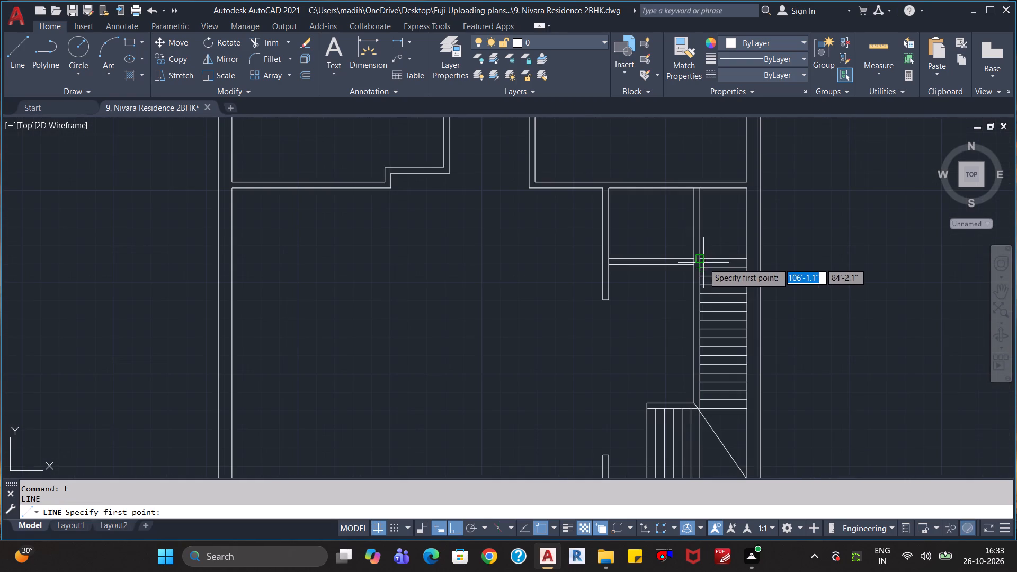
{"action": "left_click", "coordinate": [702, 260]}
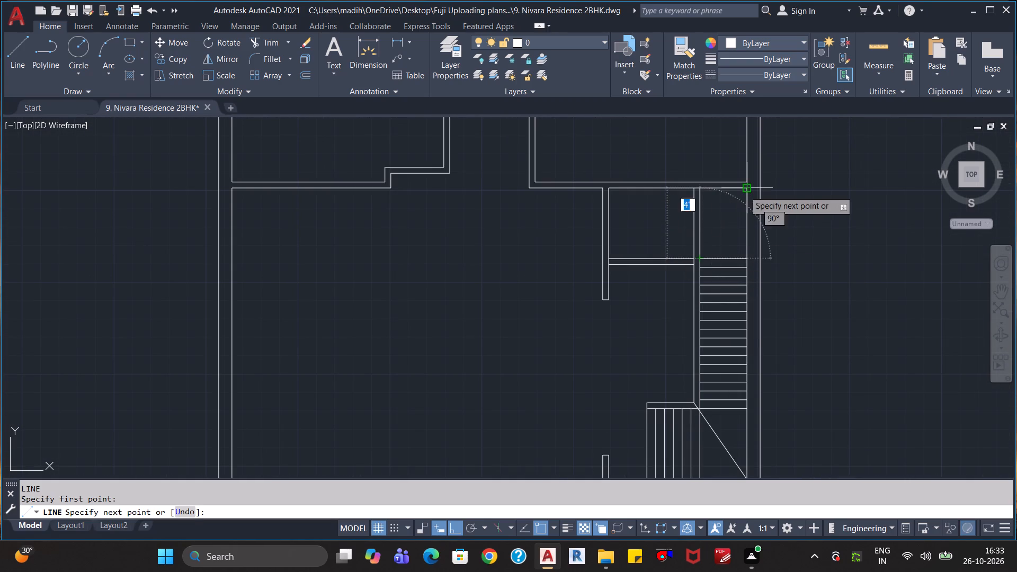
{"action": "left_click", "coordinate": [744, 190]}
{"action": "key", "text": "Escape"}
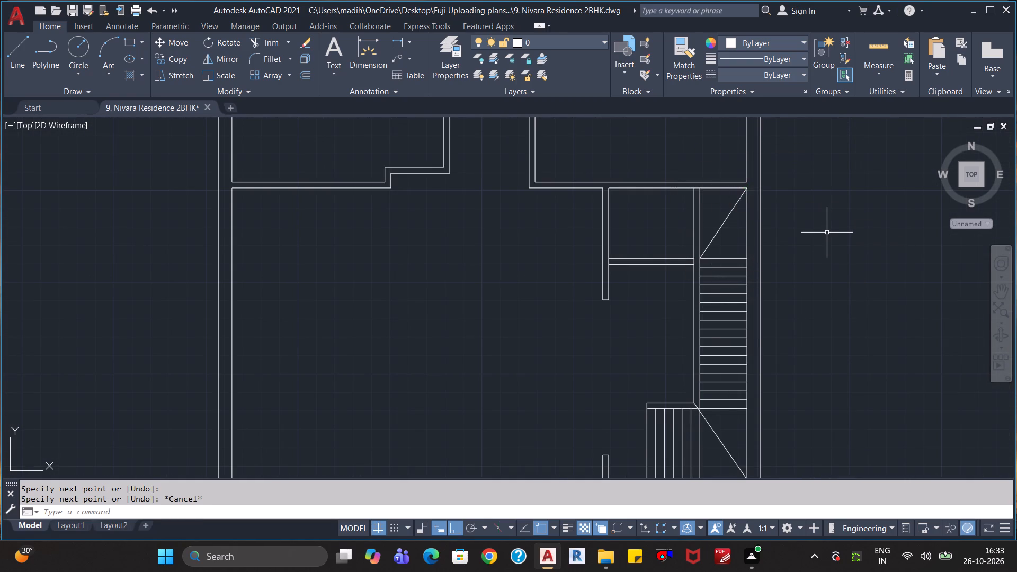
Examine the turning stair and its upper landing in relation to the surrounding rooms of the floor plan.
{"action": "scroll", "coordinate": [829, 235], "scroll_direction": "down", "scroll_amount": 2}
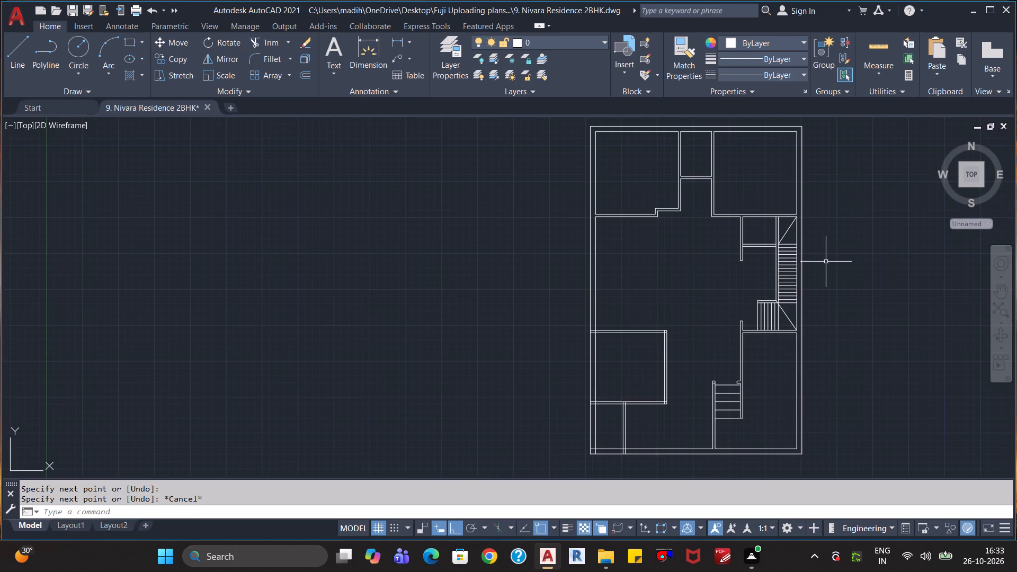
{"action": "key", "text": "Escape"}
{"action": "key", "text": "Escape"}
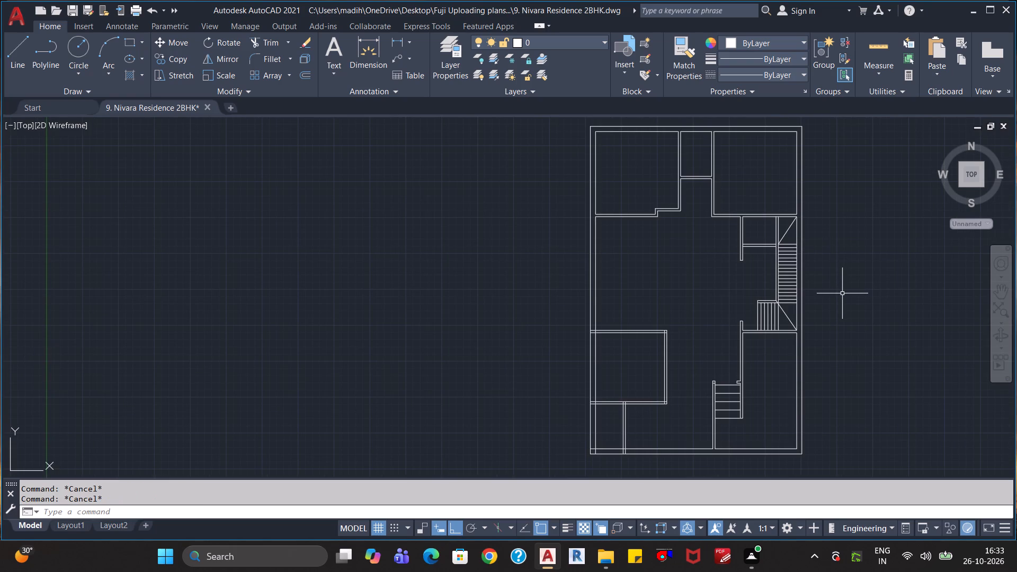
{"action": "key", "text": "Escape"}
{"action": "middle_click_drag", "start_coordinate": [856, 316], "coordinate": [736, 304]}
{"action": "scroll", "coordinate": [735, 304], "scroll_direction": "up", "scroll_amount": 2}
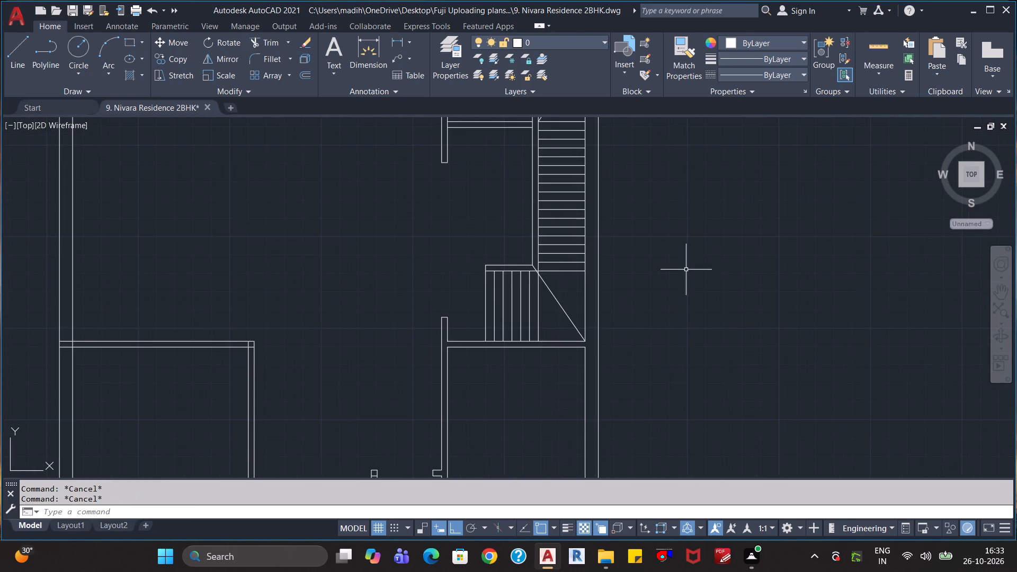
{"action": "middle_click_drag", "start_coordinate": [680, 262], "coordinate": [728, 314]}
{"action": "scroll", "coordinate": [730, 316], "scroll_direction": "down", "scroll_amount": 1}
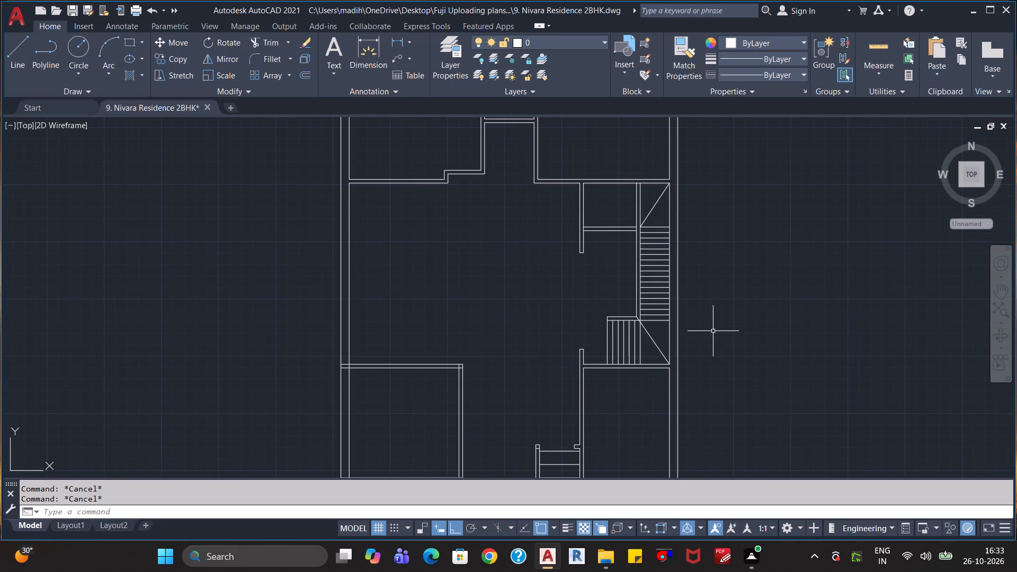
{"action": "scroll", "coordinate": [712, 329], "scroll_direction": "up", "scroll_amount": 1}
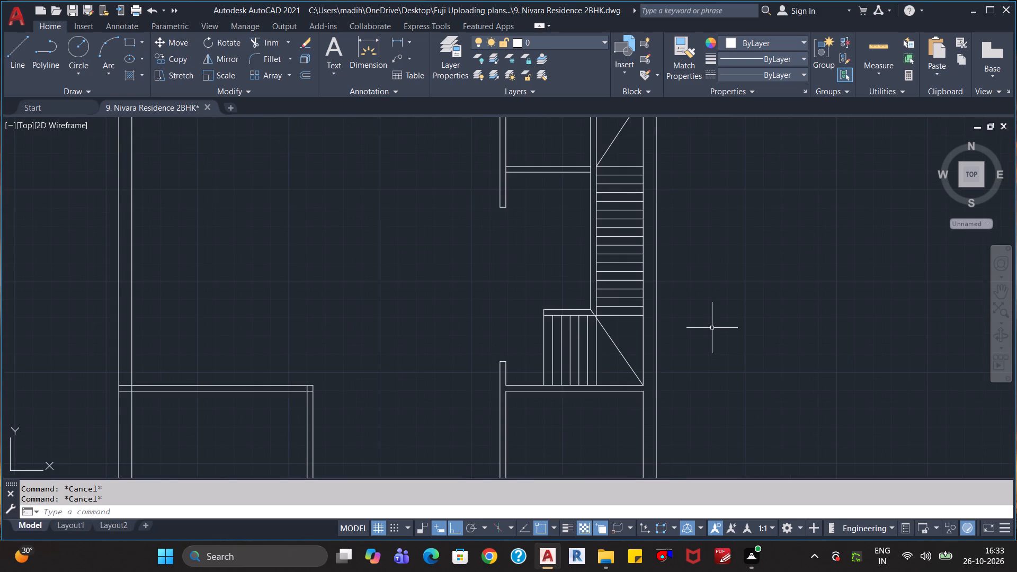
{"action": "scroll", "coordinate": [712, 328], "scroll_direction": "down", "scroll_amount": 1}
{"action": "middle_click_drag", "start_coordinate": [724, 258], "coordinate": [657, 372]}
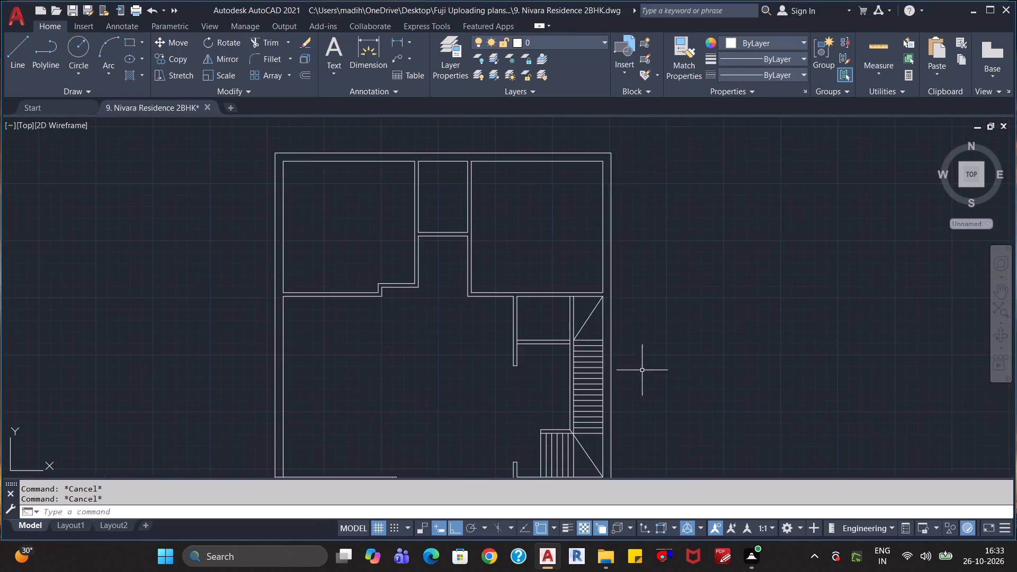
Extend both lines of the small room's bottom partition wall across the stair passage to the outer wall's inner face.
{"action": "scroll", "coordinate": [609, 345], "scroll_direction": "up", "scroll_amount": 3}
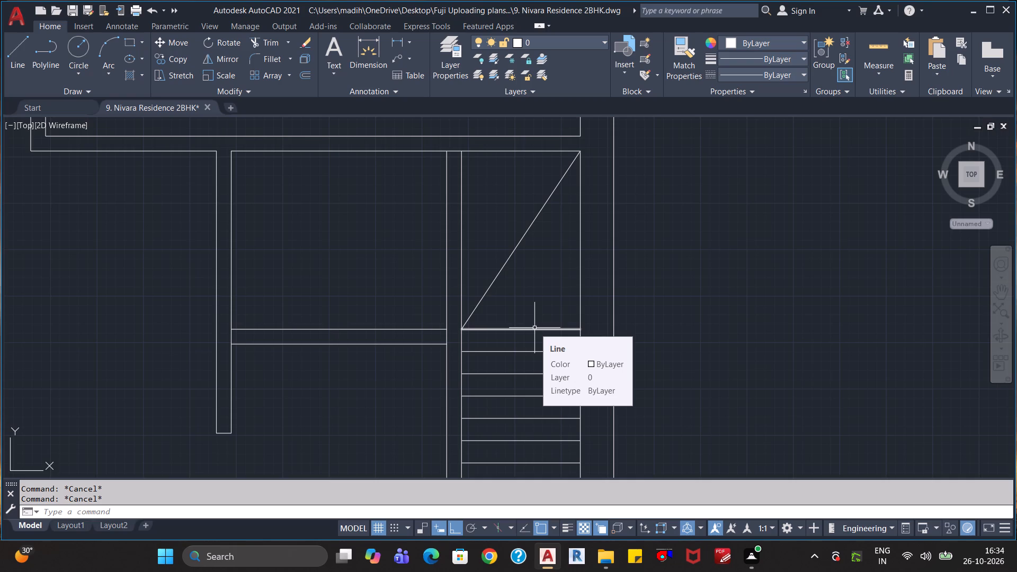
{"action": "scroll", "coordinate": [505, 321], "scroll_direction": "down", "scroll_amount": 1}
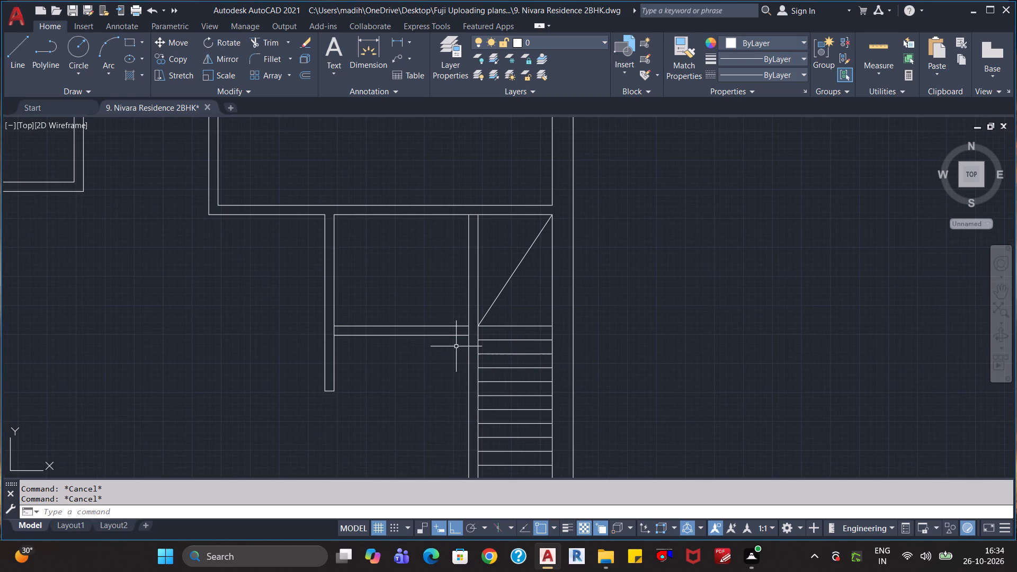
{"action": "type", "text": "ex"}
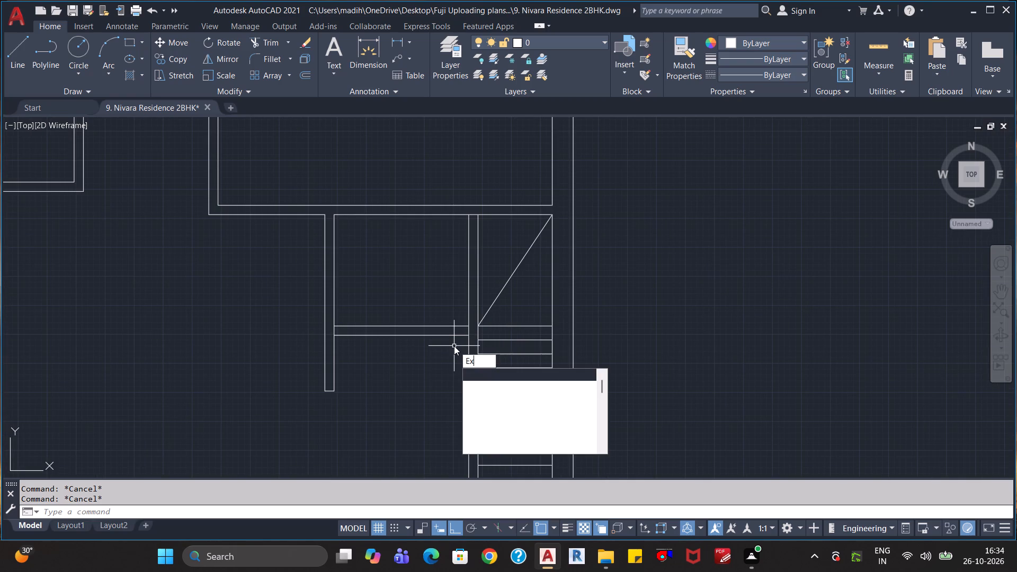
{"action": "key", "text": "Return"}
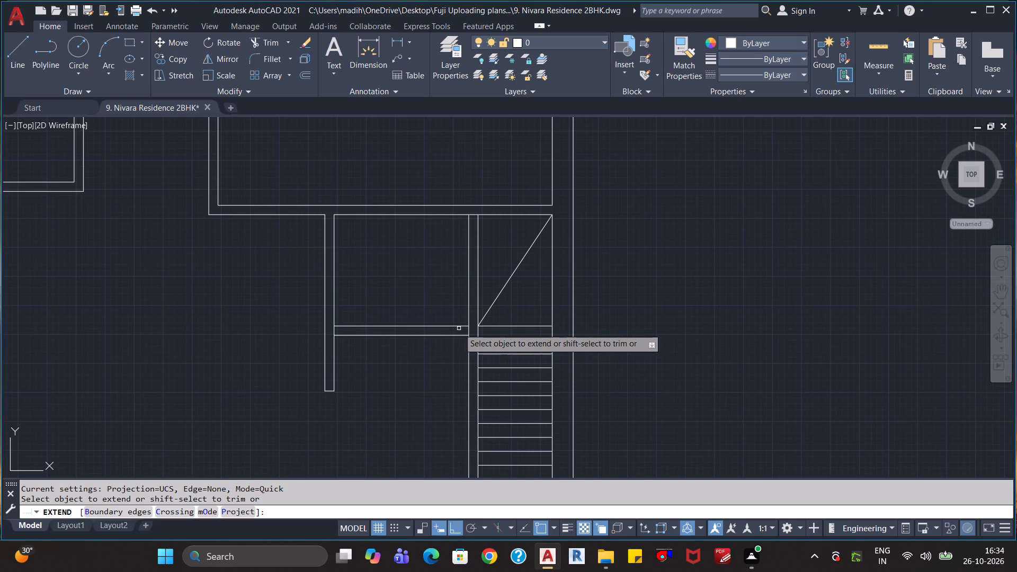
{"action": "left_click", "coordinate": [460, 326]}
{"action": "left_click", "coordinate": [456, 327]}
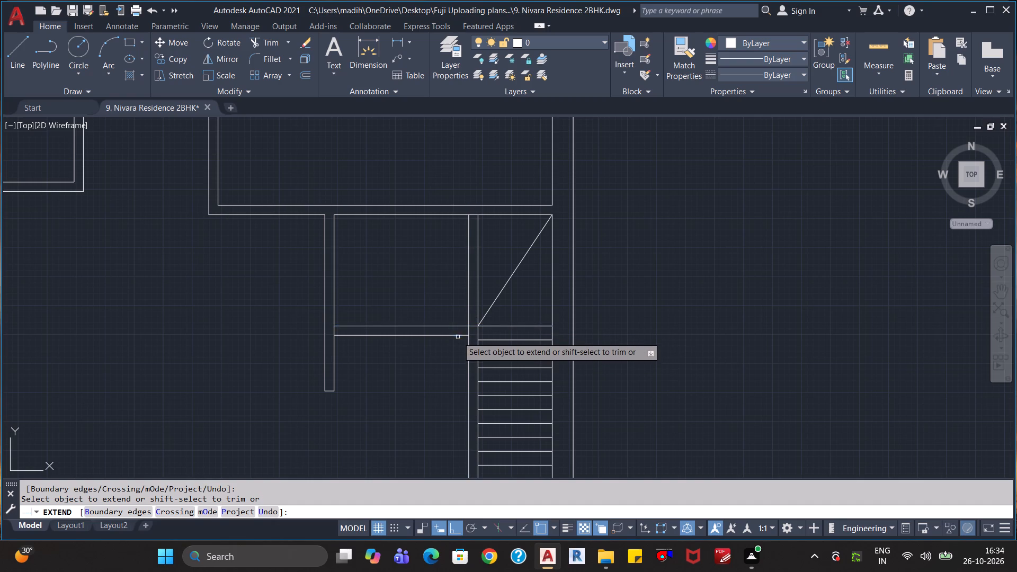
{"action": "left_click", "coordinate": [458, 335]}
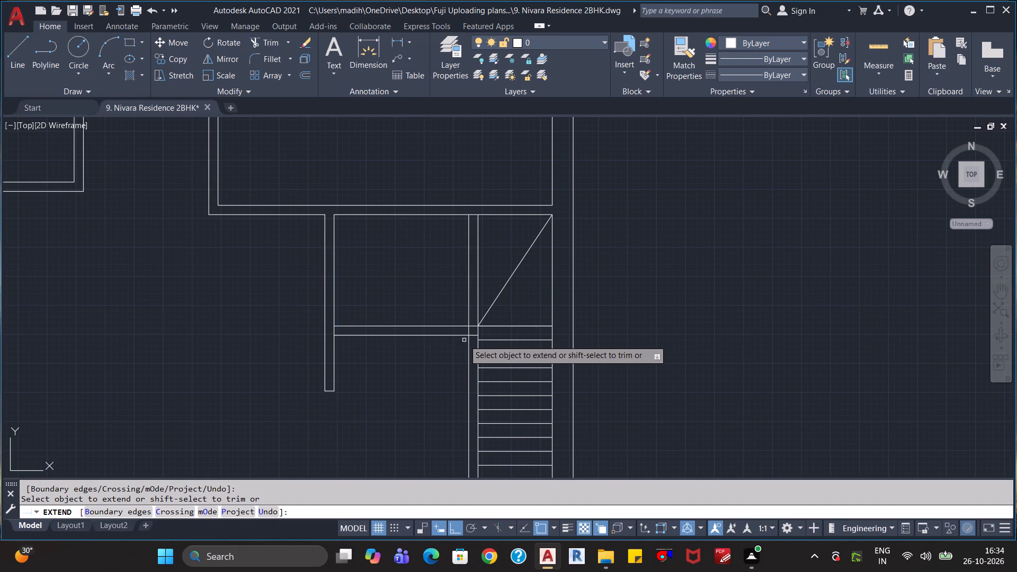
{"action": "left_click", "coordinate": [459, 335]}
{"action": "key", "text": "Escape"}
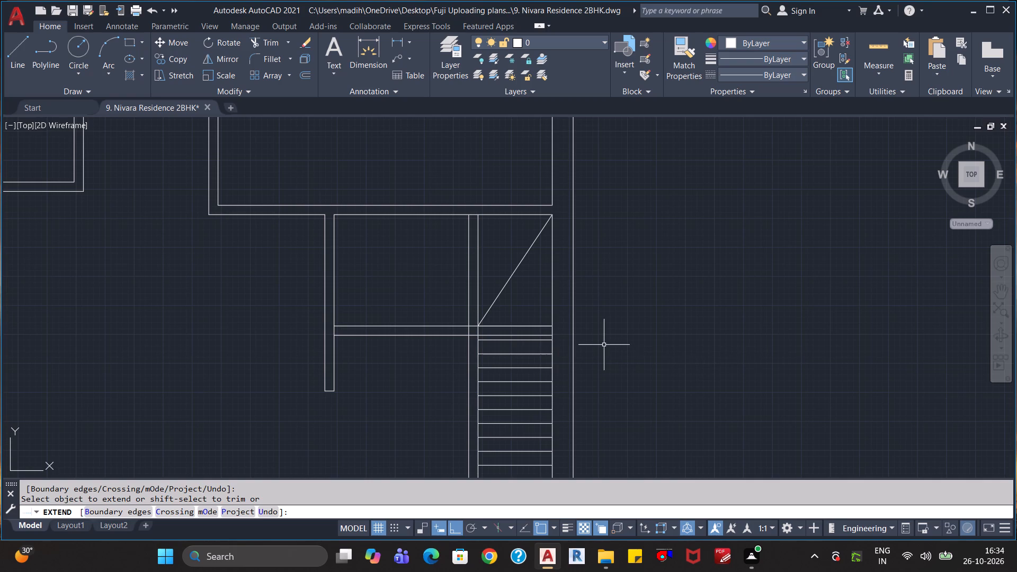
{"action": "key", "text": "Escape"}
{"action": "key", "text": "Escape"}
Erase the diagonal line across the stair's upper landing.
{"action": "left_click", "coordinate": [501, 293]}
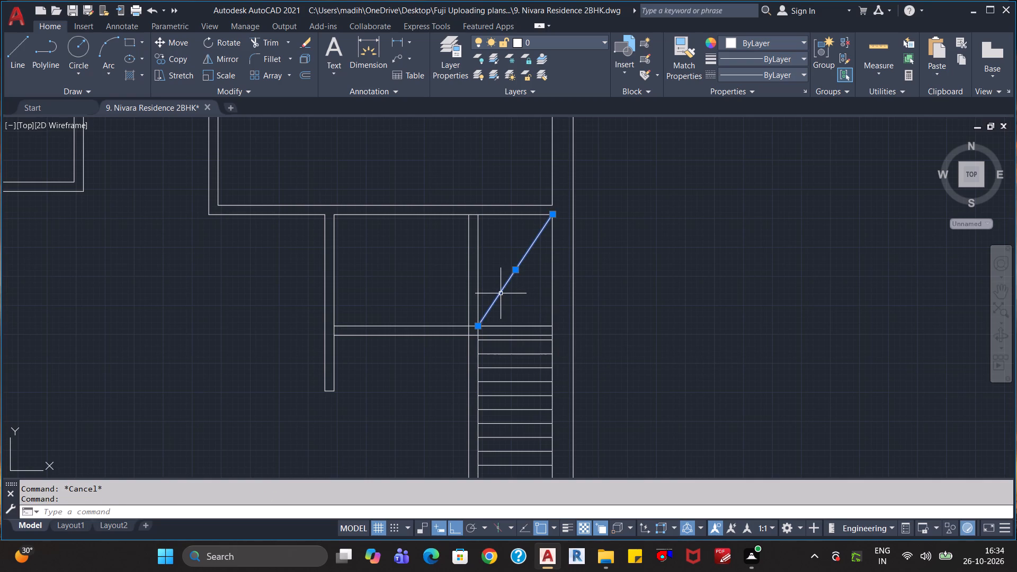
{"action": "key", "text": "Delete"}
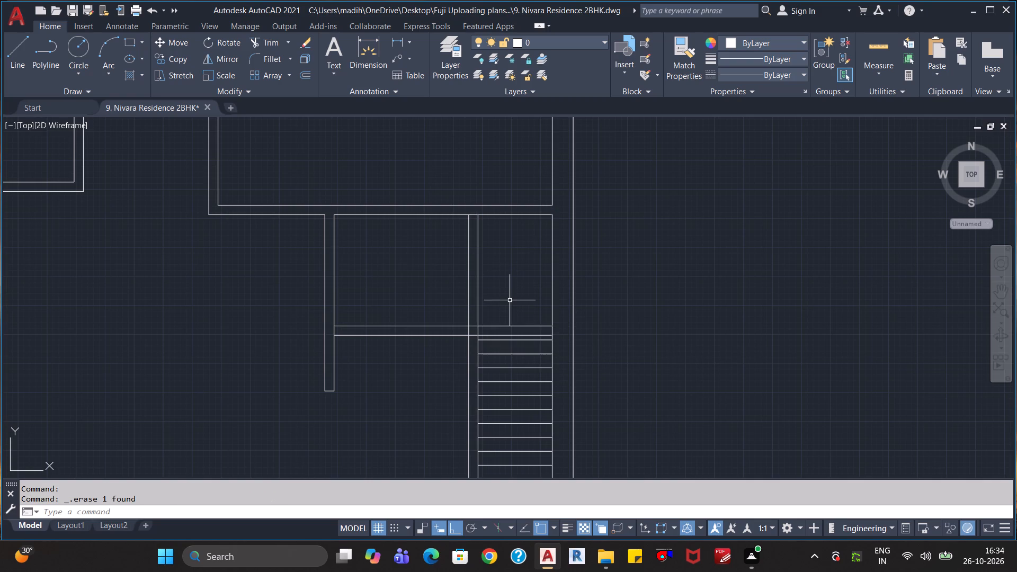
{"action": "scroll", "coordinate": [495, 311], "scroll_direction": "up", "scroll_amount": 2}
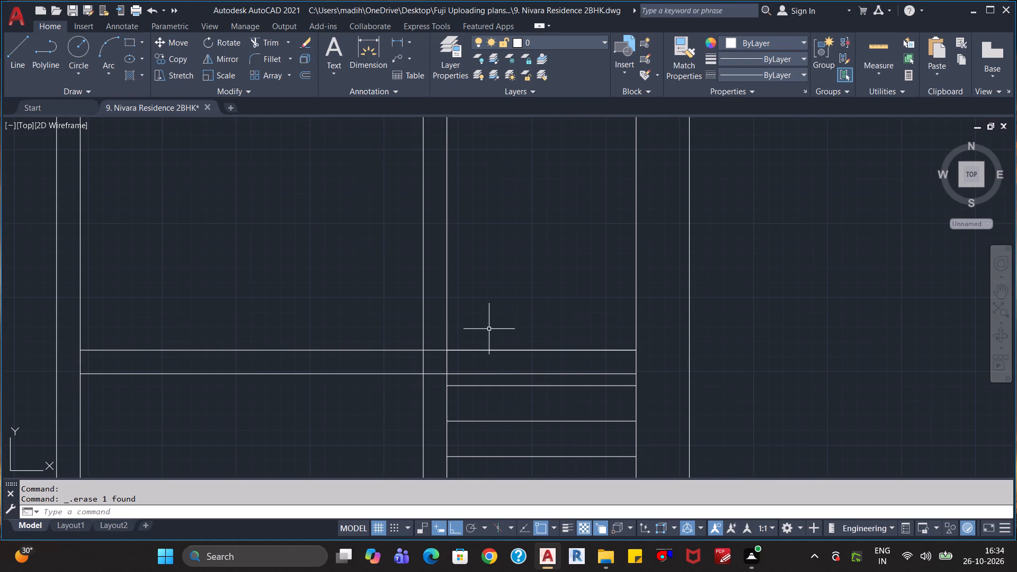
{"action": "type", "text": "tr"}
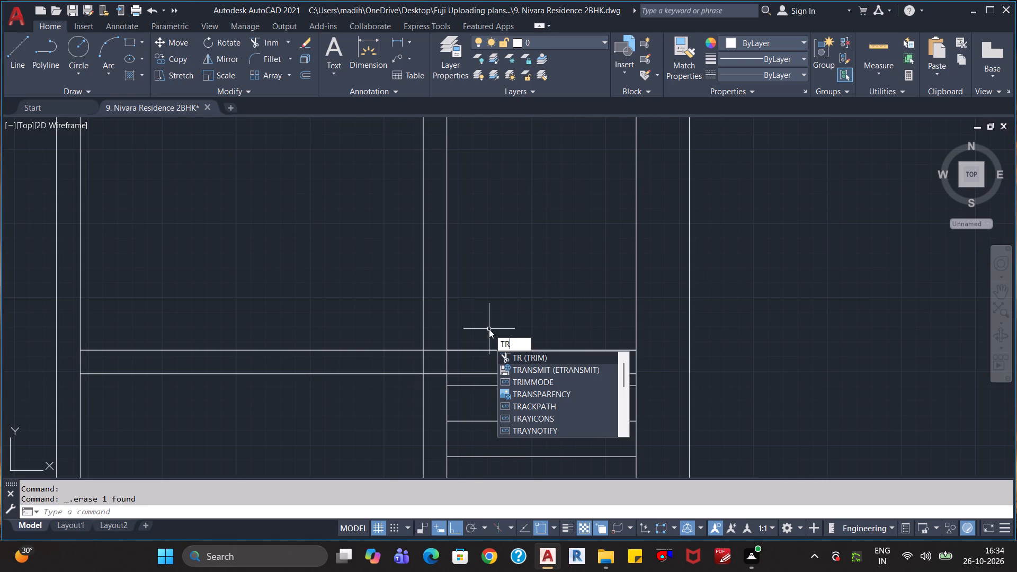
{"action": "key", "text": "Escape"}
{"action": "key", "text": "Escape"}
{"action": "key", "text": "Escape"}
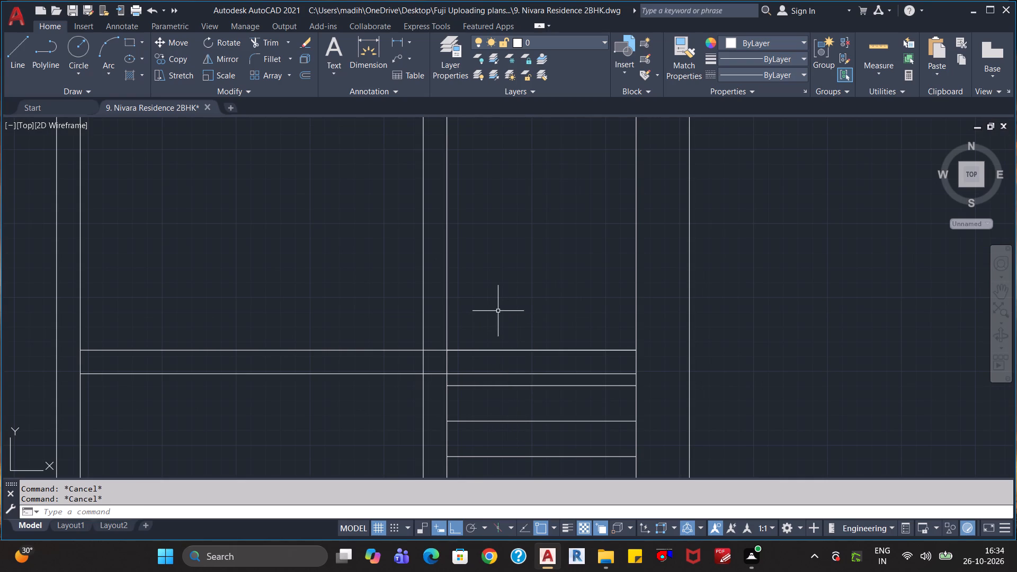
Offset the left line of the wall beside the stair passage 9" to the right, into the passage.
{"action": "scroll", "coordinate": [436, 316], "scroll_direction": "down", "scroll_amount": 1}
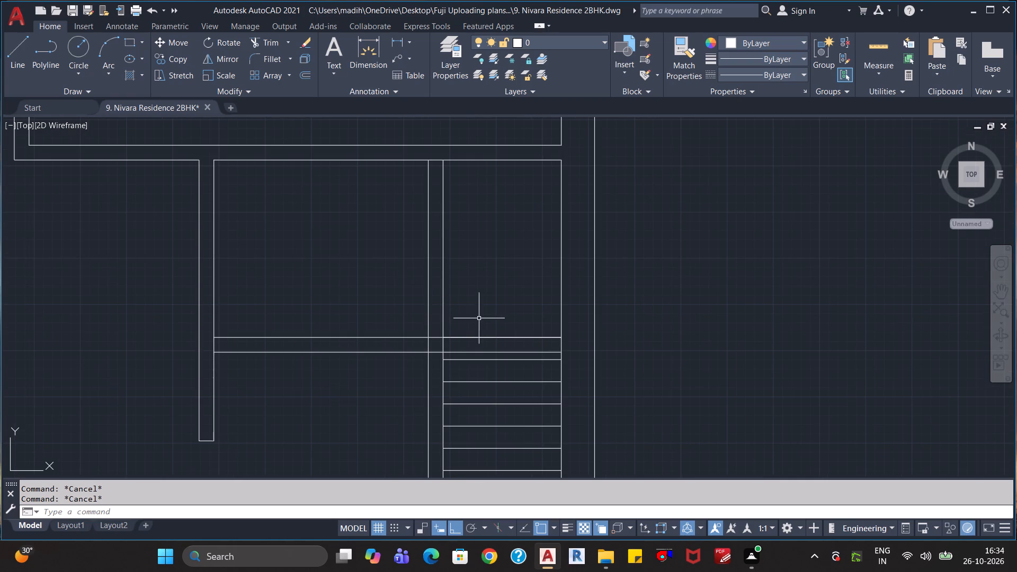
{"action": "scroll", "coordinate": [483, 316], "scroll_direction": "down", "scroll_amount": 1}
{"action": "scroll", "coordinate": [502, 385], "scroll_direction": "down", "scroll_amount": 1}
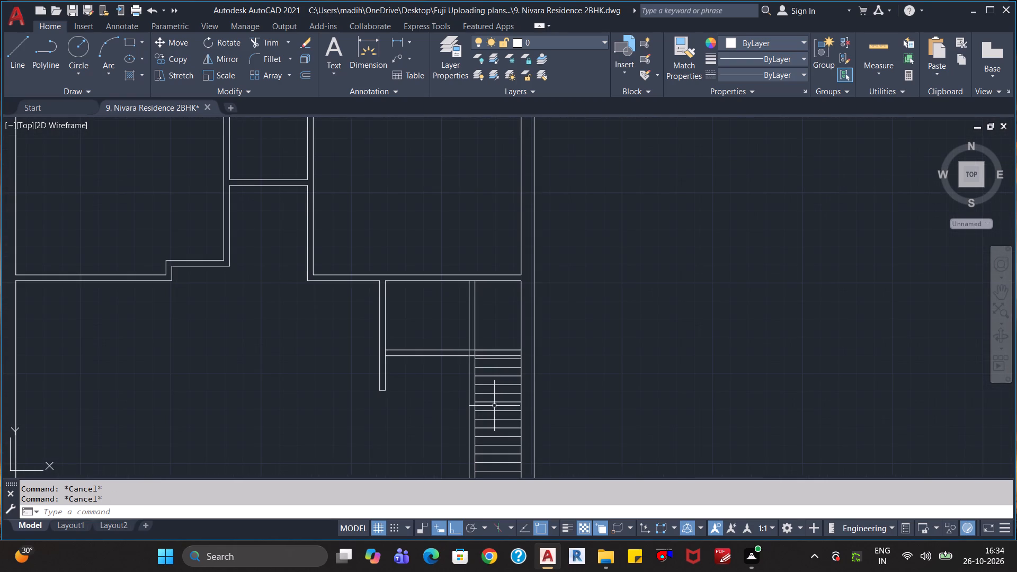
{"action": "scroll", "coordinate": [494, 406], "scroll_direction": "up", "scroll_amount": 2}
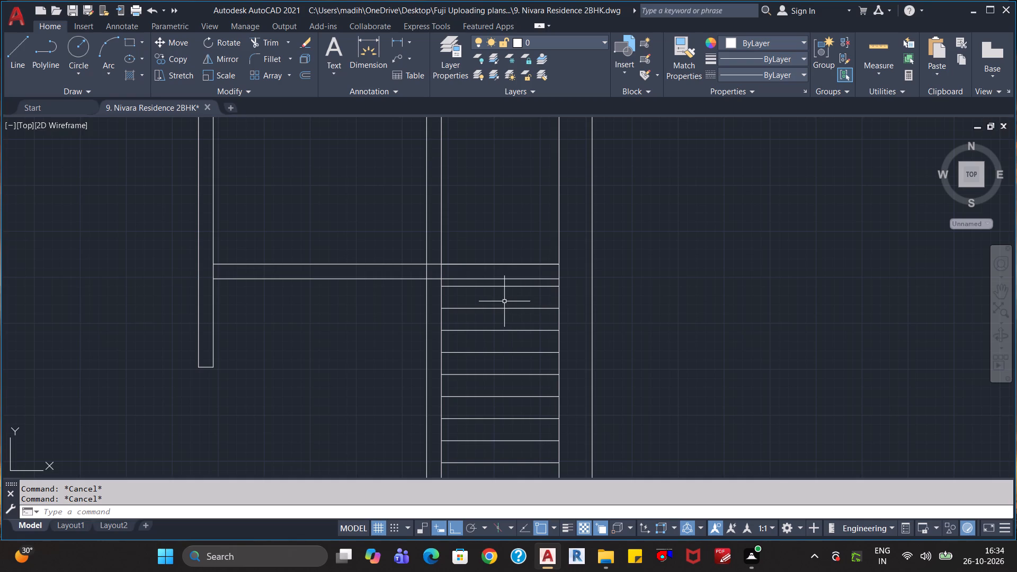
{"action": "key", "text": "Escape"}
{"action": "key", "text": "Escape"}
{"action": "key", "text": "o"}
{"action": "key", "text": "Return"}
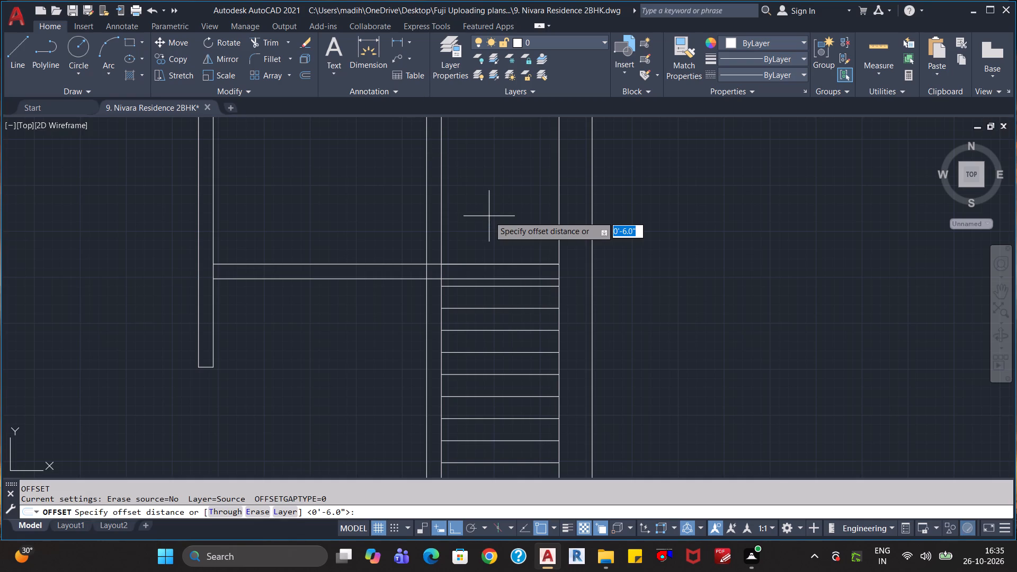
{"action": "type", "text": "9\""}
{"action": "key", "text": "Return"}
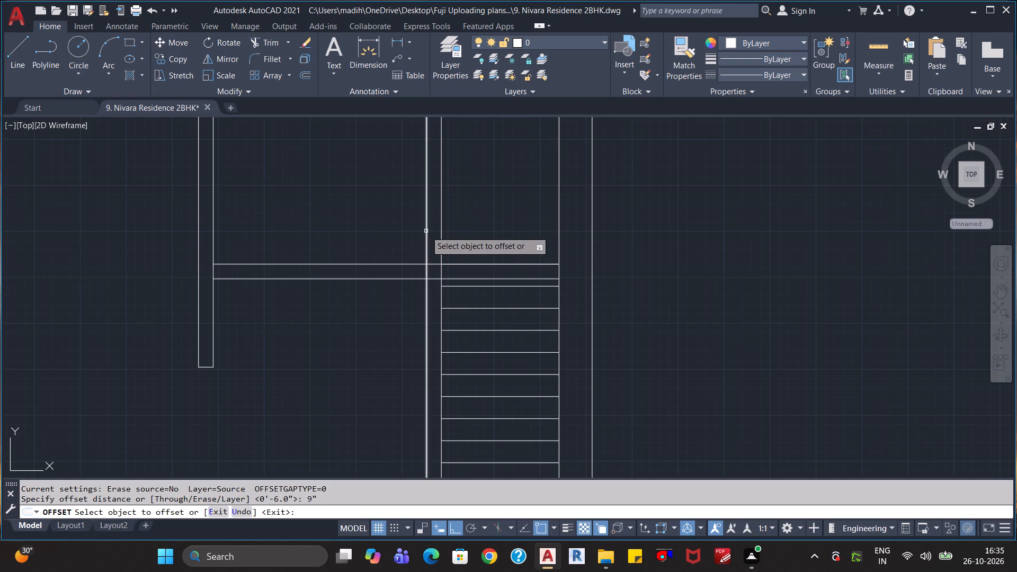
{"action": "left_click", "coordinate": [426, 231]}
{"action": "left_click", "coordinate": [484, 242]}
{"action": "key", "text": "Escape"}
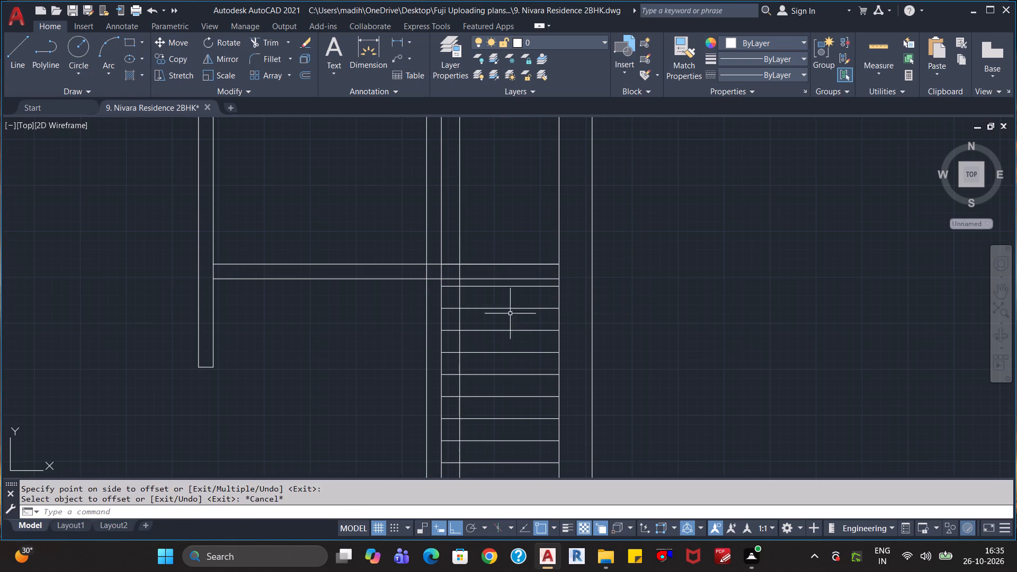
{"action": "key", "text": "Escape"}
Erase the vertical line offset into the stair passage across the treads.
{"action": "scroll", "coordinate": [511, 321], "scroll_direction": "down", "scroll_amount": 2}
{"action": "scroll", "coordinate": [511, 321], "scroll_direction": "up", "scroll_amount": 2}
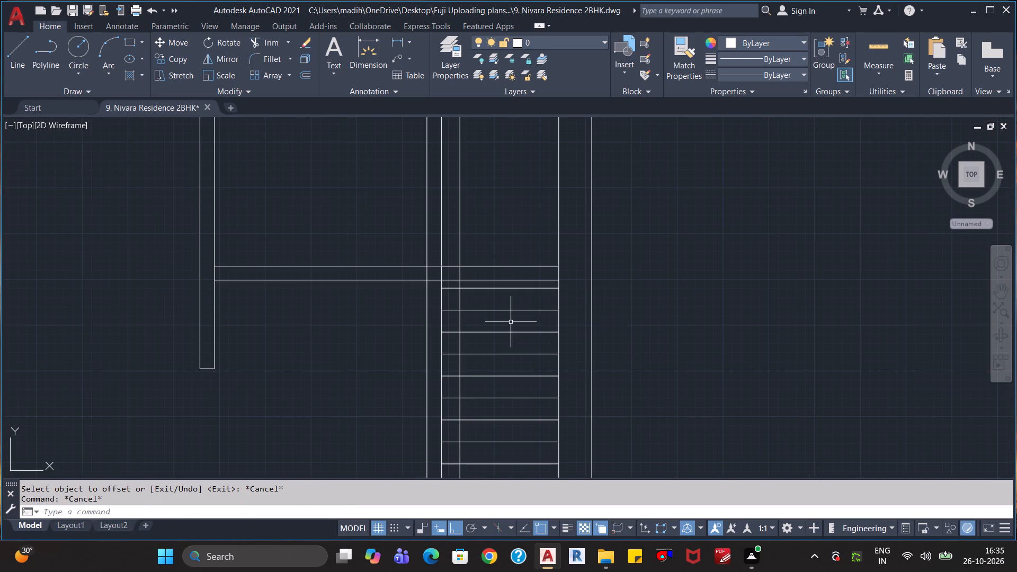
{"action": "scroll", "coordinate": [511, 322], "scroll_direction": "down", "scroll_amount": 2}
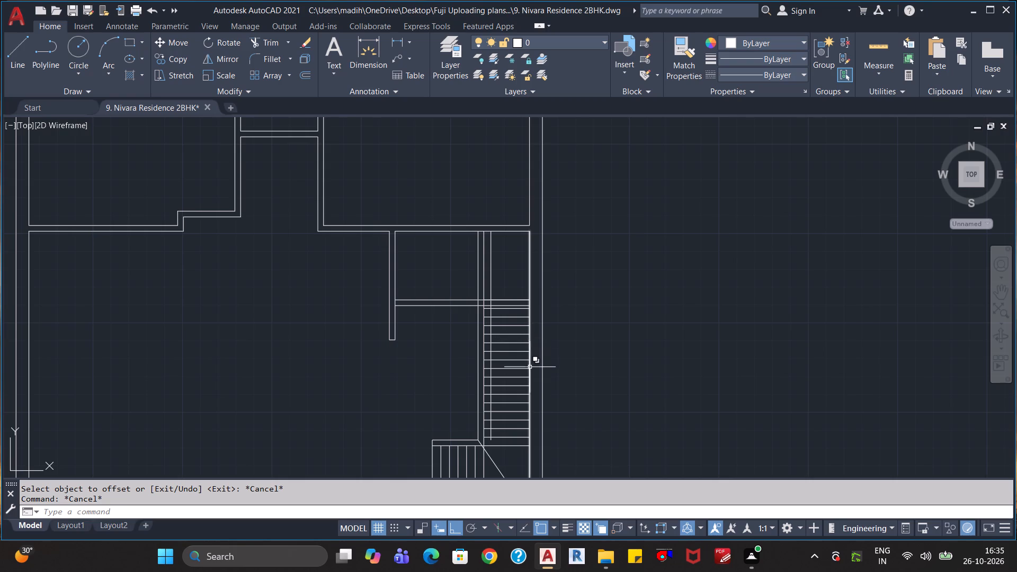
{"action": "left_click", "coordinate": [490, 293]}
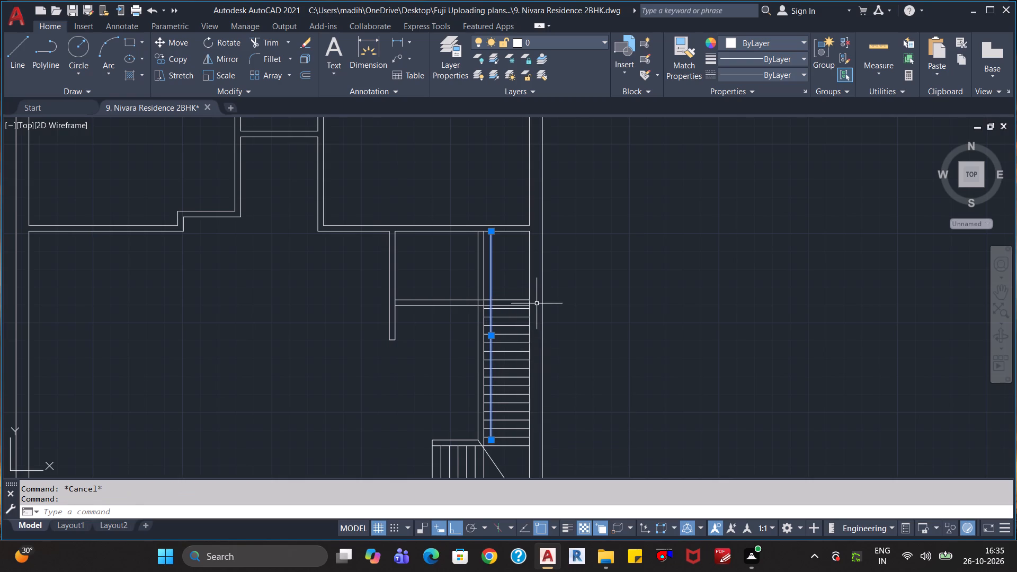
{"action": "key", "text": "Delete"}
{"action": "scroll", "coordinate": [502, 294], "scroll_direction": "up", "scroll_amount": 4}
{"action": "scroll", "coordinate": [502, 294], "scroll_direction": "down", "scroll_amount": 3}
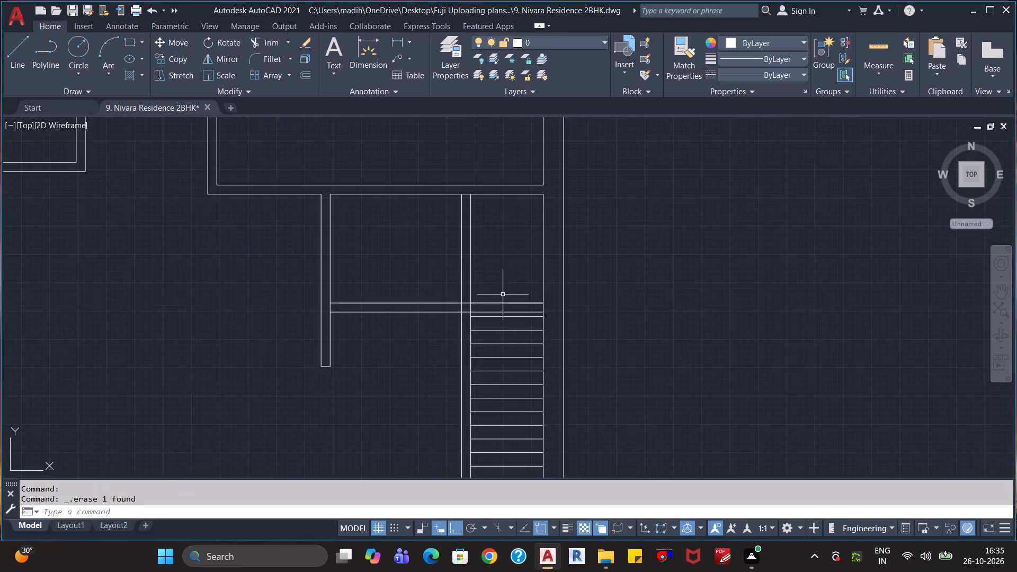
Undo the recent offset, line erasures and partition wall extension around the stair's upper landing.
{"action": "key", "text": "ctrl+z"}
{"action": "key", "text": "ctrl+z"}
{"action": "key", "text": "ctrl+z"}
{"action": "key", "text": "ctrl+z"}
{"action": "key", "text": "ctrl+z"}
{"action": "key", "text": "ctrl+z"}
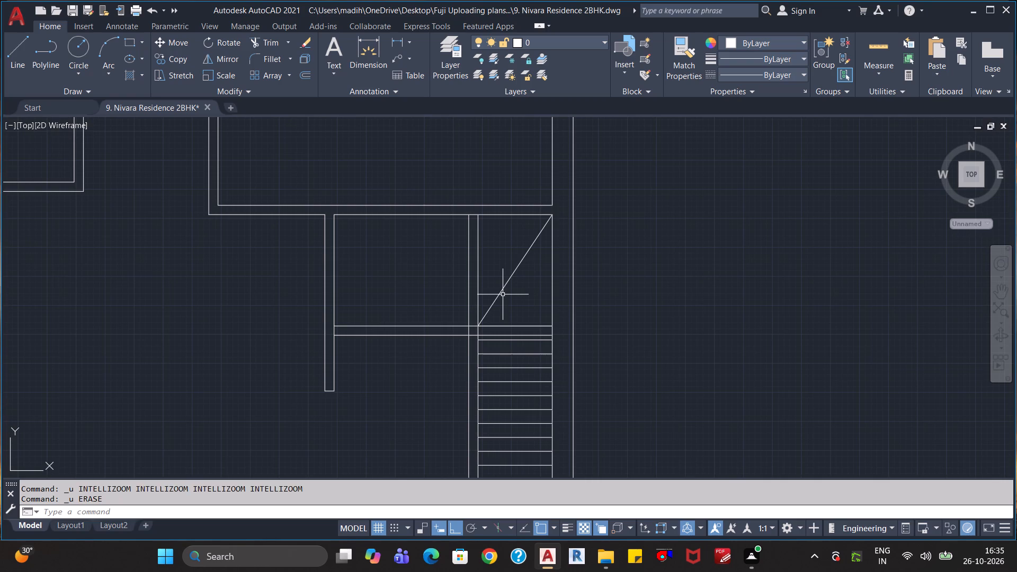
{"action": "key", "text": "ctrl+z"}
{"action": "key", "text": "ctrl+z"}
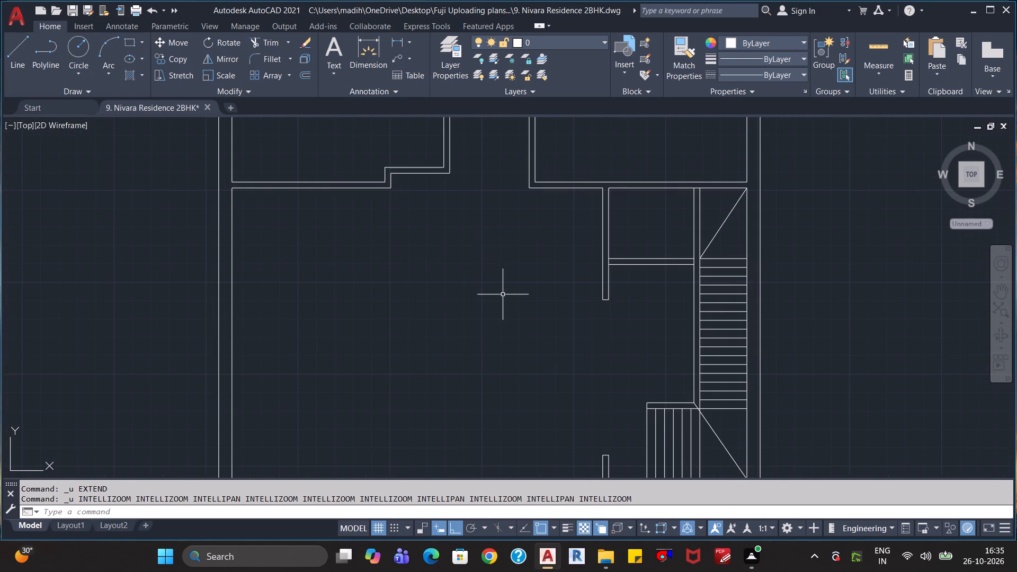
Extend the lower line of the small room's bottom partition to the tread-side line of the wall beside the stair.
{"action": "scroll", "coordinate": [544, 309], "scroll_direction": "down", "scroll_amount": 1}
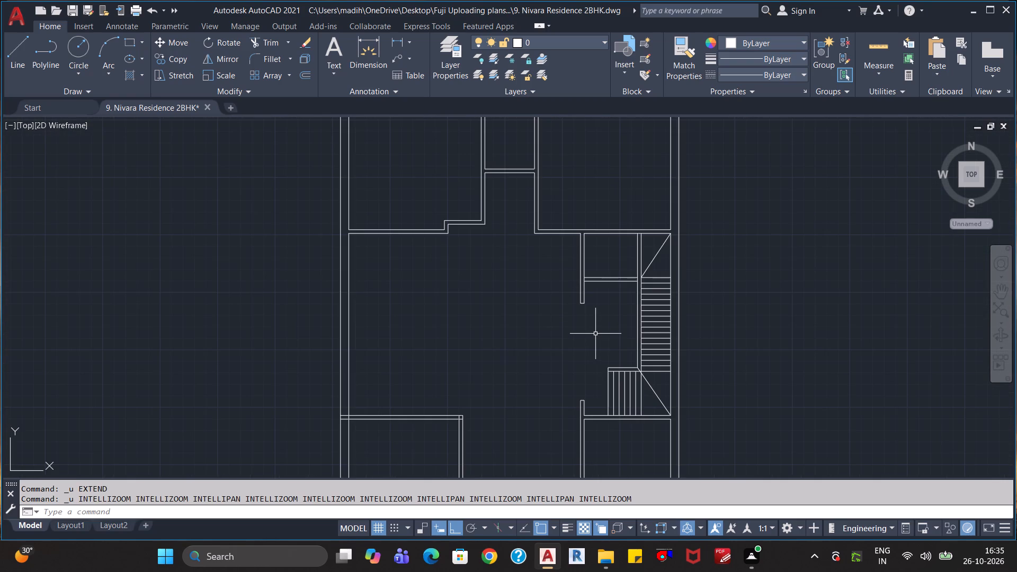
{"action": "middle_click_drag", "start_coordinate": [594, 332], "coordinate": [490, 273]}
{"action": "scroll", "coordinate": [487, 269], "scroll_direction": "down", "scroll_amount": 1}
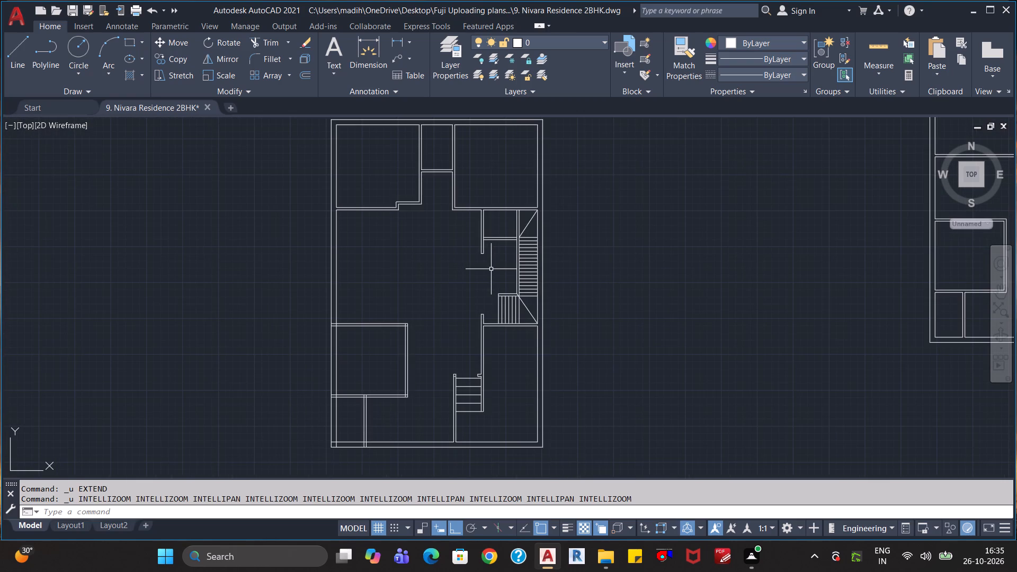
{"action": "scroll", "coordinate": [543, 265], "scroll_direction": "up", "scroll_amount": 3}
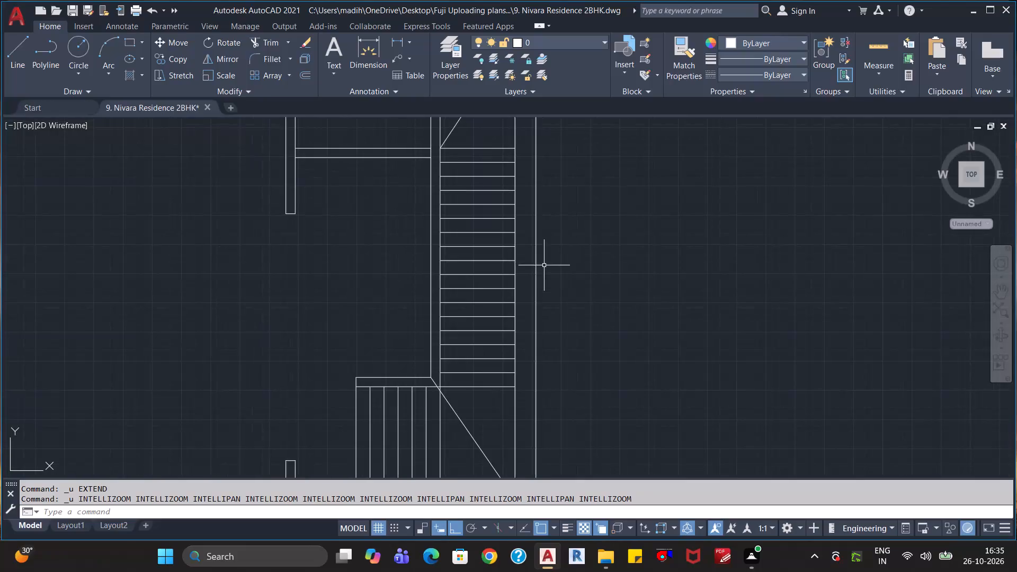
{"action": "type", "text": "ex"}
{"action": "key", "text": "Return"}
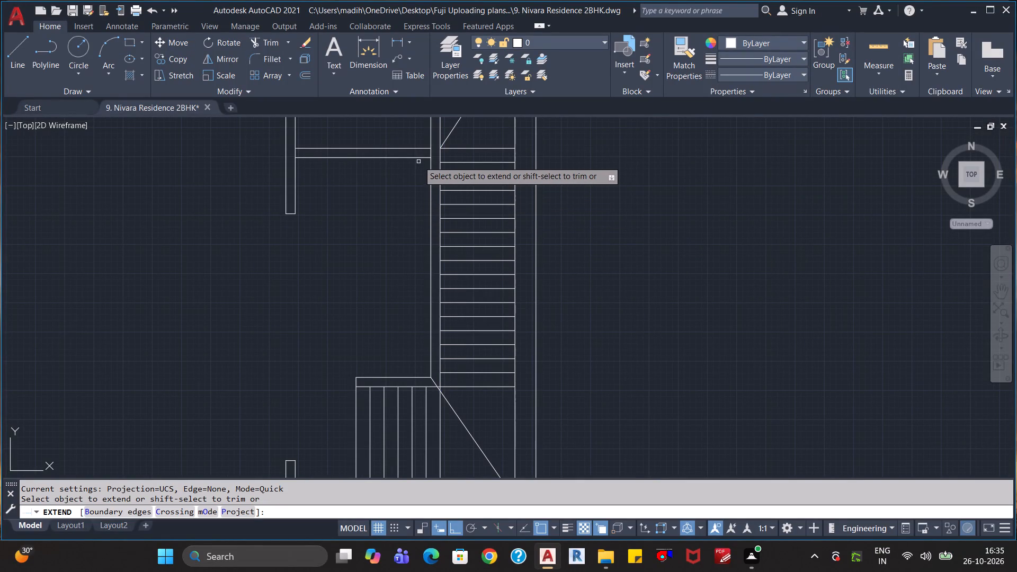
{"action": "left_click", "coordinate": [424, 157]}
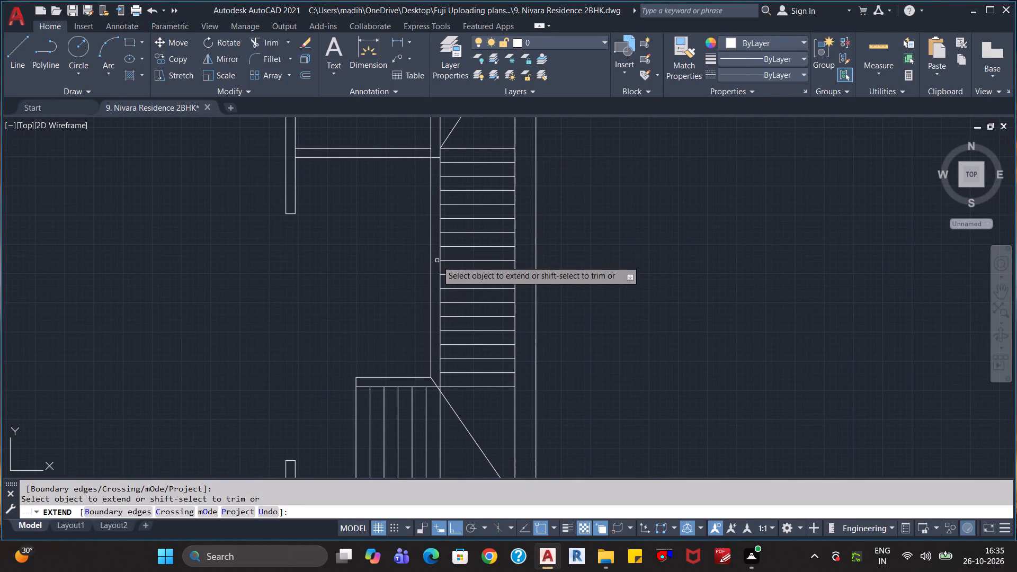
{"action": "key", "text": "Escape"}
{"action": "key", "text": "Escape"}
{"action": "key", "text": "Escape"}
Erase the diagonal line across the stair's lower landing.
{"action": "left_click", "coordinate": [471, 432]}
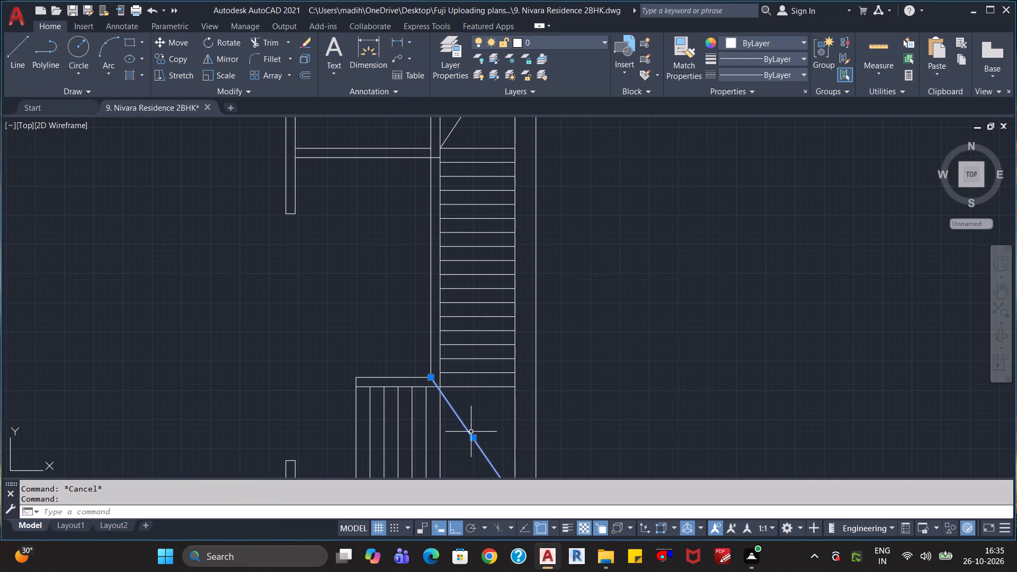
{"action": "key", "text": "Delete"}
Draw a diagonal line across the lower landing from its upper-left corner to its lower-right corner at the outer wall.
{"action": "scroll", "coordinate": [471, 428], "scroll_direction": "down", "scroll_amount": 1}
{"action": "middle_click_drag", "start_coordinate": [471, 428], "coordinate": [442, 391]}
{"action": "key", "text": "l"}
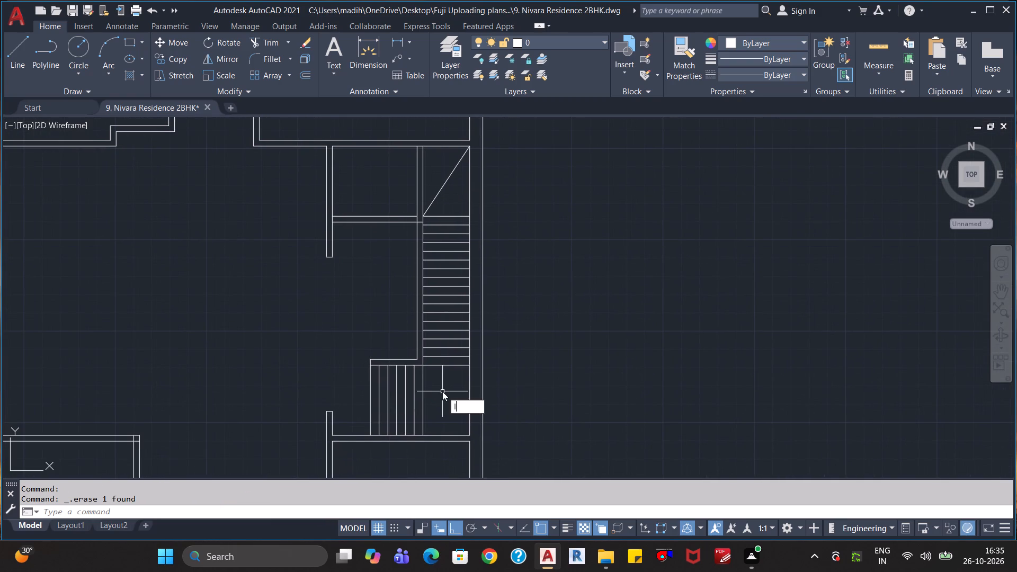
{"action": "key", "text": "Return"}
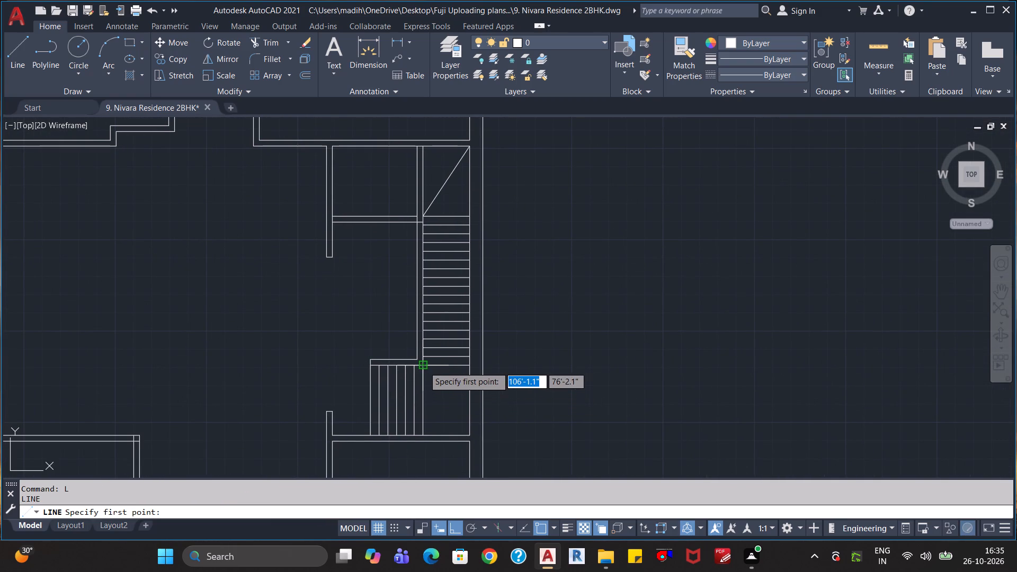
{"action": "left_click", "coordinate": [424, 367]}
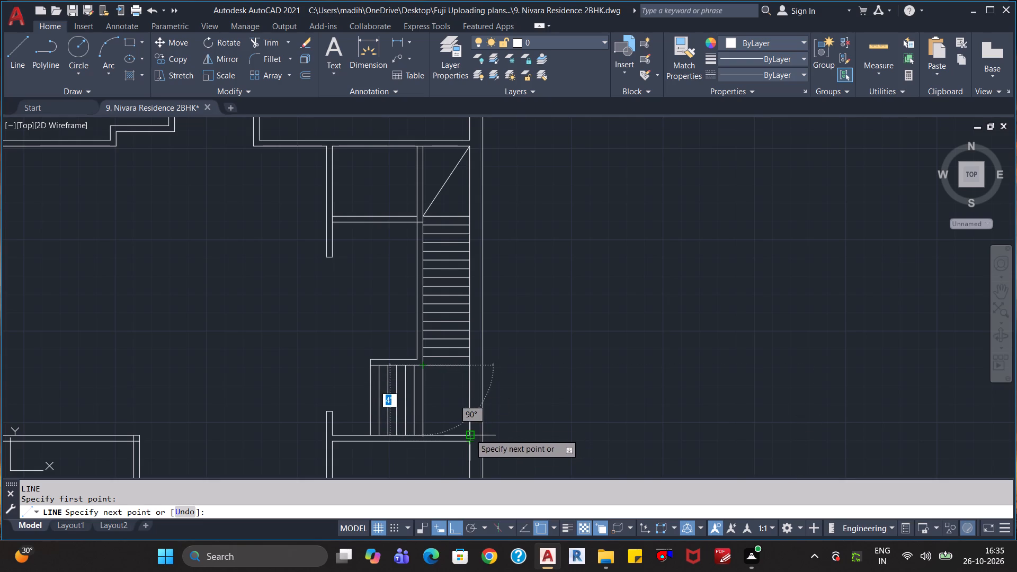
{"action": "left_click", "coordinate": [470, 434]}
{"action": "key", "text": "Escape"}
Trim the stair-side wall's left line between the two lines of the small room's bottom partition.
{"action": "scroll", "coordinate": [414, 364], "scroll_direction": "down", "scroll_amount": 1}
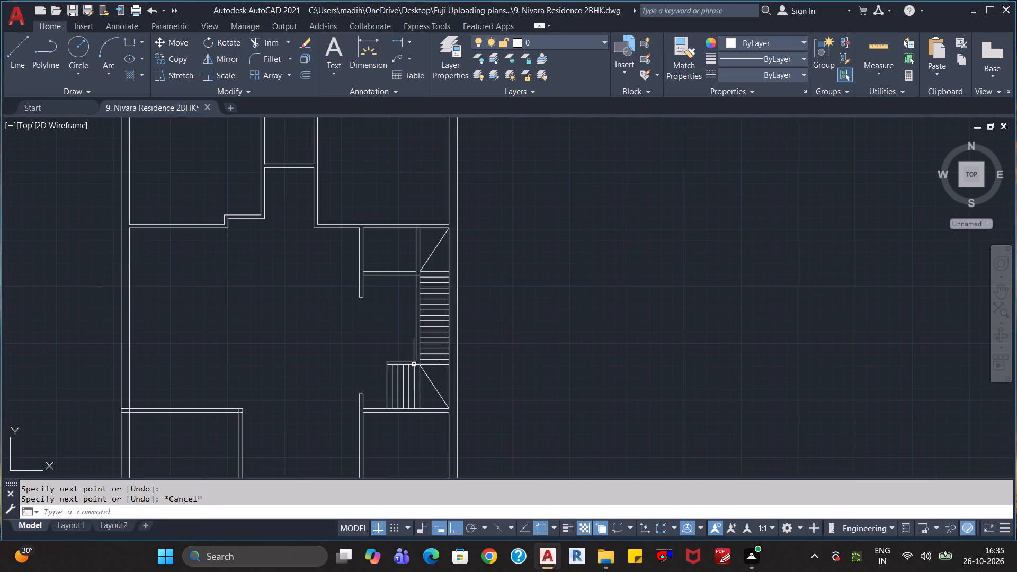
{"action": "scroll", "coordinate": [436, 370], "scroll_direction": "up", "scroll_amount": 3}
{"action": "middle_click_drag", "start_coordinate": [435, 371], "coordinate": [471, 470]}
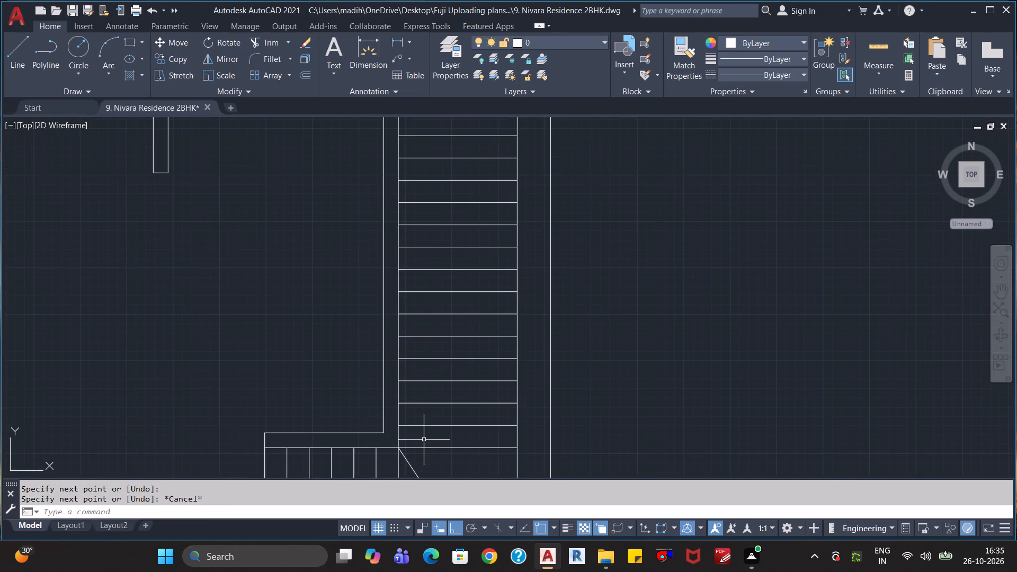
{"action": "scroll", "coordinate": [421, 438], "scroll_direction": "down", "scroll_amount": 1}
{"action": "scroll", "coordinate": [412, 235], "scroll_direction": "up", "scroll_amount": 3}
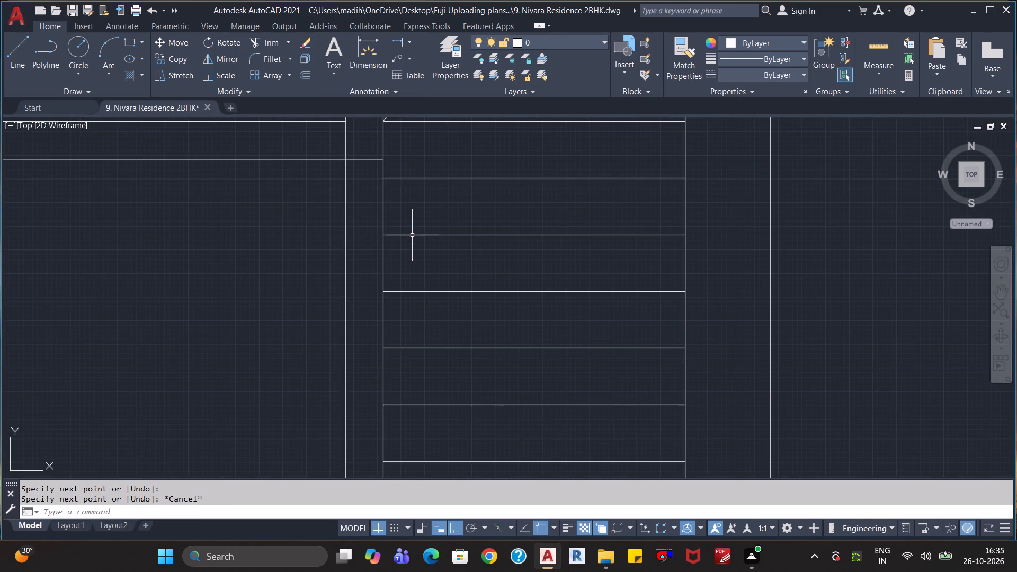
{"action": "scroll", "coordinate": [350, 251], "scroll_direction": "down", "scroll_amount": 3}
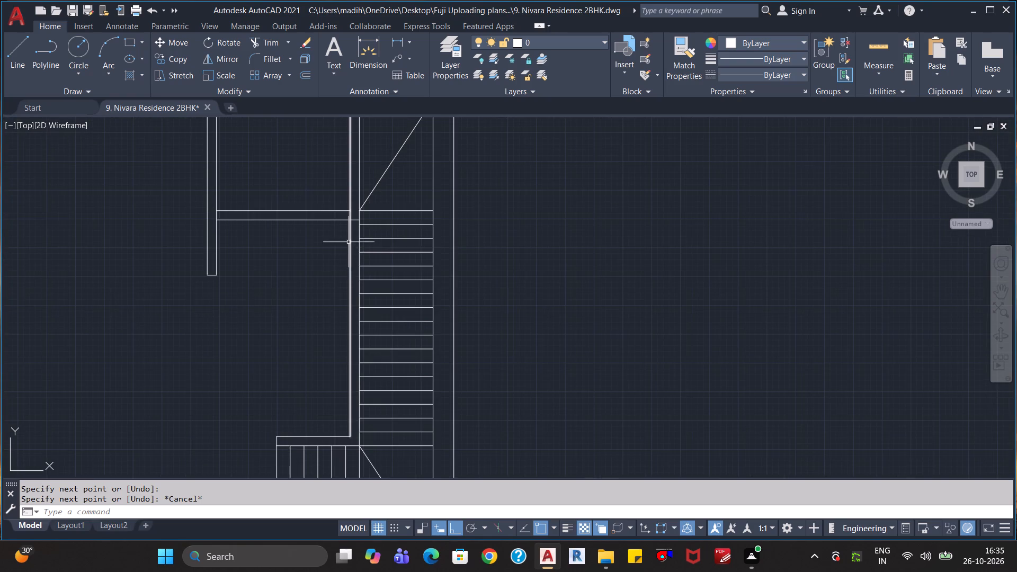
{"action": "middle_click_drag", "start_coordinate": [349, 255], "coordinate": [338, 370]}
{"action": "scroll", "coordinate": [326, 343], "scroll_direction": "up", "scroll_amount": 2}
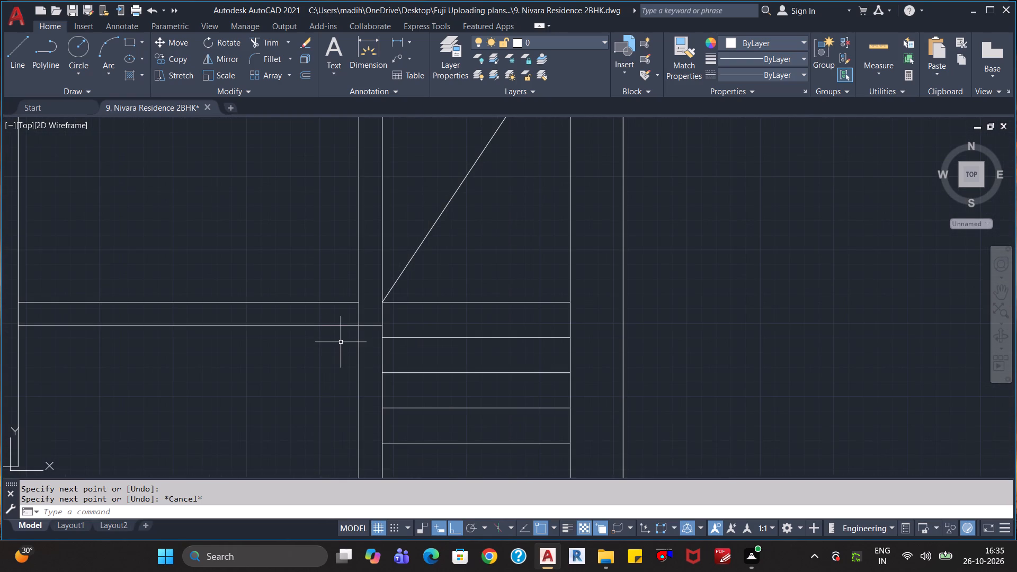
{"action": "type", "text": "tr"}
{"action": "key", "text": "Return"}
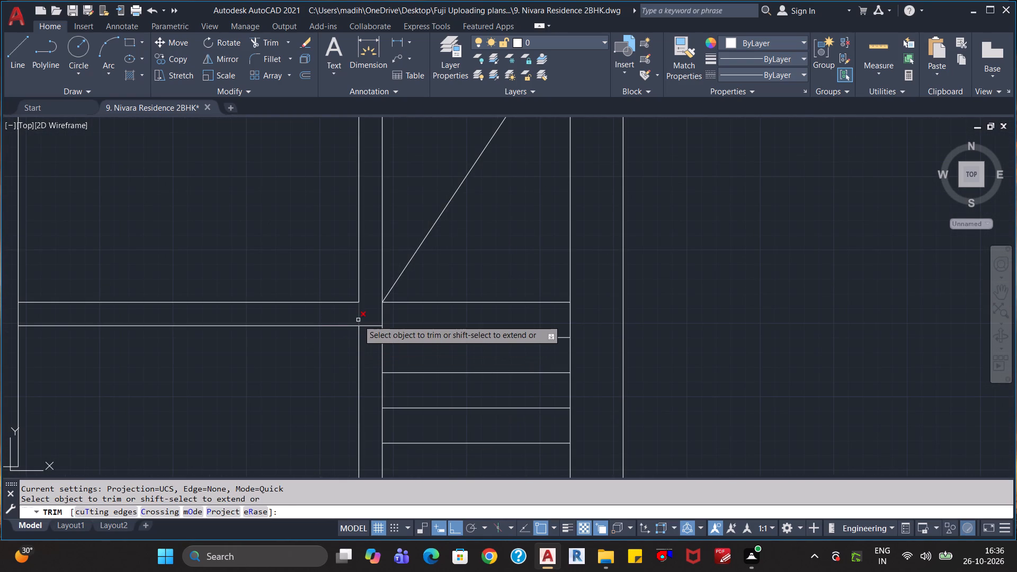
{"action": "left_click", "coordinate": [358, 320]}
{"action": "key", "text": "Escape"}
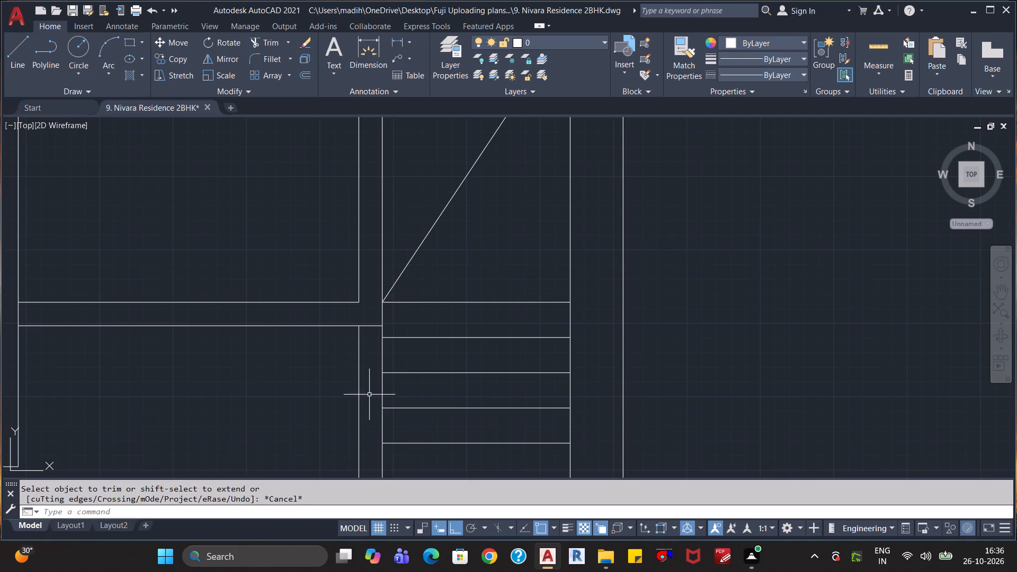
{"action": "key", "text": "Escape"}
Trim the line segments closing the small room's wall junctions at its lower-left and upper-right corners.
{"action": "scroll", "coordinate": [367, 404], "scroll_direction": "down", "scroll_amount": 1}
{"action": "middle_click_drag", "start_coordinate": [349, 449], "coordinate": [325, 329]}
{"action": "scroll", "coordinate": [325, 332], "scroll_direction": "down", "scroll_amount": 1}
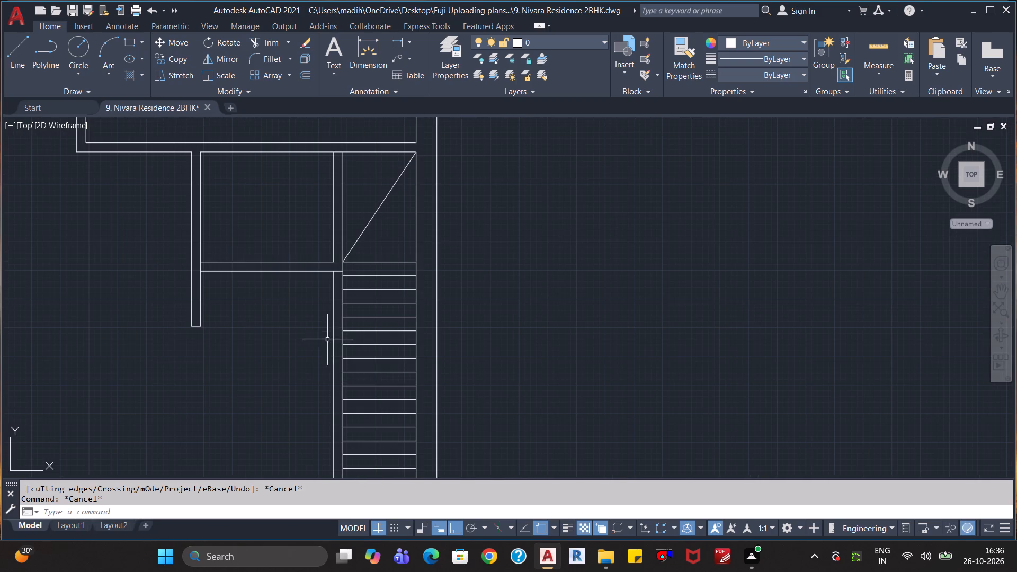
{"action": "scroll", "coordinate": [358, 376], "scroll_direction": "down", "scroll_amount": 1}
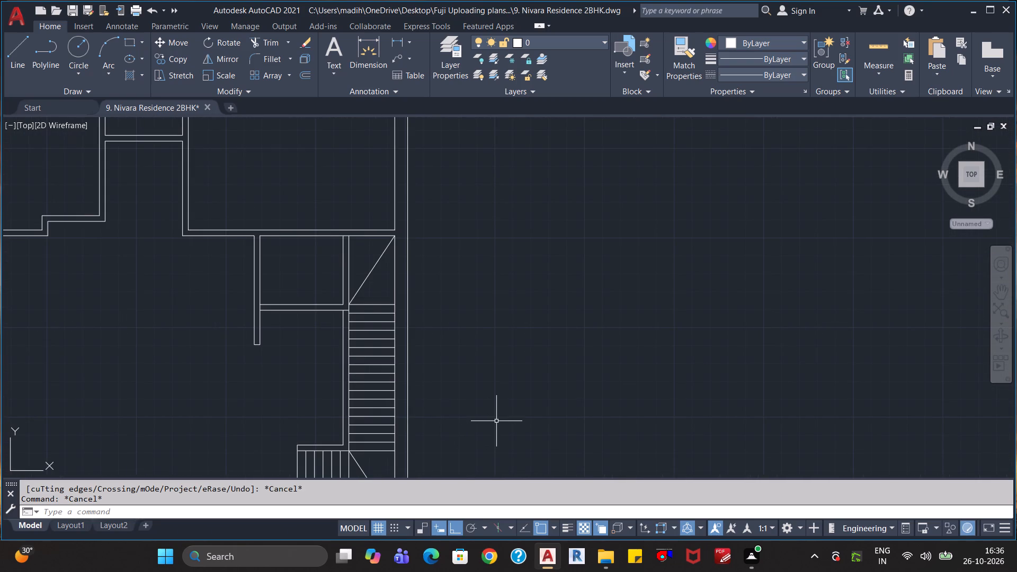
{"action": "scroll", "coordinate": [496, 421], "scroll_direction": "down", "scroll_amount": 1}
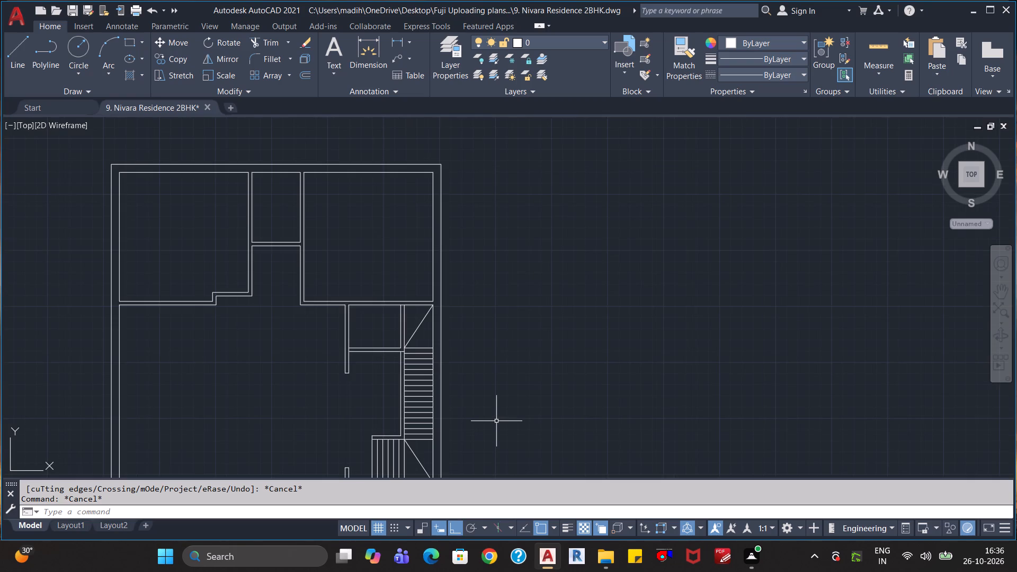
{"action": "middle_click_drag", "start_coordinate": [496, 421], "coordinate": [480, 343]}
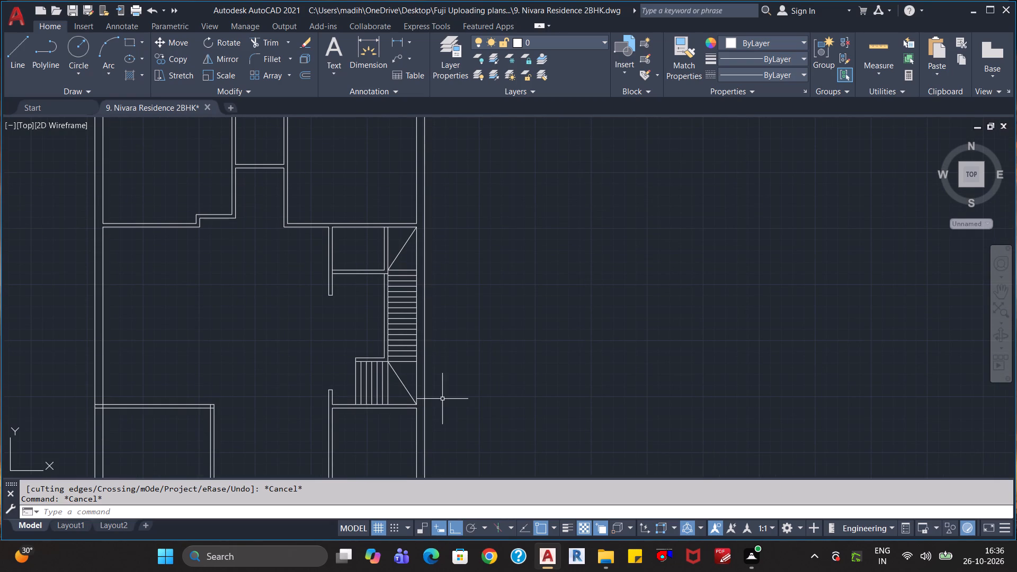
{"action": "type", "text": "tr"}
{"action": "key", "text": "Return"}
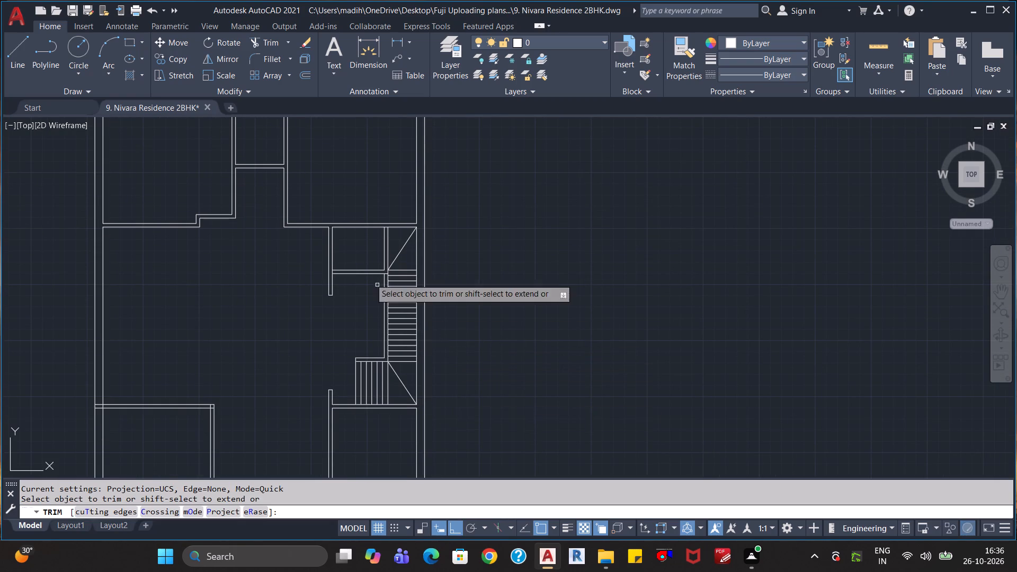
{"action": "scroll", "coordinate": [306, 261], "scroll_direction": "up", "scroll_amount": 4}
{"action": "left_click", "coordinate": [475, 334]}
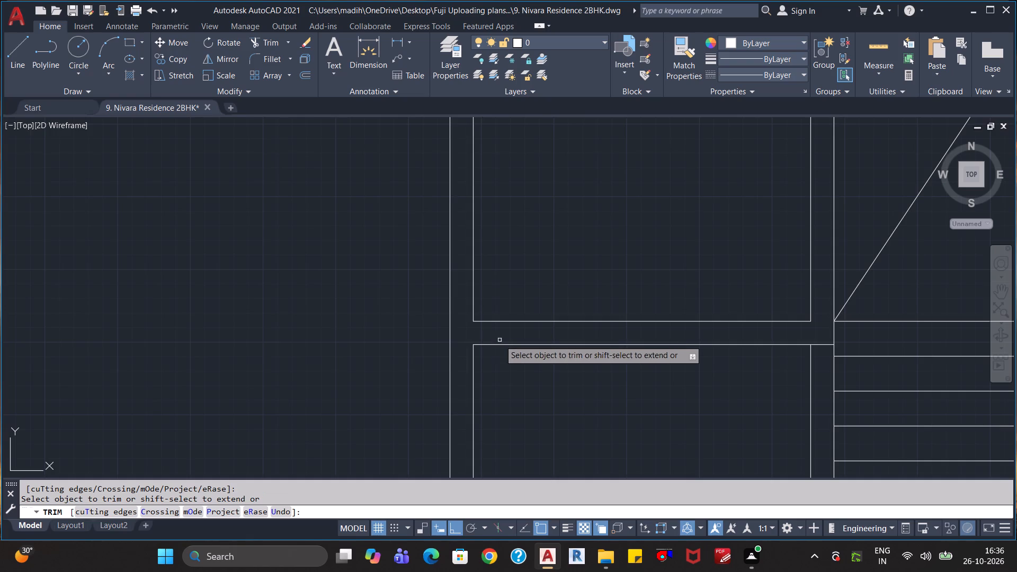
{"action": "scroll", "coordinate": [501, 343], "scroll_direction": "down", "scroll_amount": 3}
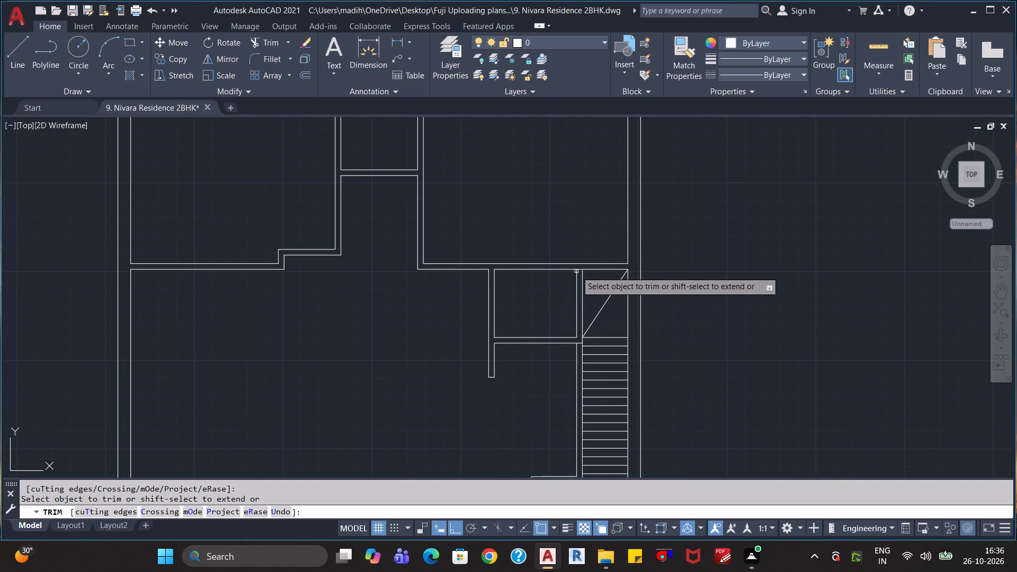
{"action": "scroll", "coordinate": [581, 270], "scroll_direction": "up", "scroll_amount": 4}
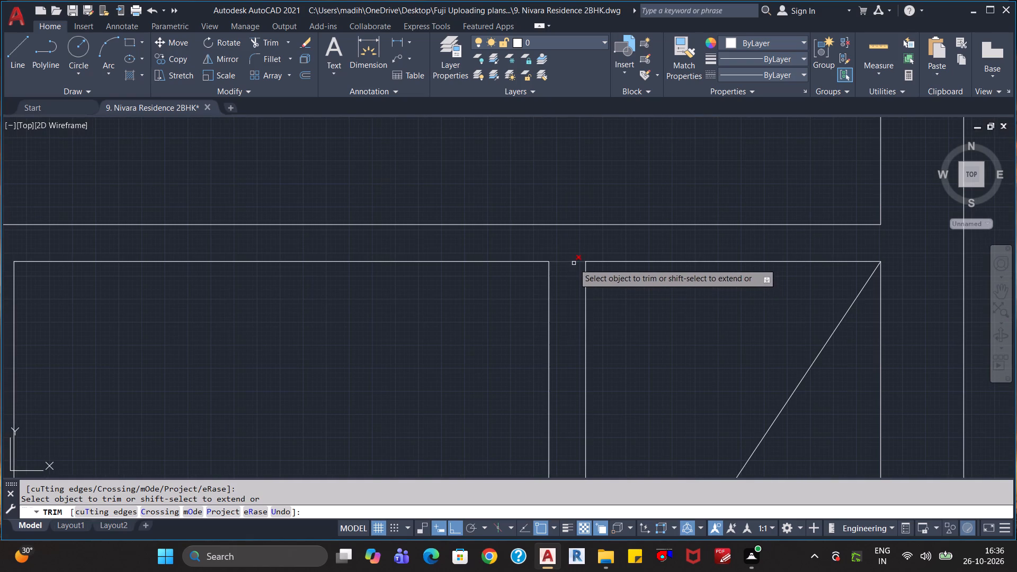
{"action": "left_click", "coordinate": [573, 272]}
{"action": "left_click_drag", "start_coordinate": [574, 249], "coordinate": [574, 255]}
{"action": "scroll", "coordinate": [569, 266], "scroll_direction": "down", "scroll_amount": 1}
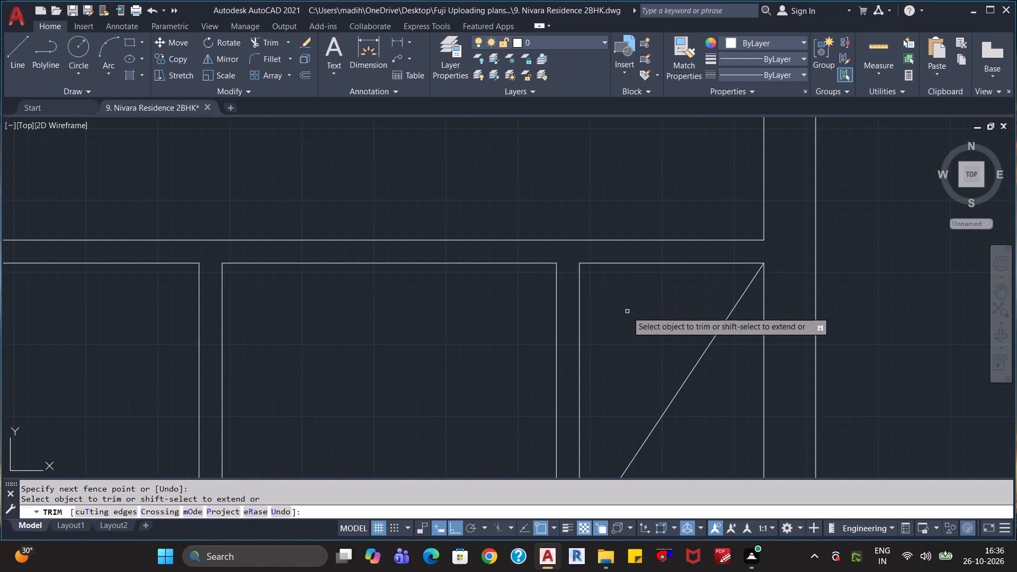
{"action": "key", "text": "Escape"}
{"action": "key", "text": "Escape"}
Offset the upper stair flight's left edge line by 3" into the stair-side wall.
{"action": "scroll", "coordinate": [660, 365], "scroll_direction": "down", "scroll_amount": 3}
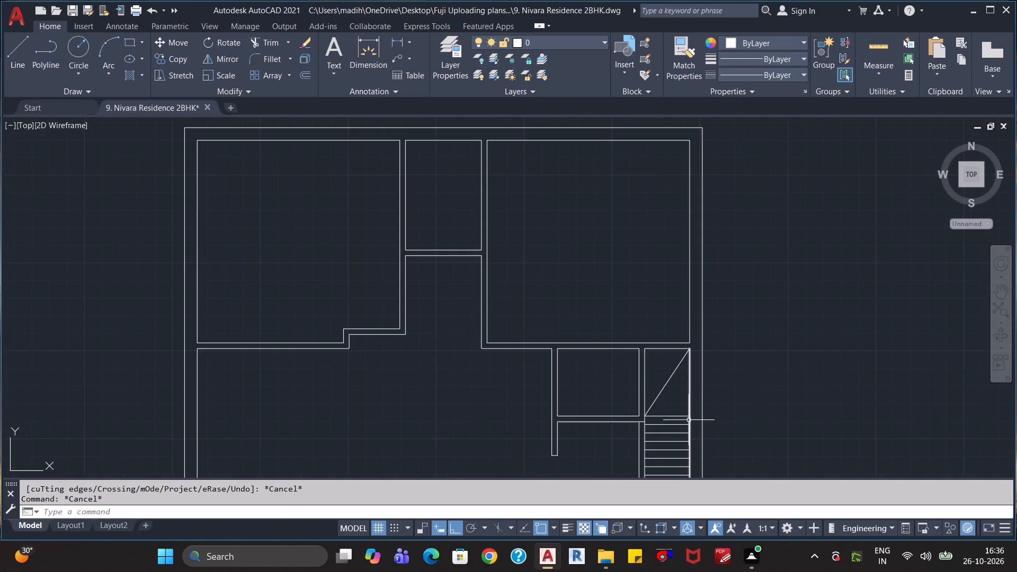
{"action": "middle_click_drag", "start_coordinate": [608, 399], "coordinate": [584, 313]}
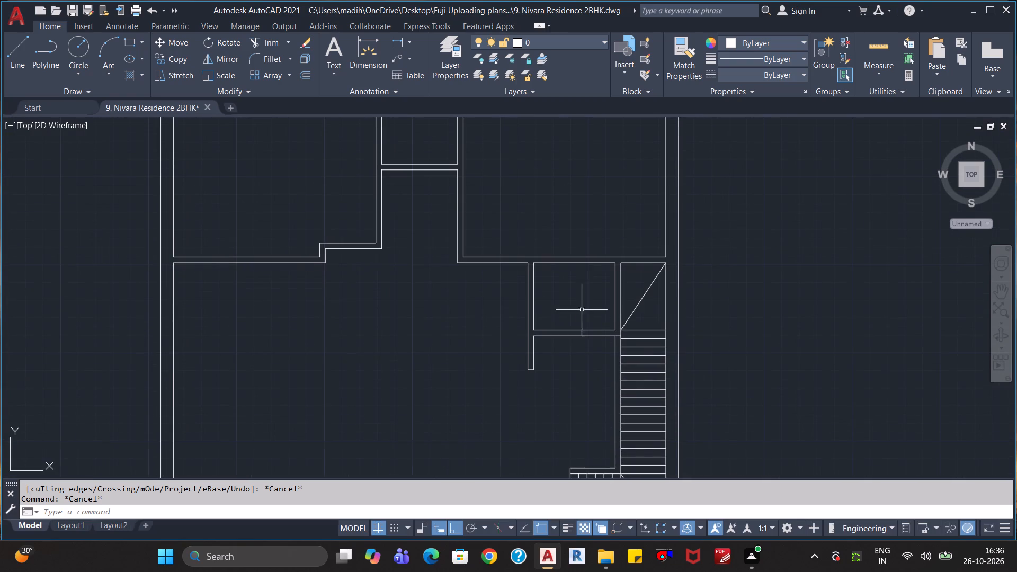
{"action": "scroll", "coordinate": [602, 374], "scroll_direction": "down", "scroll_amount": 1}
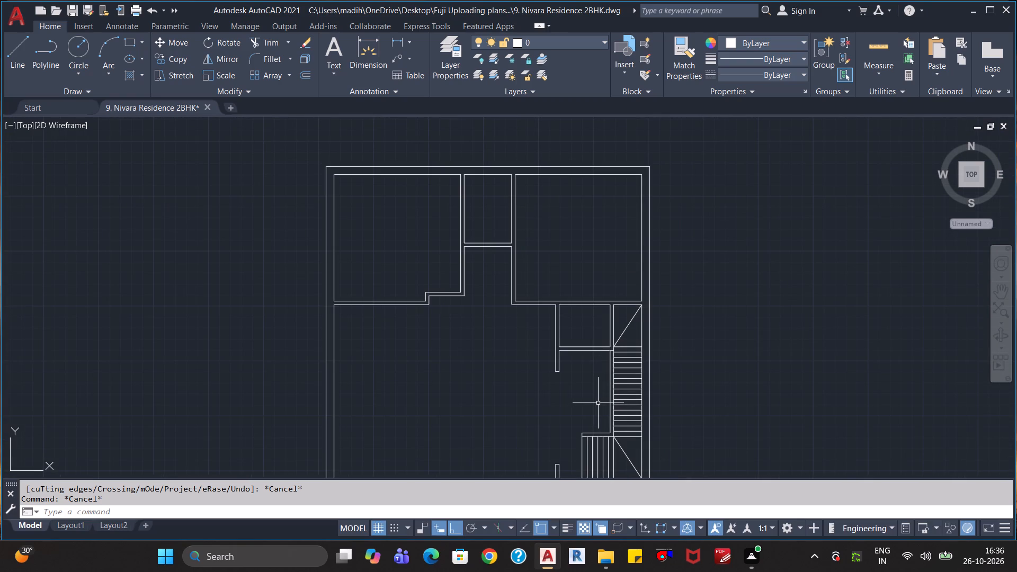
{"action": "scroll", "coordinate": [609, 394], "scroll_direction": "up", "scroll_amount": 4}
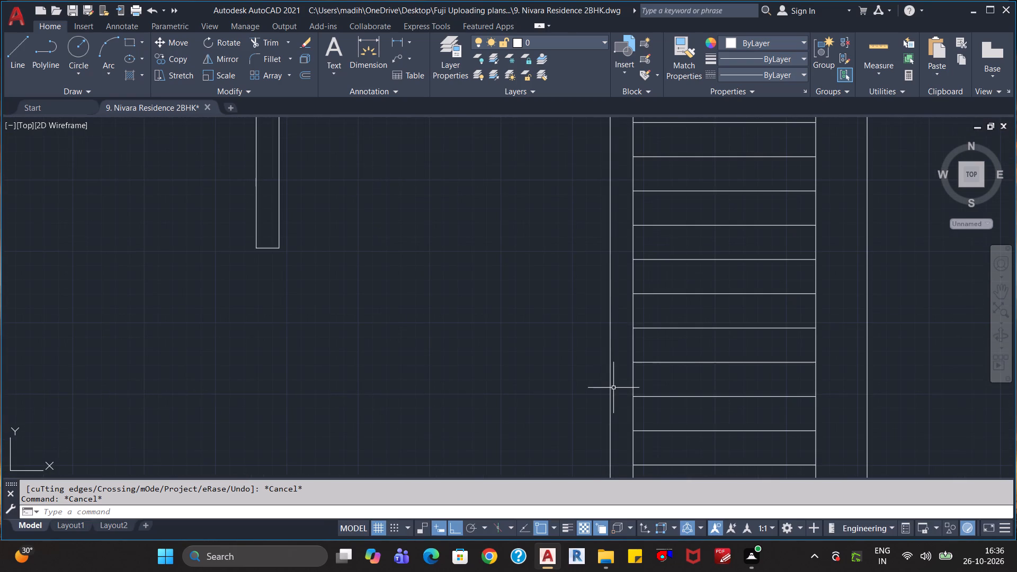
{"action": "key", "text": "o"}
{"action": "key", "text": "Return"}
{"action": "key", "text": "3"}
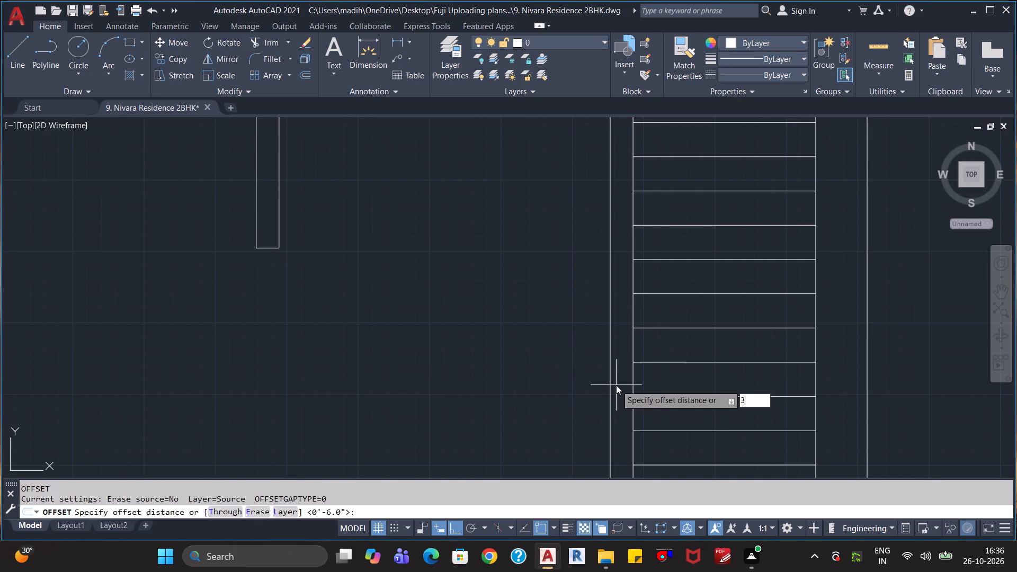
{"action": "key", "text": "shift+quotedbl"}
{"action": "key", "text": "Return"}
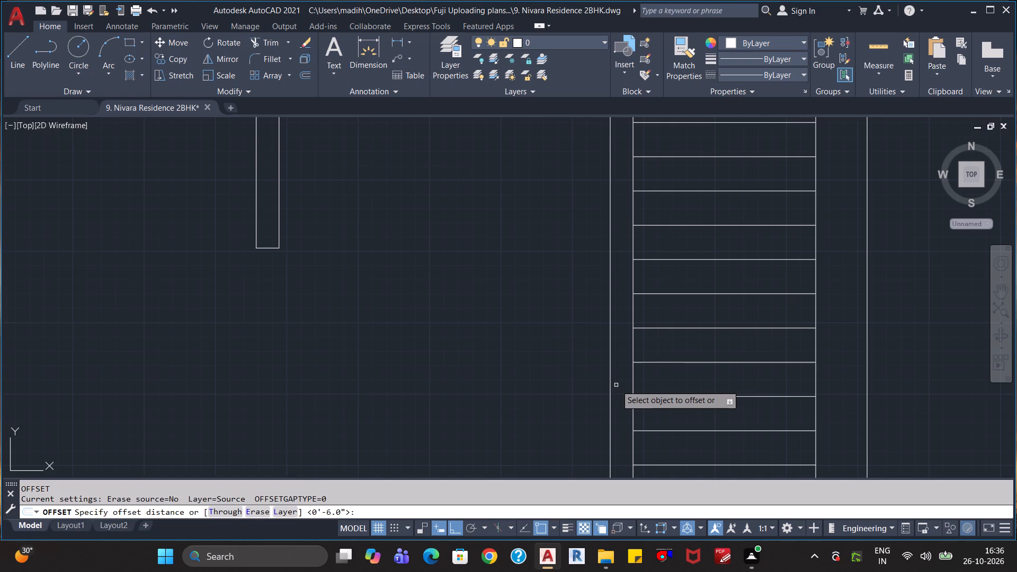
{"action": "left_click", "coordinate": [632, 381]}
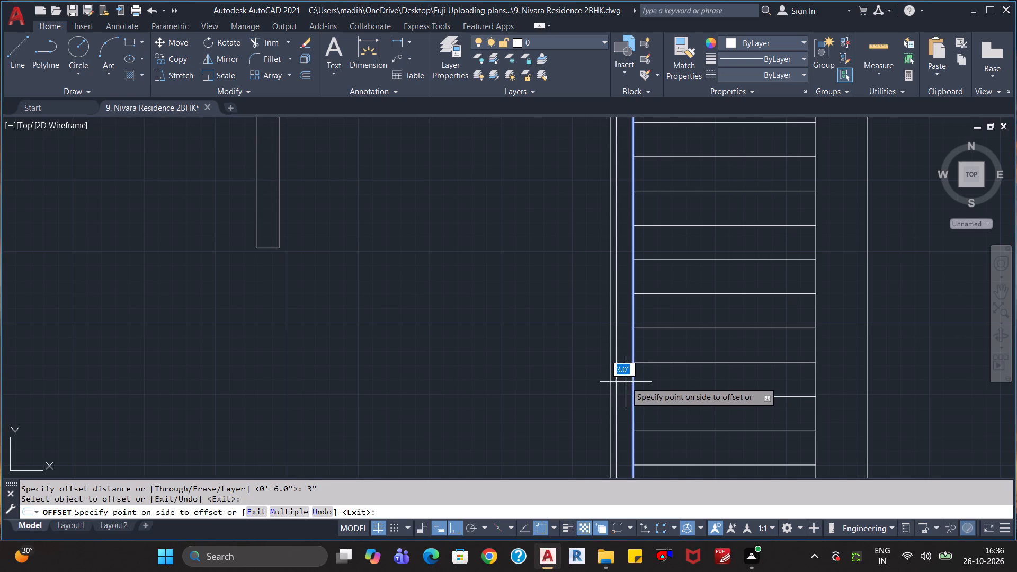
{"action": "left_click", "coordinate": [626, 382]}
Offset the top line of the lower stair flight upward by 3" into the wall.
{"action": "scroll", "coordinate": [616, 404], "scroll_direction": "down", "scroll_amount": 2}
{"action": "middle_click_drag", "start_coordinate": [576, 421], "coordinate": [531, 246]}
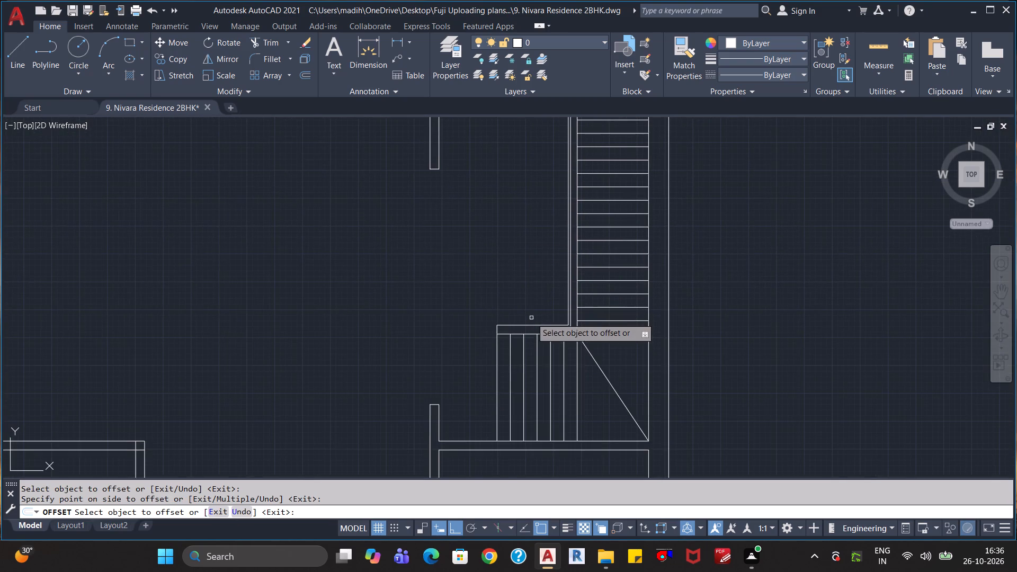
{"action": "scroll", "coordinate": [532, 319], "scroll_direction": "up", "scroll_amount": 3}
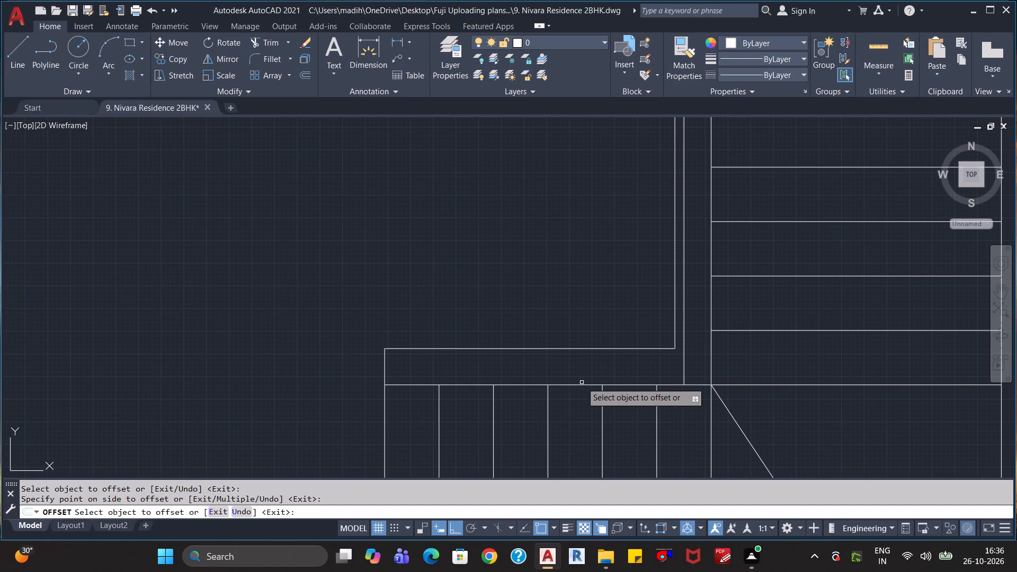
{"action": "left_click", "coordinate": [577, 383]}
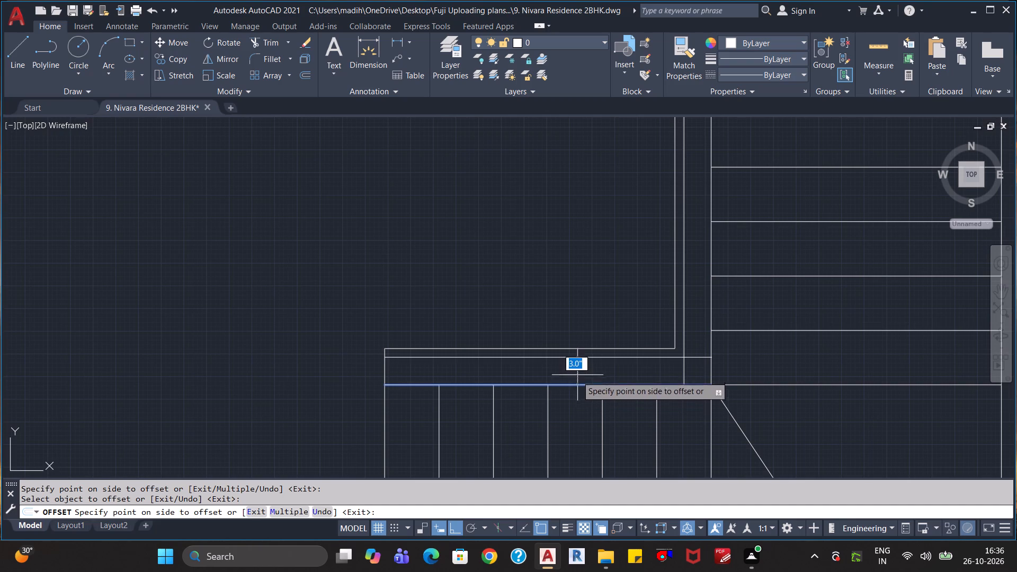
{"action": "left_click", "coordinate": [577, 374]}
{"action": "key", "text": "Escape"}
{"action": "key", "text": "Escape"}
{"action": "key", "text": "Escape"}
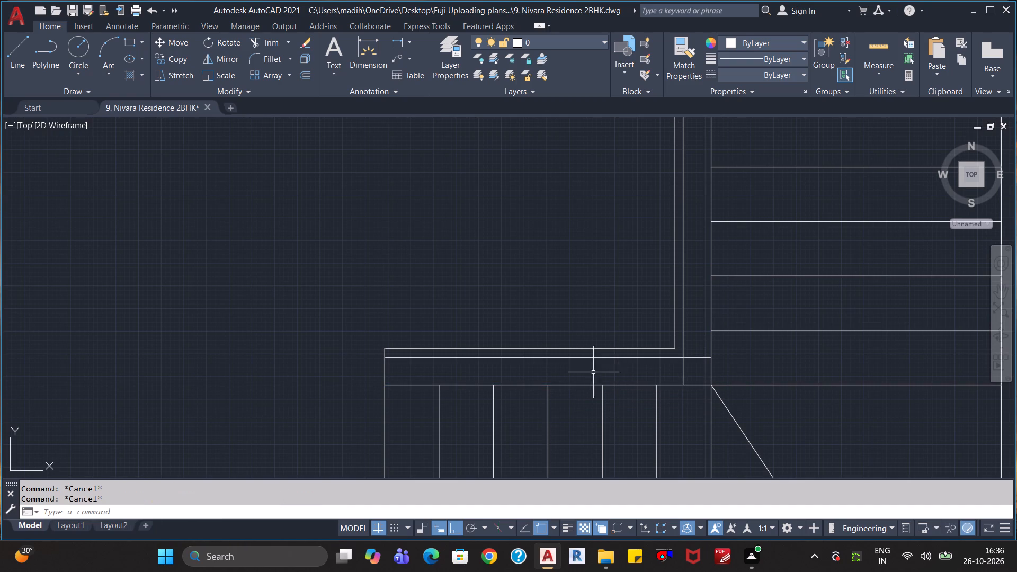
Trim away the stair wall's old outer lines and its end stub, plus the crossing segments where the new 3" lines meet.
{"action": "type", "text": "tr"}
{"action": "key", "text": "Return"}
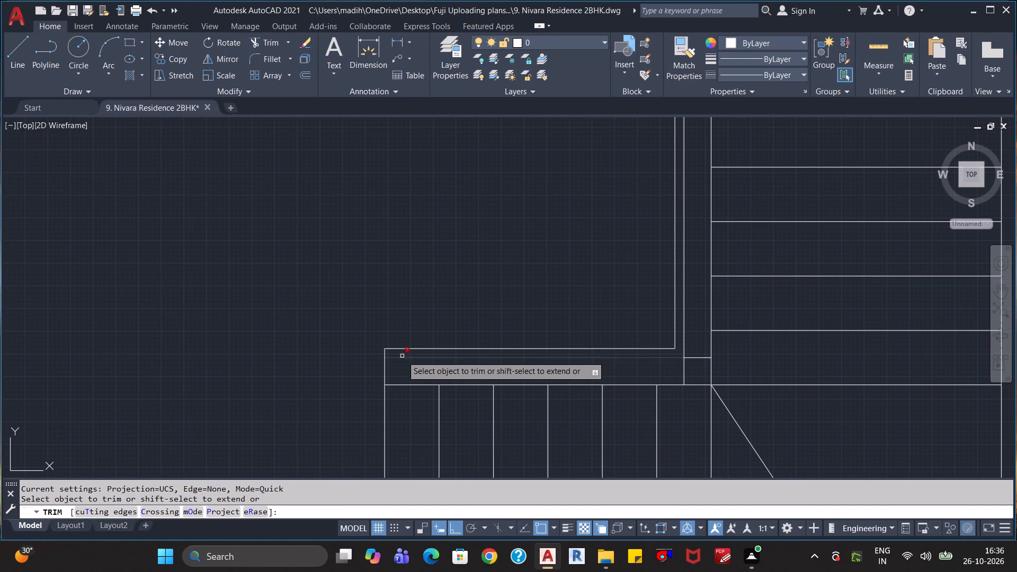
{"action": "left_click", "coordinate": [387, 352]}
{"action": "left_click", "coordinate": [381, 354]}
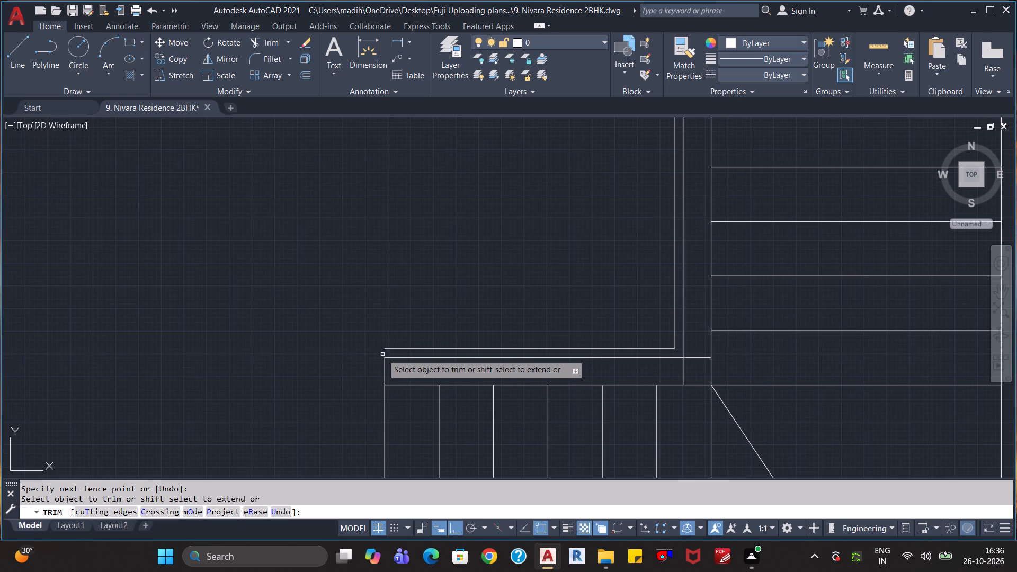
{"action": "left_click", "coordinate": [410, 350]}
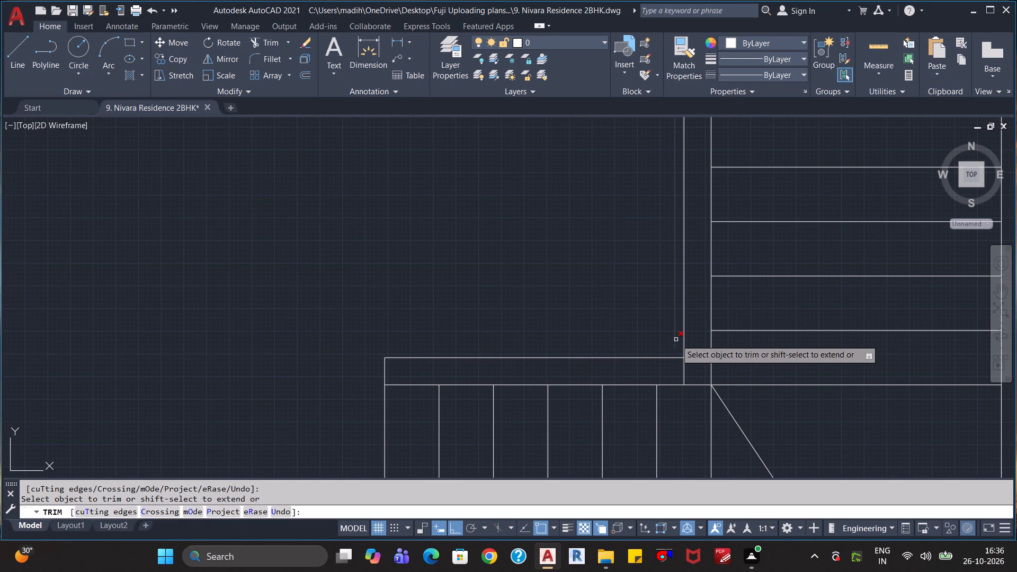
{"action": "left_click", "coordinate": [676, 339]}
{"action": "scroll", "coordinate": [519, 363], "scroll_direction": "down", "scroll_amount": 1}
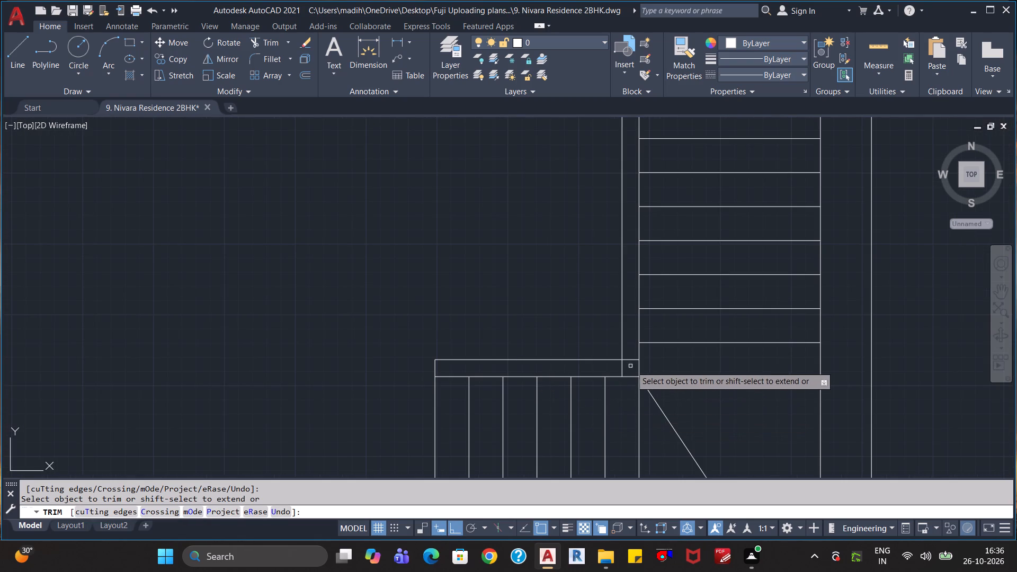
{"action": "left_click", "coordinate": [634, 354]}
{"action": "left_click", "coordinate": [620, 368]}
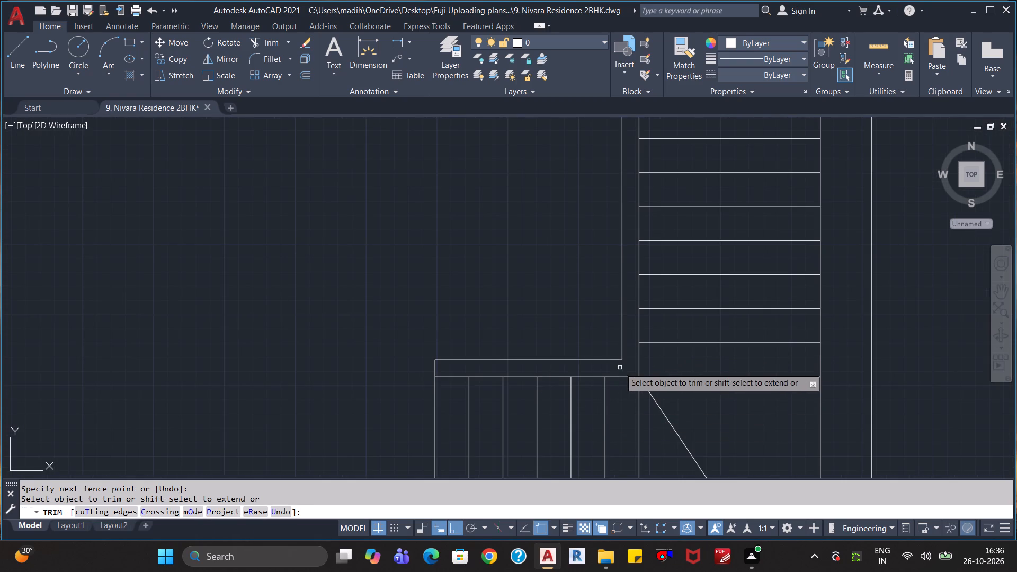
Trim the new 3" stair-side line where it runs up past the lower line of the small room's bottom partition.
{"action": "scroll", "coordinate": [582, 309], "scroll_direction": "down", "scroll_amount": 1}
{"action": "middle_click_drag", "start_coordinate": [559, 246], "coordinate": [537, 471]}
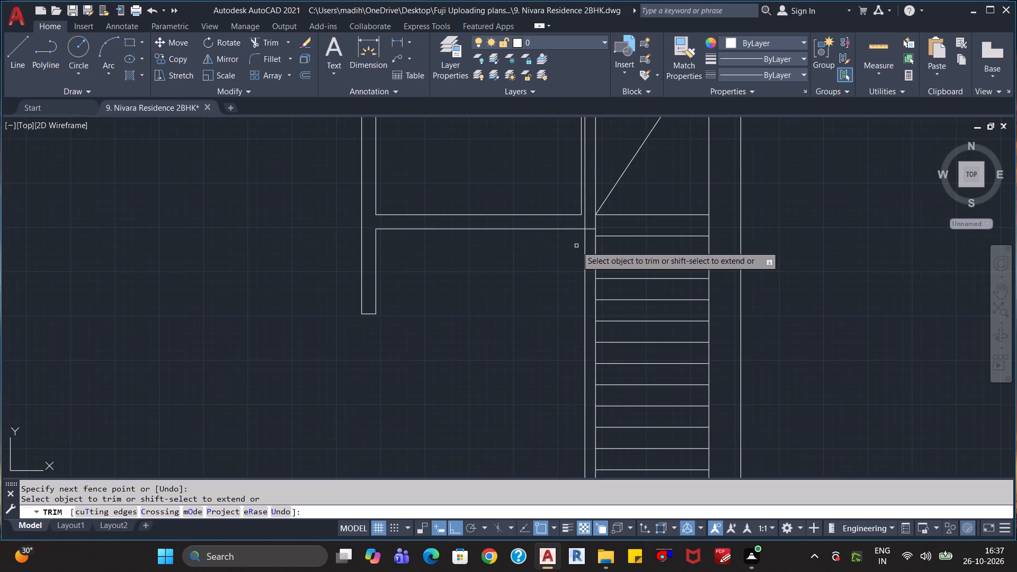
{"action": "scroll", "coordinate": [576, 246], "scroll_direction": "up", "scroll_amount": 2}
{"action": "middle_click_drag", "start_coordinate": [579, 226], "coordinate": [554, 328]}
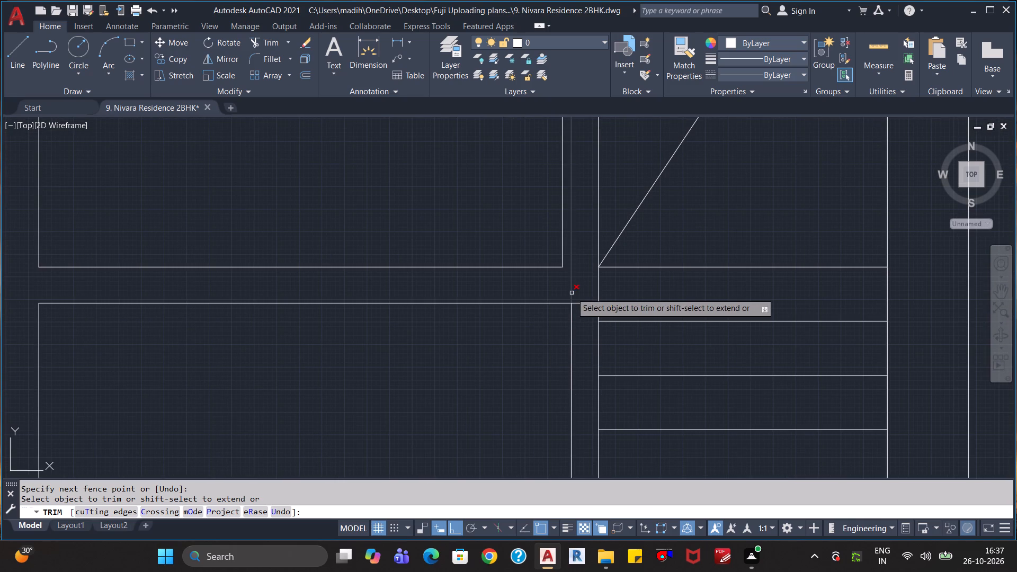
{"action": "left_click", "coordinate": [572, 293]}
{"action": "scroll", "coordinate": [489, 378], "scroll_direction": "down", "scroll_amount": 1}
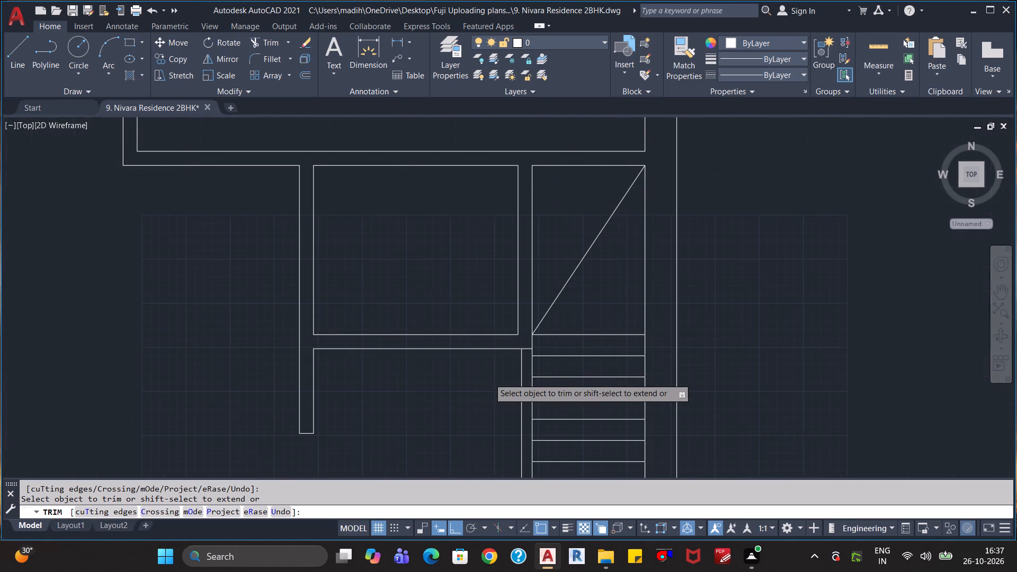
{"action": "scroll", "coordinate": [489, 378], "scroll_direction": "down", "scroll_amount": 1}
{"action": "key", "text": "Escape"}
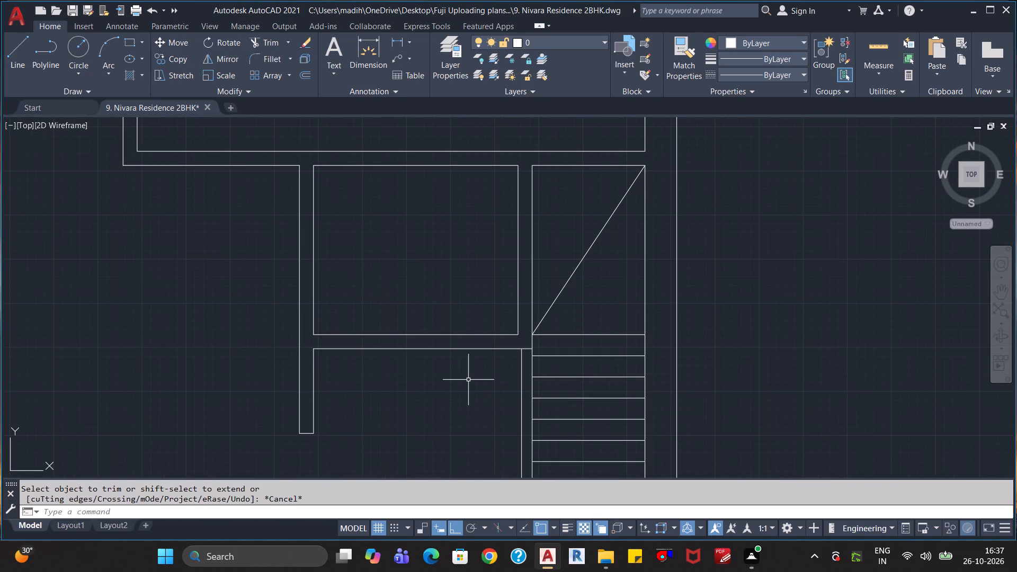
{"action": "key", "text": "Escape"}
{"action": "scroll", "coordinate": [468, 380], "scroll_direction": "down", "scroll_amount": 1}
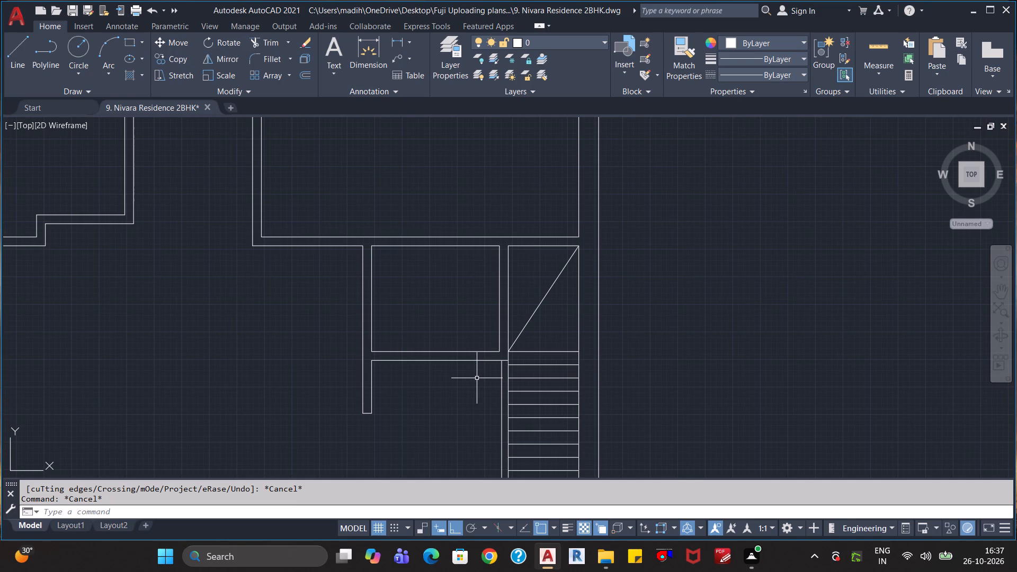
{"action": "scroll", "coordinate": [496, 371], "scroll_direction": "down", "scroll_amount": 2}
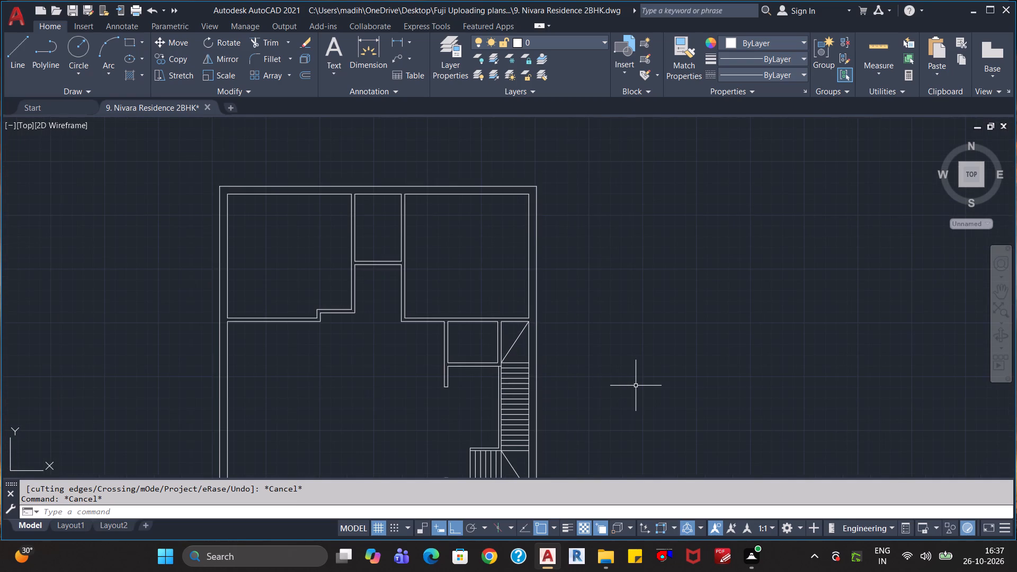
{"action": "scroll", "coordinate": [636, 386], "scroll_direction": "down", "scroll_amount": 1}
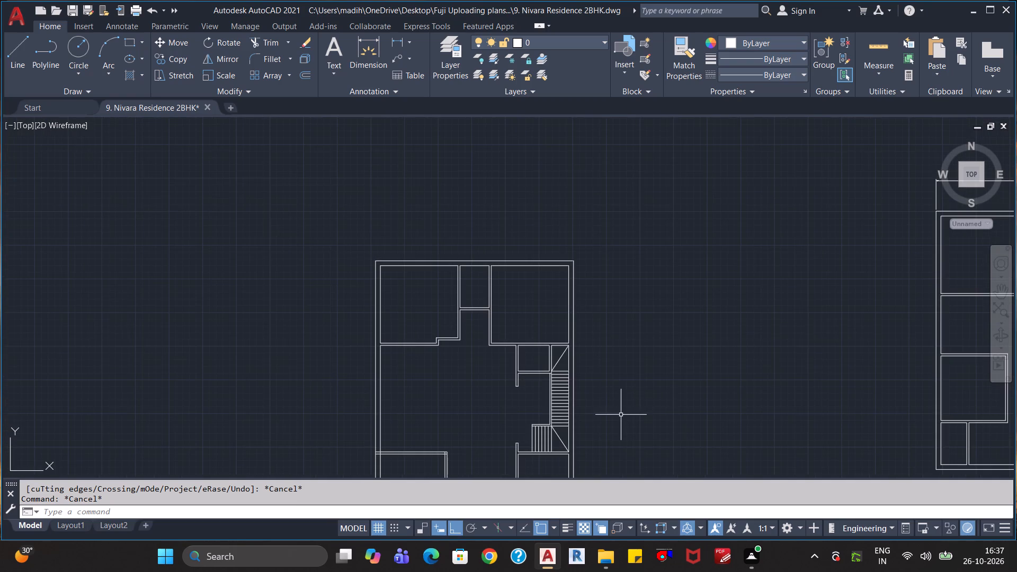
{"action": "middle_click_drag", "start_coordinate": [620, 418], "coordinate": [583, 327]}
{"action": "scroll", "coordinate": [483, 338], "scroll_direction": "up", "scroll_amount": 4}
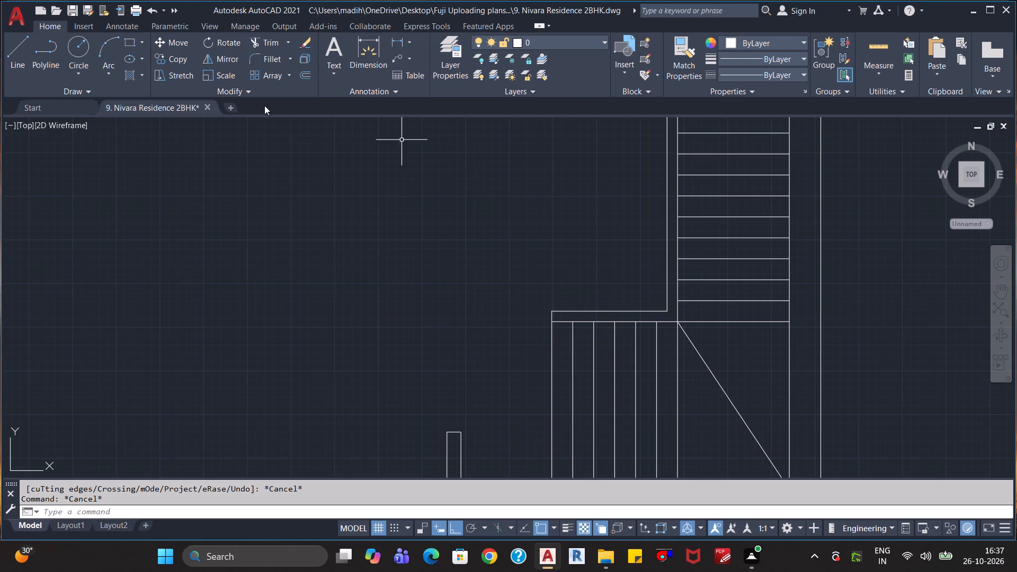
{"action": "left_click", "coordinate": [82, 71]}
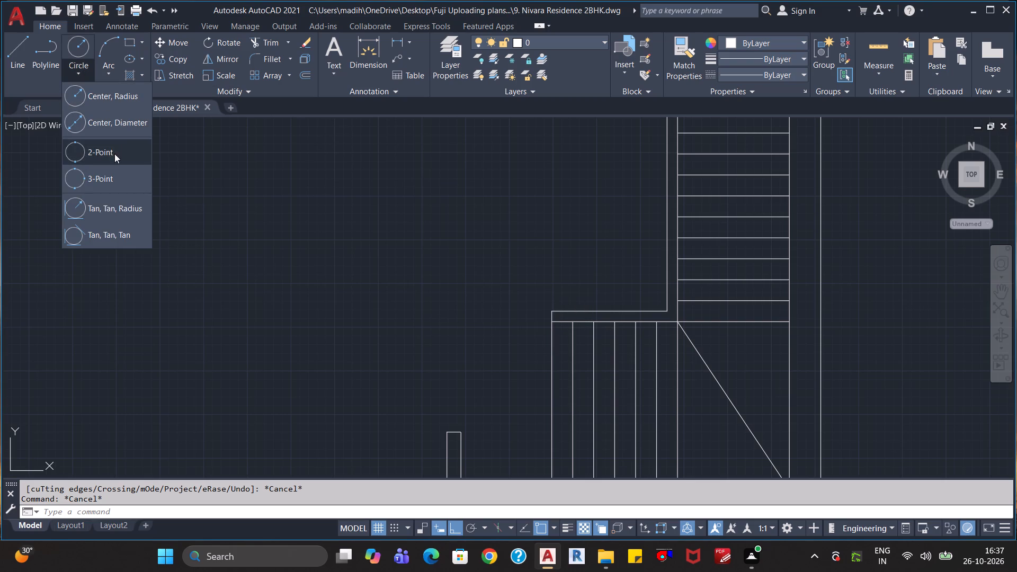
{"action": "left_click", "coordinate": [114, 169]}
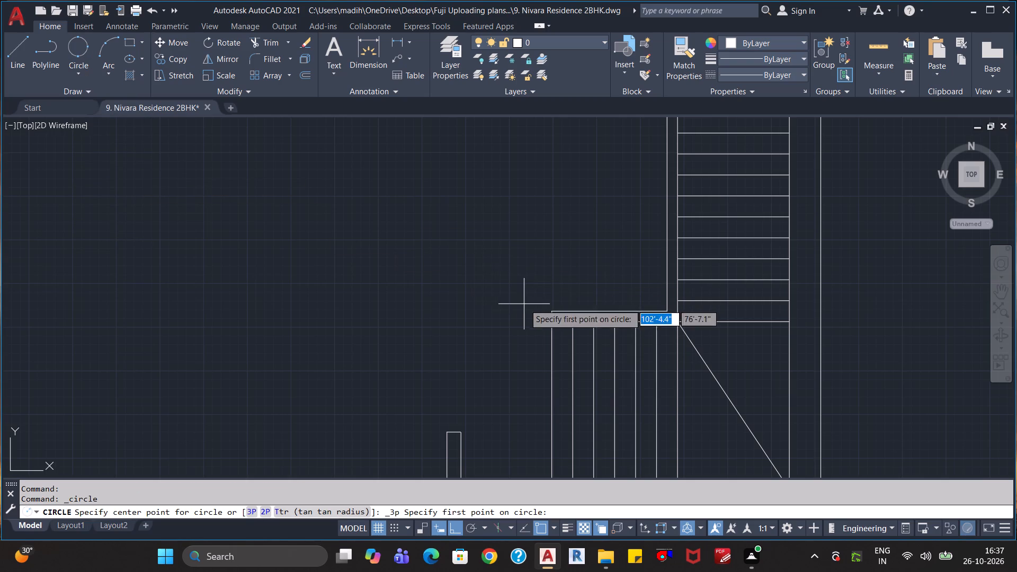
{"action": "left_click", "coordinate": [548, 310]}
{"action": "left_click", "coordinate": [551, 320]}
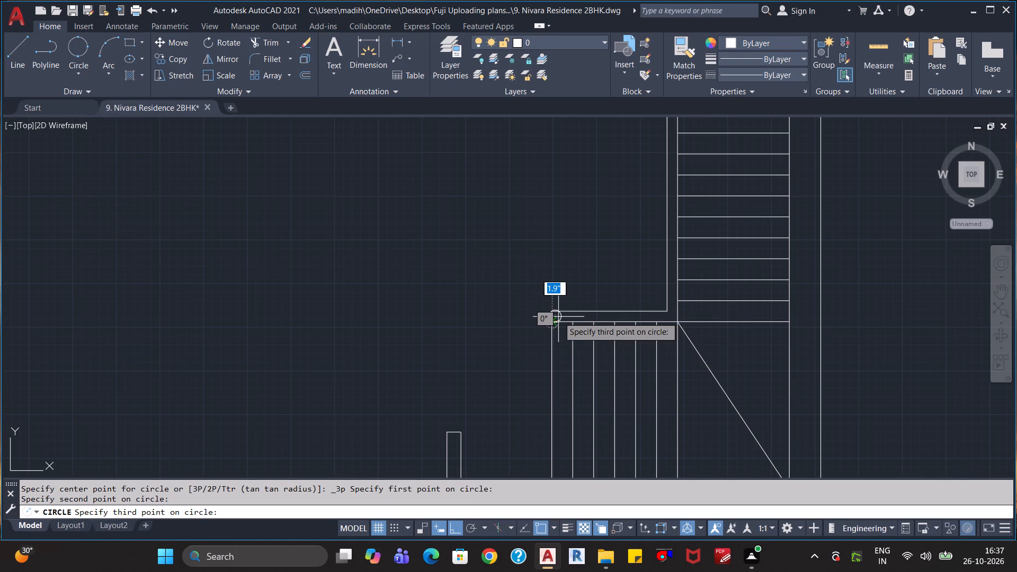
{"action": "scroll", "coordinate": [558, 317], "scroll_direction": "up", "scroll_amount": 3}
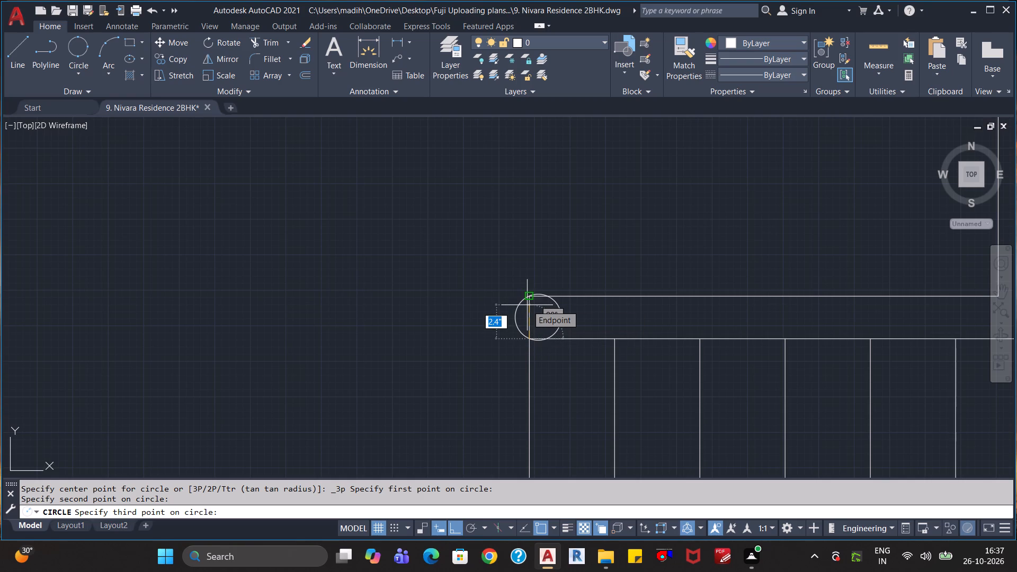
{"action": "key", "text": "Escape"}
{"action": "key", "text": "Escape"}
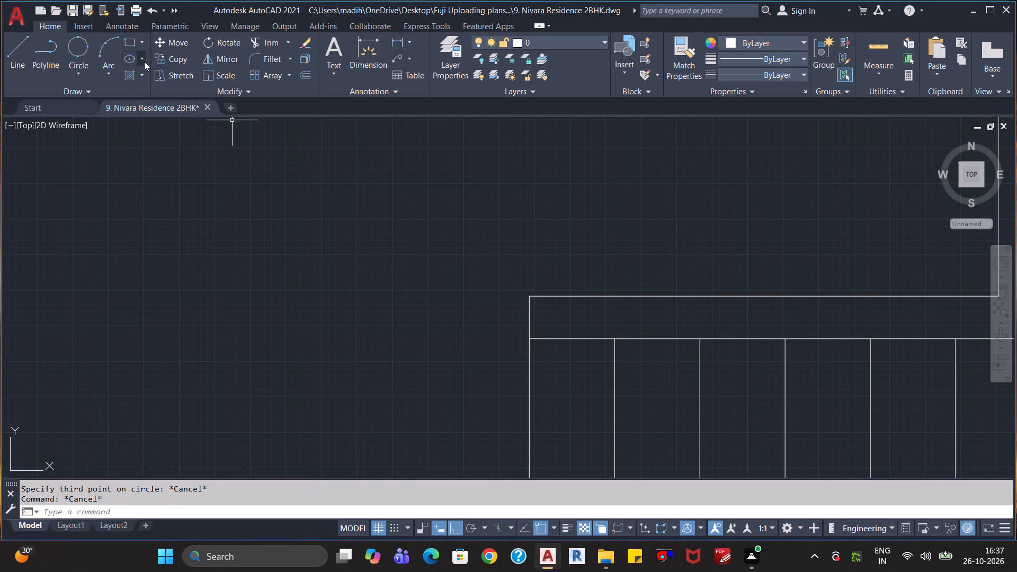
Draw a short vertical line crossing both lines of the thin wall above the lower flight, near its left end.
{"action": "left_click", "coordinate": [16, 52]}
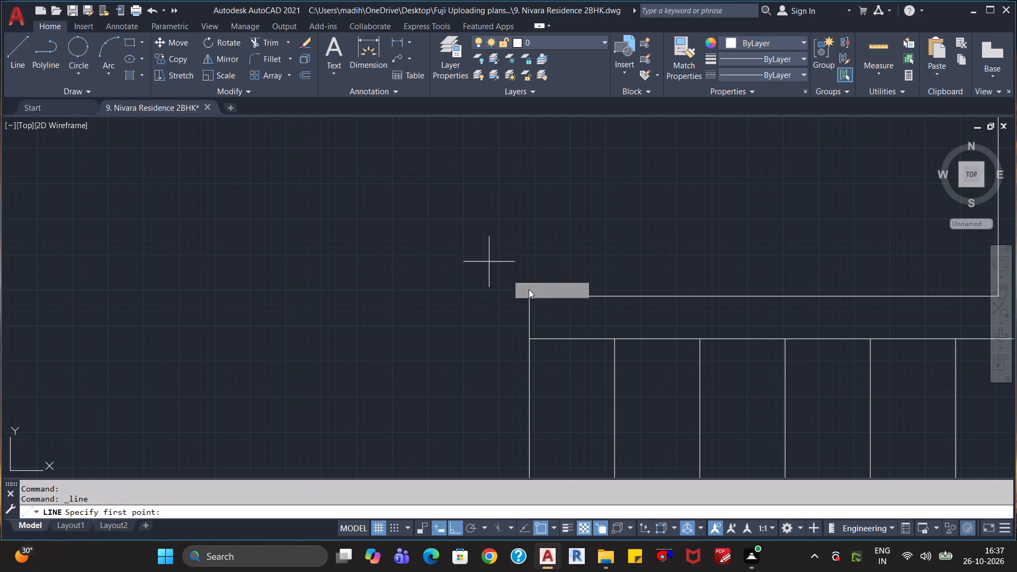
{"action": "left_click", "coordinate": [576, 288]}
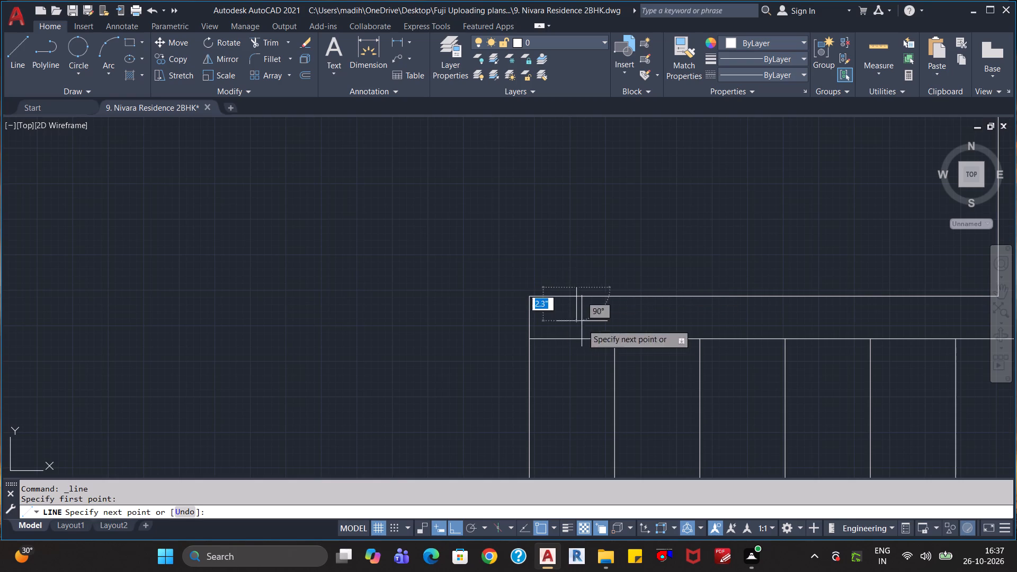
{"action": "left_click", "coordinate": [591, 360]}
{"action": "key", "text": "Escape"}
{"action": "key", "text": "Escape"}
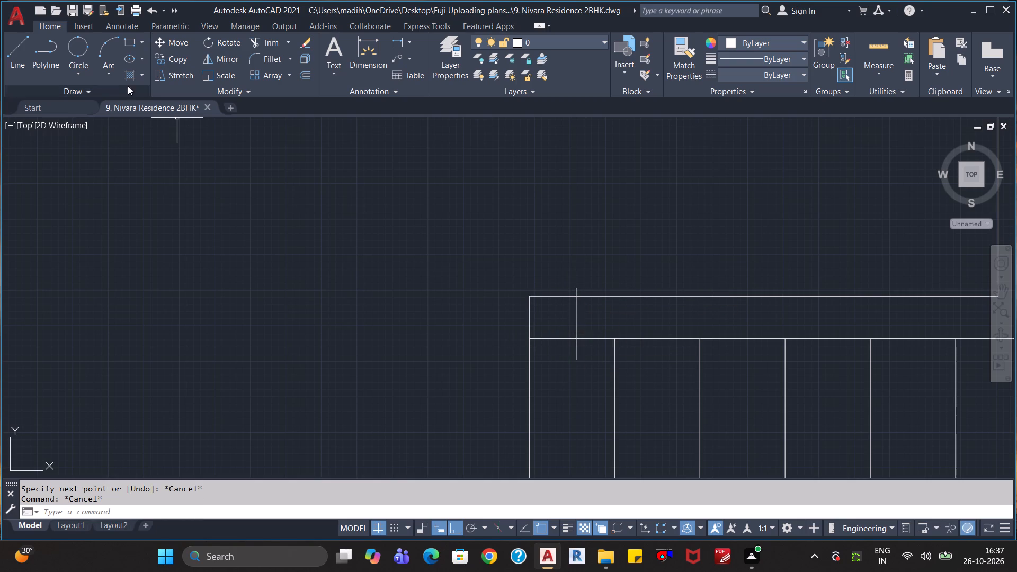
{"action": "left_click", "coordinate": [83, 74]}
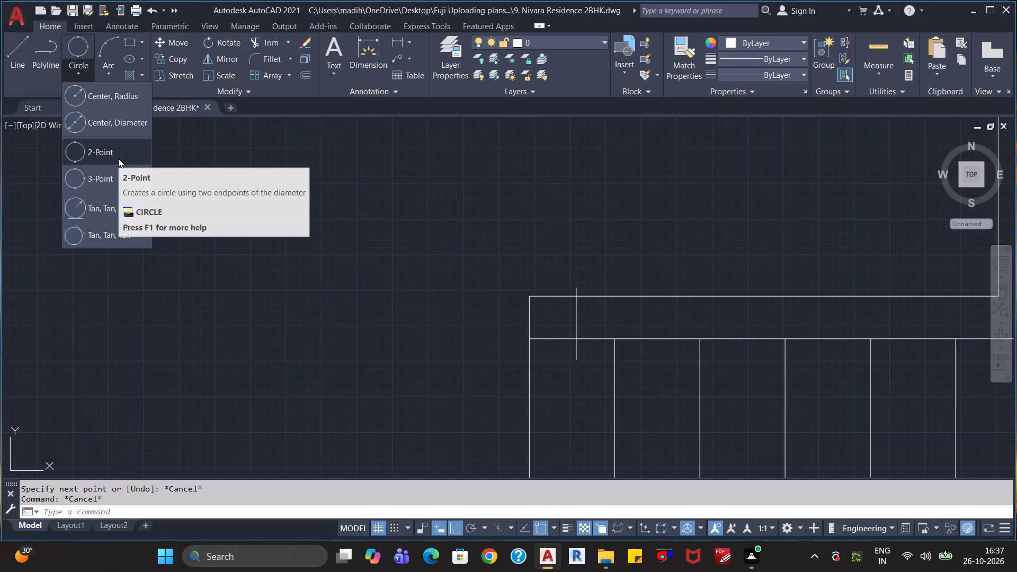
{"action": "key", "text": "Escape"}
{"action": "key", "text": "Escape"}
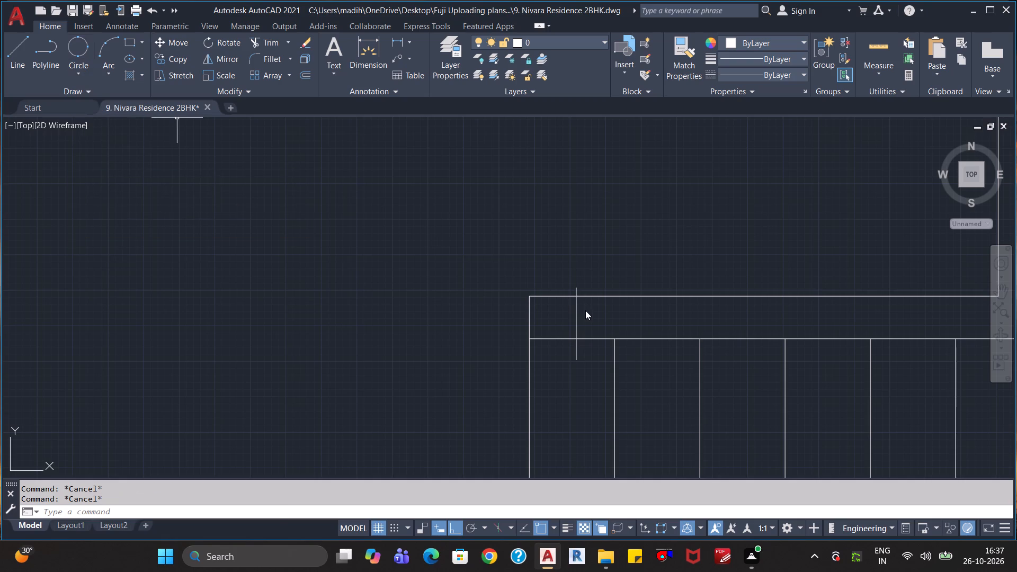
Erase the short vertical line crossing the thin wall above the lower flight, near its left end.
{"action": "left_click", "coordinate": [585, 310]}
{"action": "left_click", "coordinate": [568, 316]}
{"action": "key", "text": "Delete"}
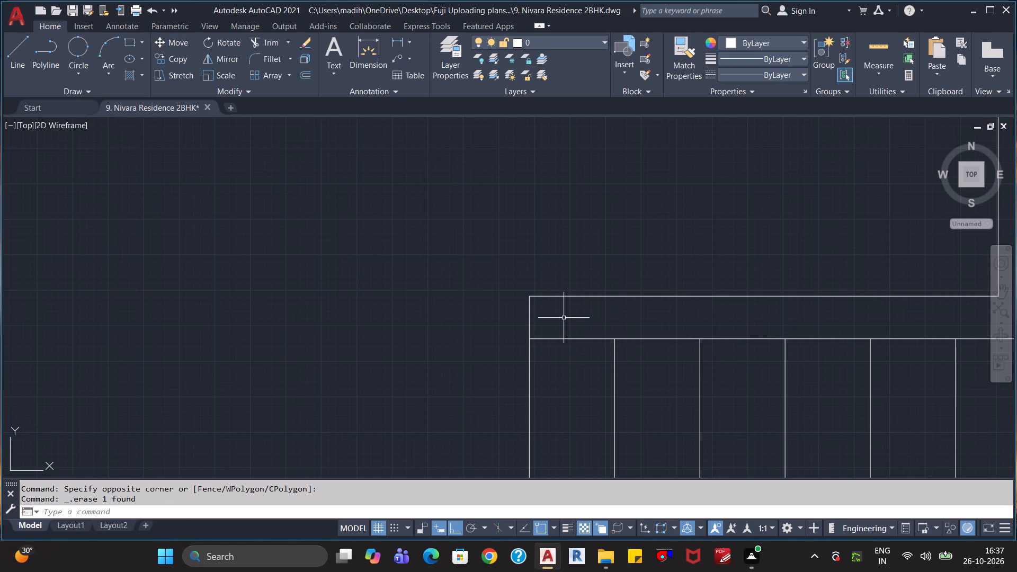
Draw a Tan, Tan, Tan circle at the thin wall's left end, tangent to its top, end and bottom lines.
{"action": "left_click", "coordinate": [84, 77]}
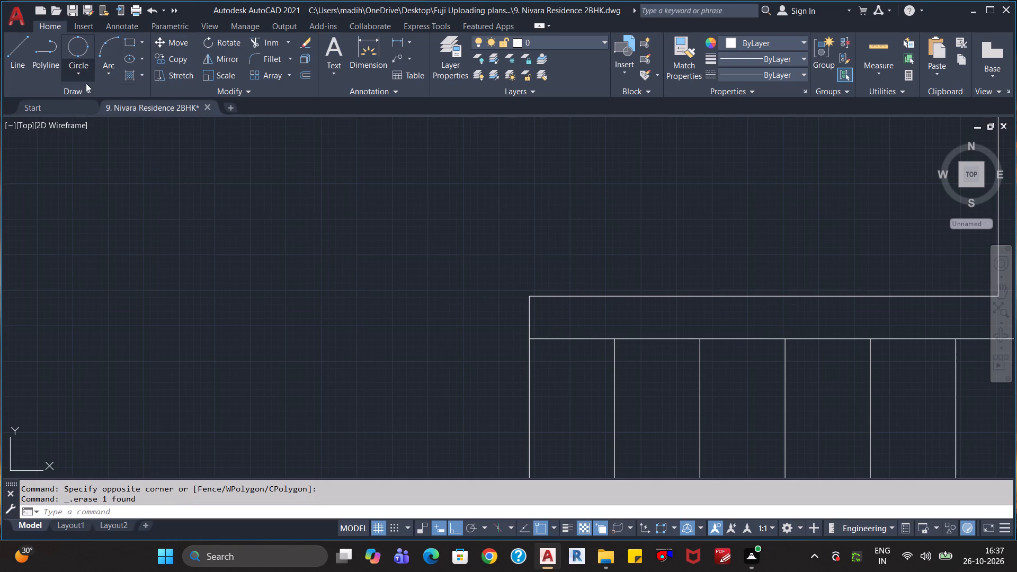
{"action": "left_click", "coordinate": [114, 237]}
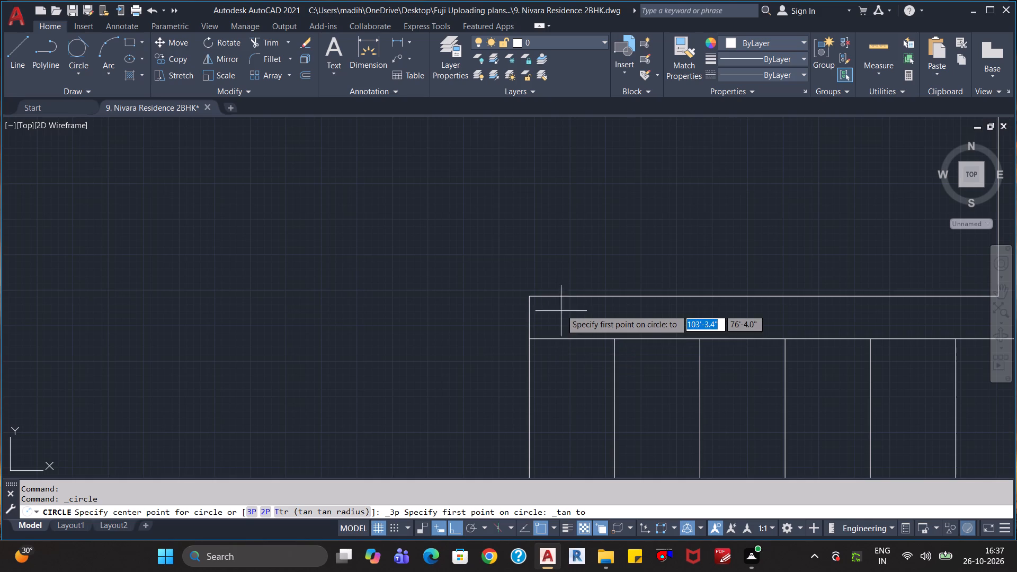
{"action": "left_click", "coordinate": [565, 298]}
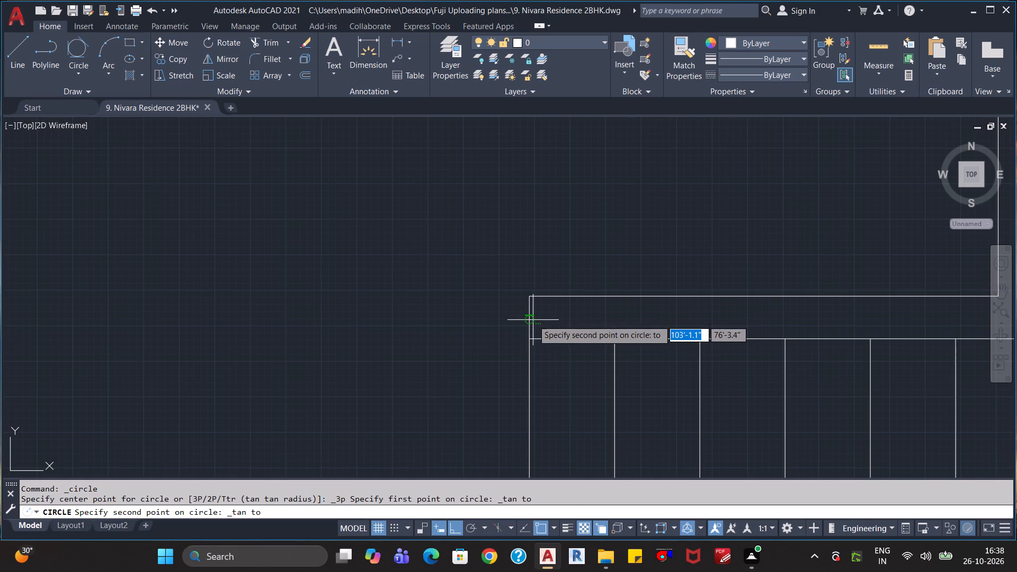
{"action": "left_click", "coordinate": [533, 320]}
{"action": "left_click", "coordinate": [563, 339]}
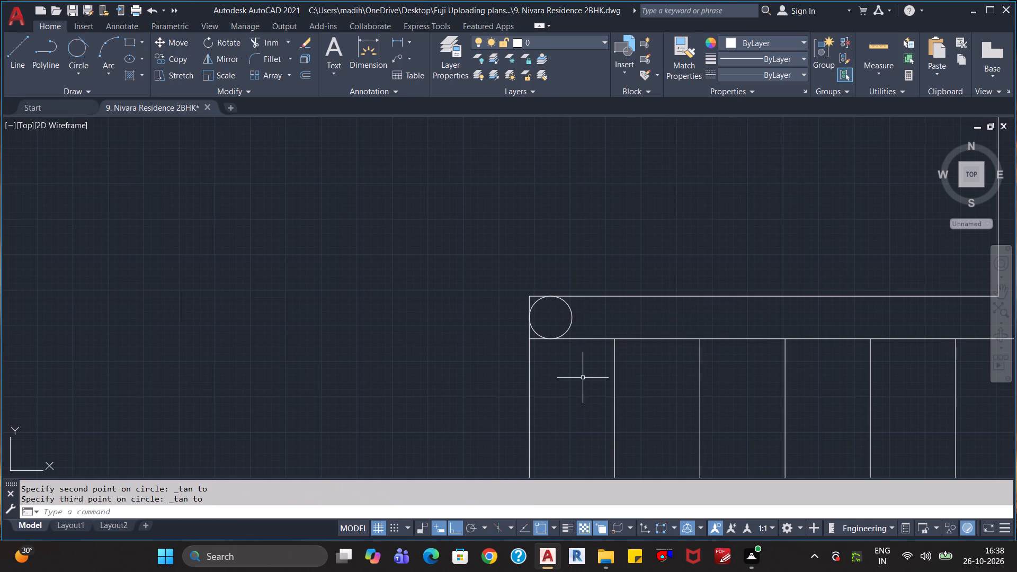
{"action": "key", "text": "Escape"}
{"action": "key", "text": "Escape"}
{"action": "key", "text": "Escape"}
{"action": "key", "text": "Escape"}
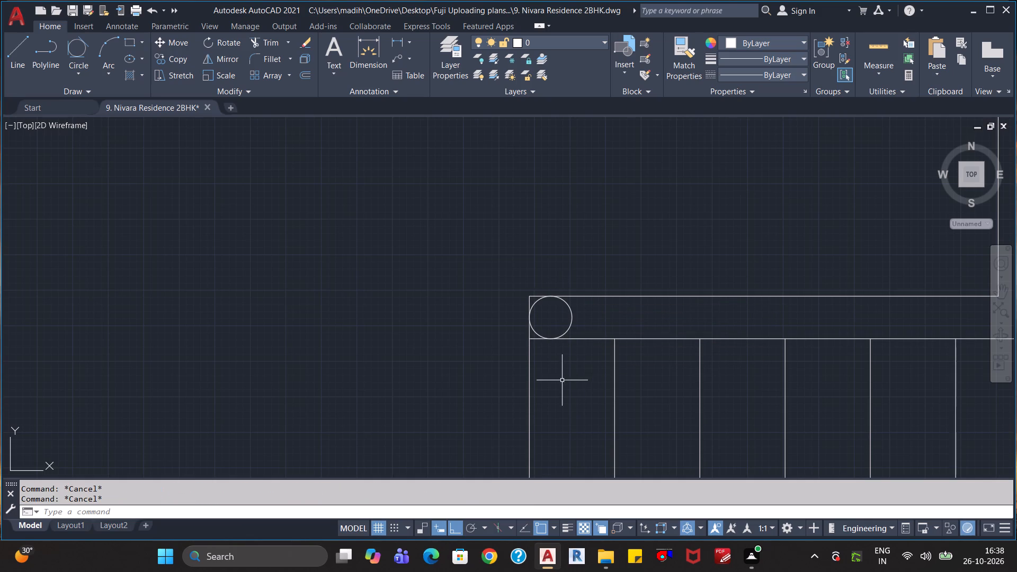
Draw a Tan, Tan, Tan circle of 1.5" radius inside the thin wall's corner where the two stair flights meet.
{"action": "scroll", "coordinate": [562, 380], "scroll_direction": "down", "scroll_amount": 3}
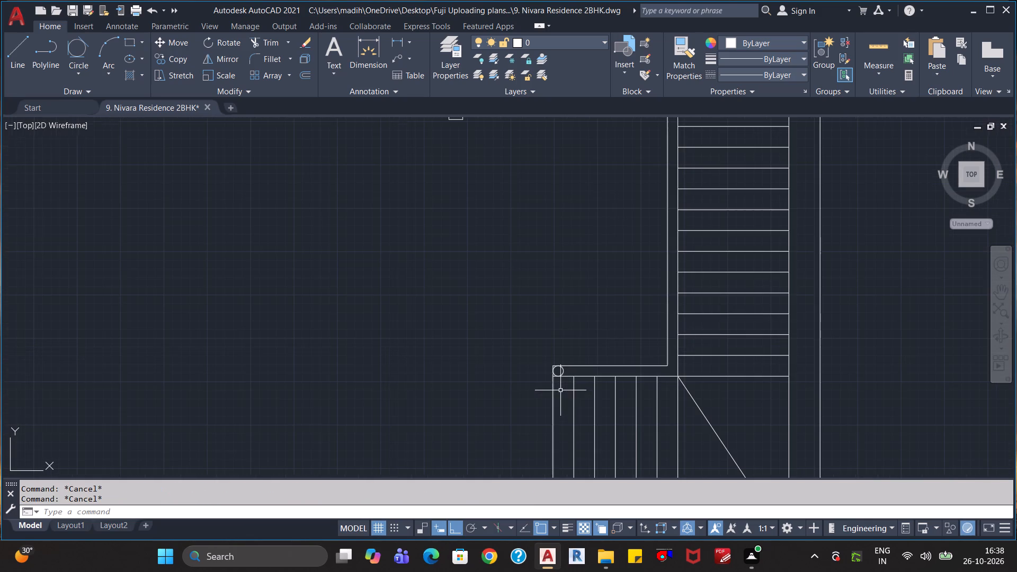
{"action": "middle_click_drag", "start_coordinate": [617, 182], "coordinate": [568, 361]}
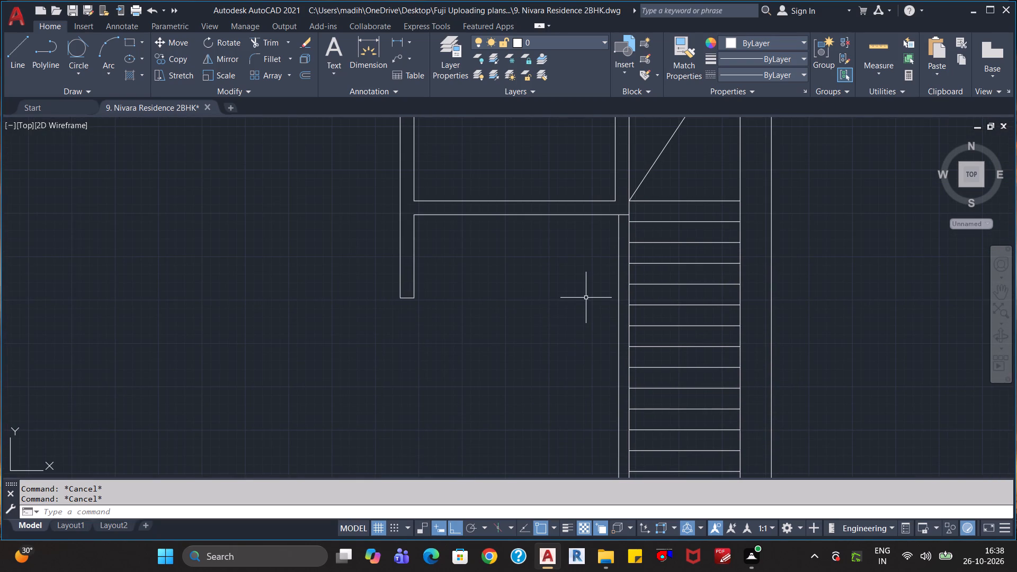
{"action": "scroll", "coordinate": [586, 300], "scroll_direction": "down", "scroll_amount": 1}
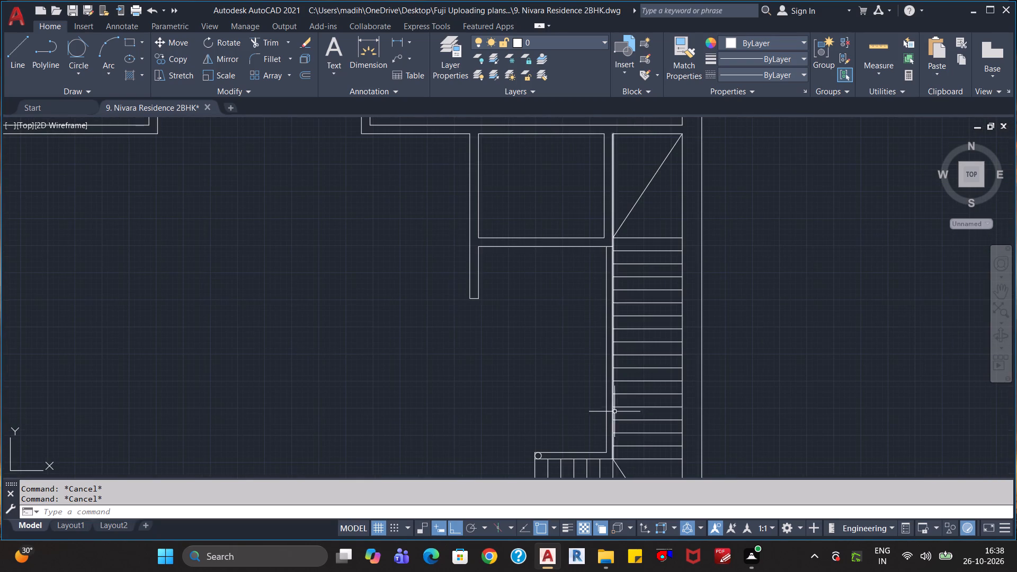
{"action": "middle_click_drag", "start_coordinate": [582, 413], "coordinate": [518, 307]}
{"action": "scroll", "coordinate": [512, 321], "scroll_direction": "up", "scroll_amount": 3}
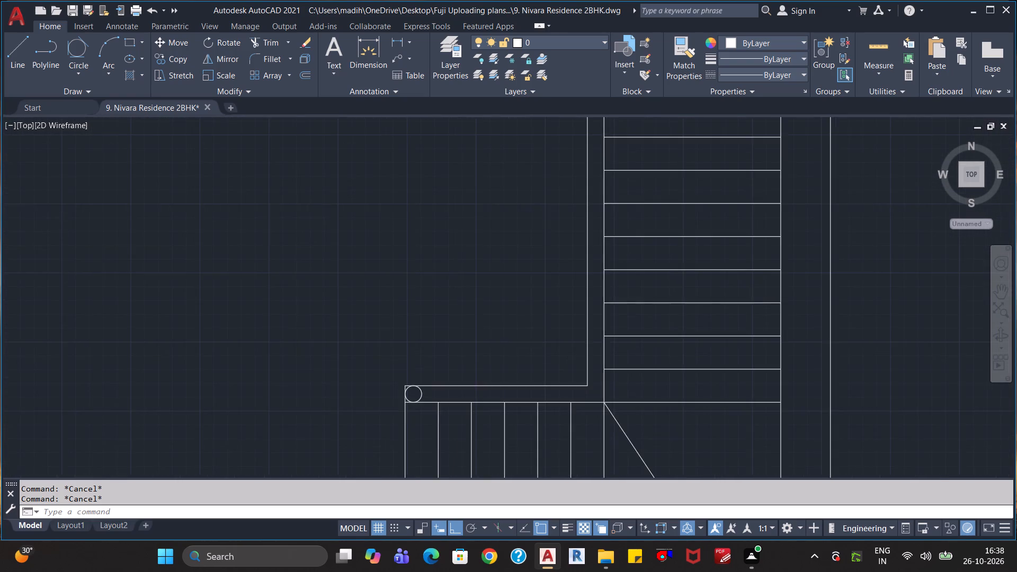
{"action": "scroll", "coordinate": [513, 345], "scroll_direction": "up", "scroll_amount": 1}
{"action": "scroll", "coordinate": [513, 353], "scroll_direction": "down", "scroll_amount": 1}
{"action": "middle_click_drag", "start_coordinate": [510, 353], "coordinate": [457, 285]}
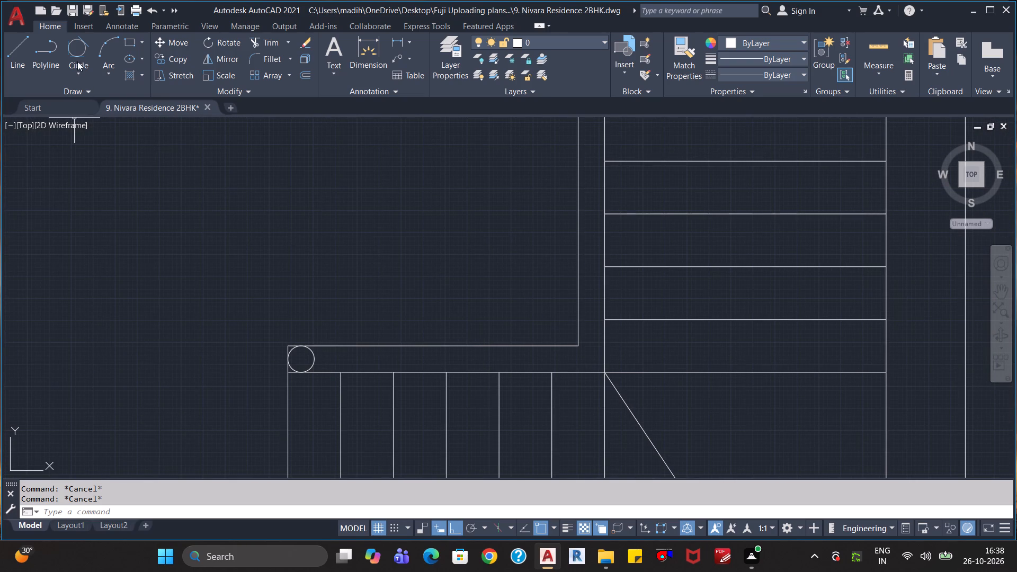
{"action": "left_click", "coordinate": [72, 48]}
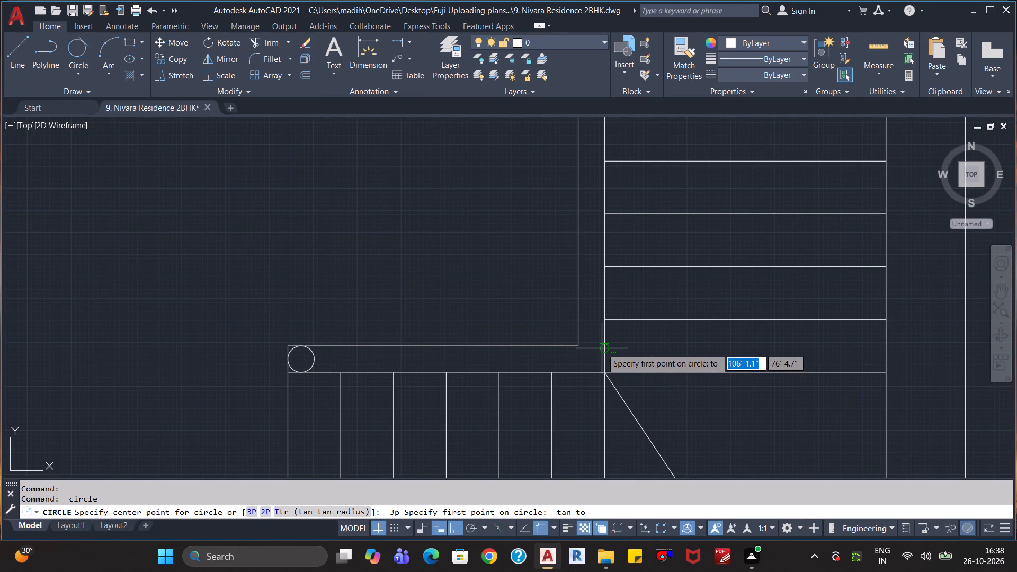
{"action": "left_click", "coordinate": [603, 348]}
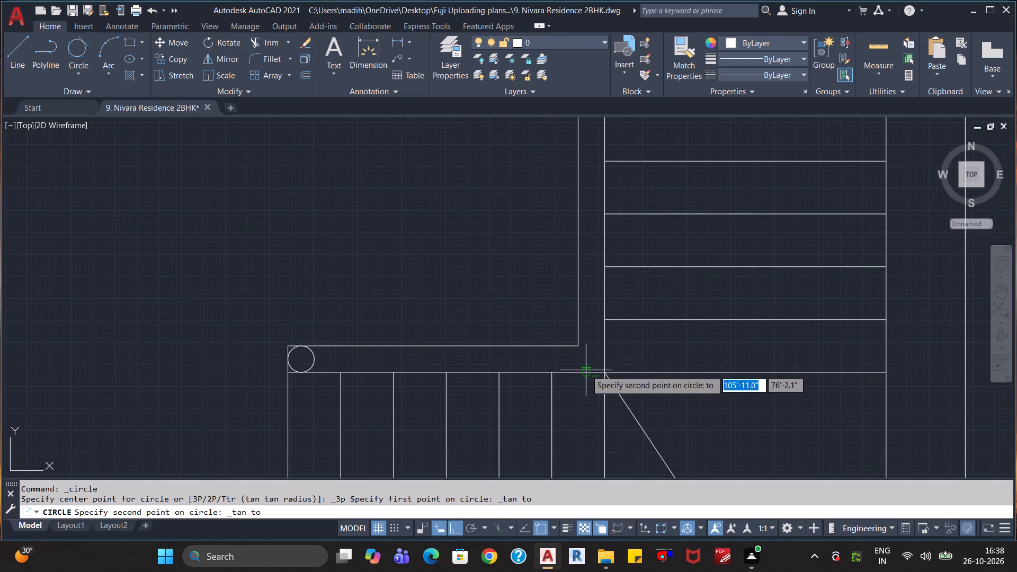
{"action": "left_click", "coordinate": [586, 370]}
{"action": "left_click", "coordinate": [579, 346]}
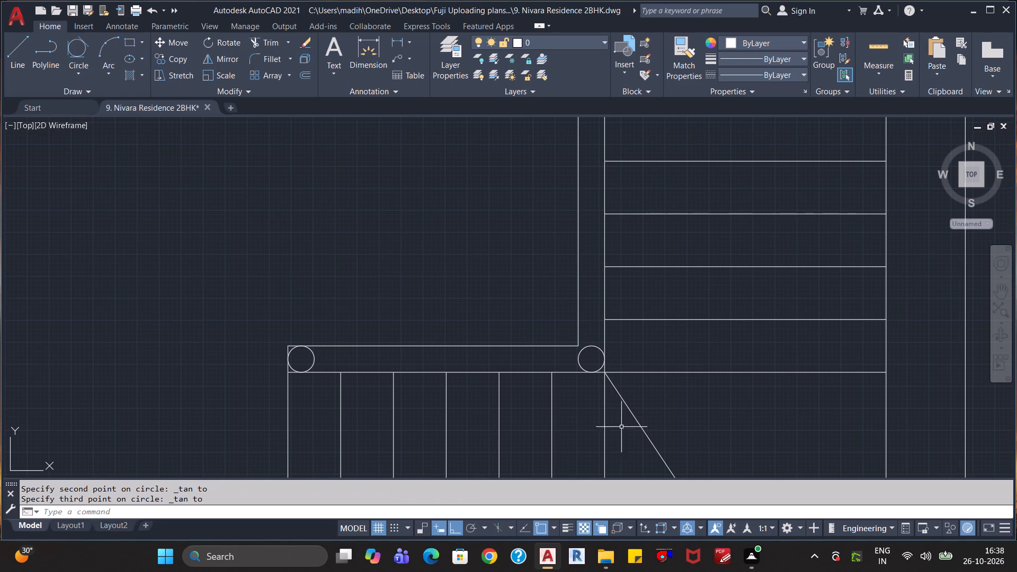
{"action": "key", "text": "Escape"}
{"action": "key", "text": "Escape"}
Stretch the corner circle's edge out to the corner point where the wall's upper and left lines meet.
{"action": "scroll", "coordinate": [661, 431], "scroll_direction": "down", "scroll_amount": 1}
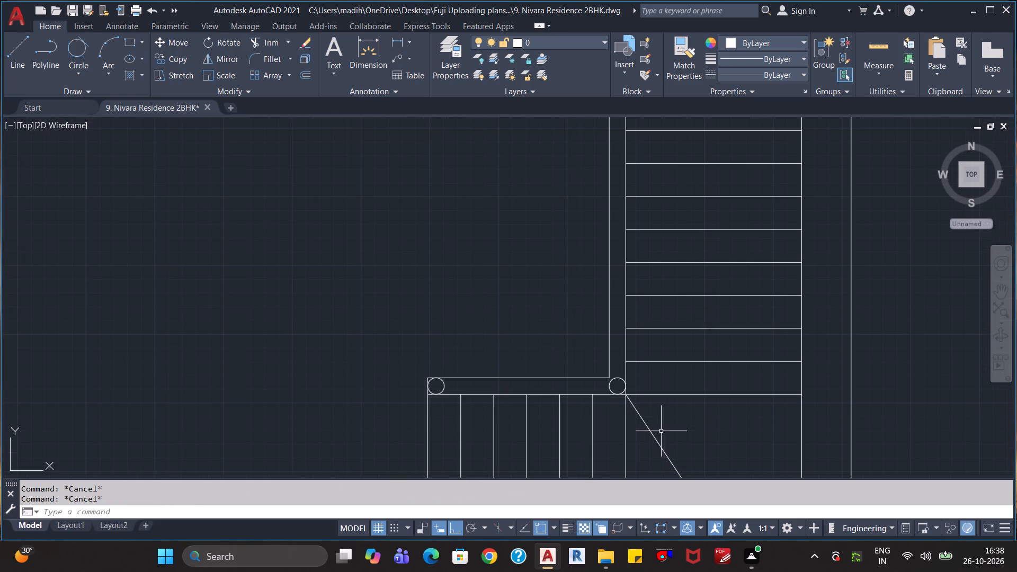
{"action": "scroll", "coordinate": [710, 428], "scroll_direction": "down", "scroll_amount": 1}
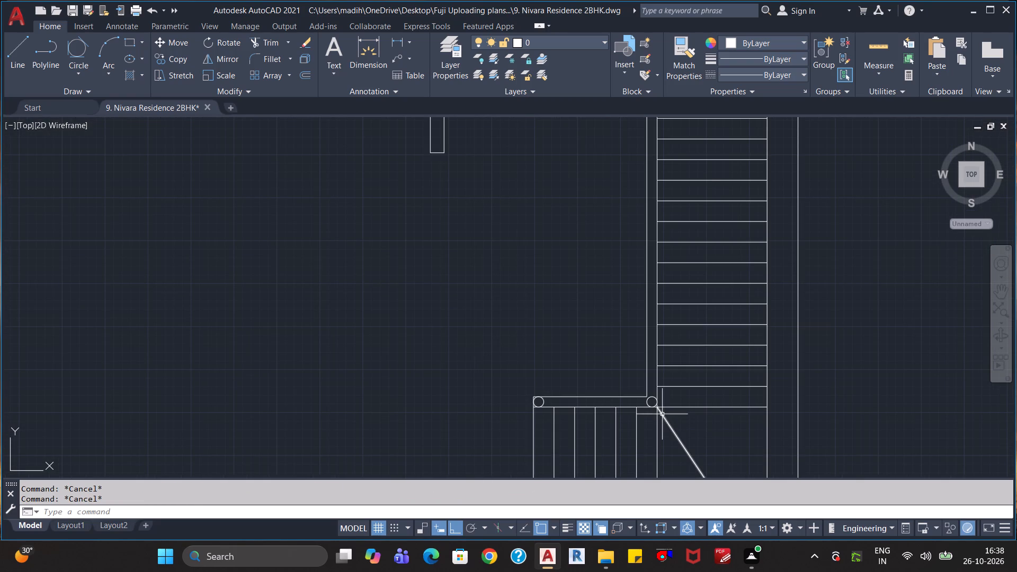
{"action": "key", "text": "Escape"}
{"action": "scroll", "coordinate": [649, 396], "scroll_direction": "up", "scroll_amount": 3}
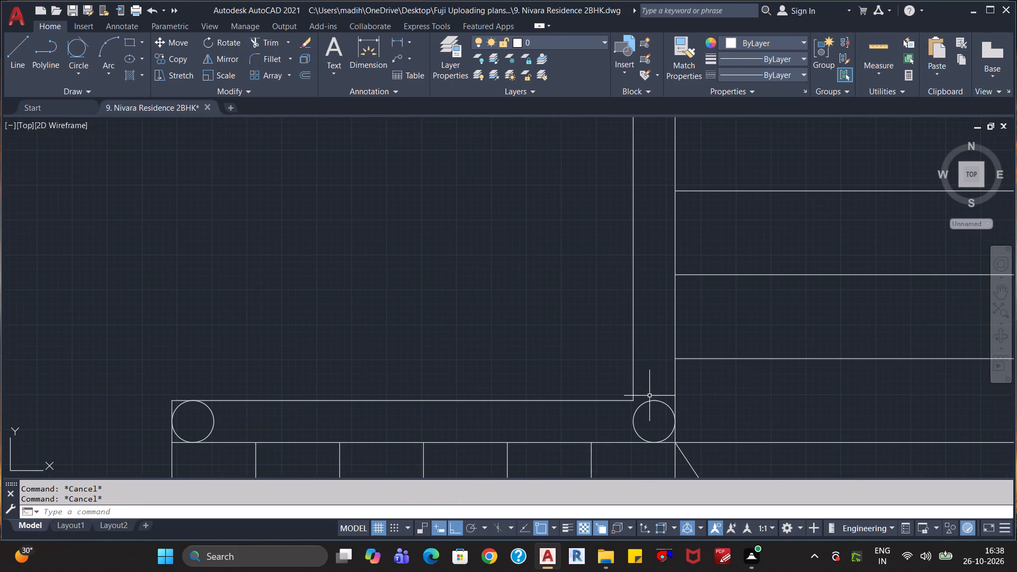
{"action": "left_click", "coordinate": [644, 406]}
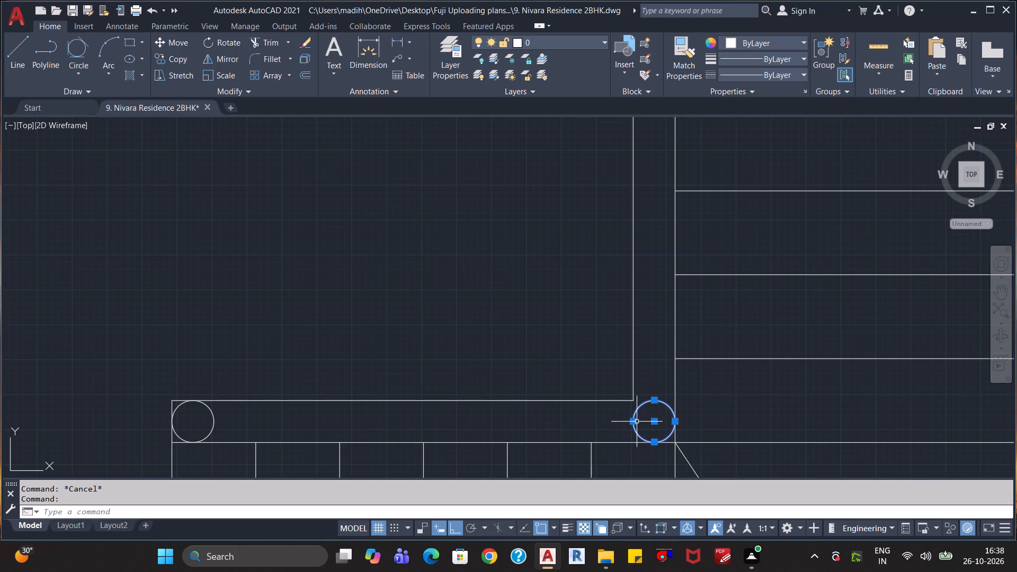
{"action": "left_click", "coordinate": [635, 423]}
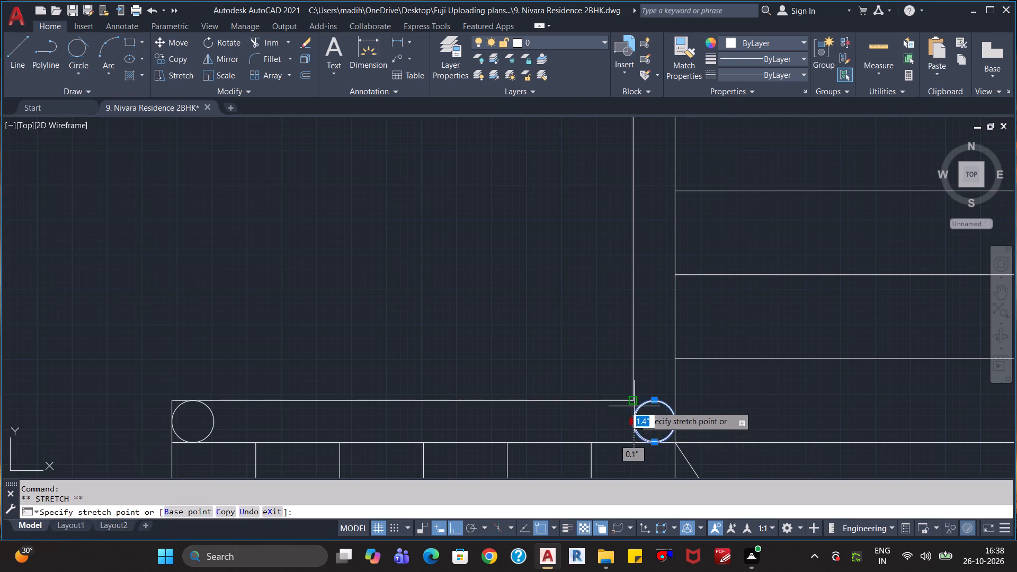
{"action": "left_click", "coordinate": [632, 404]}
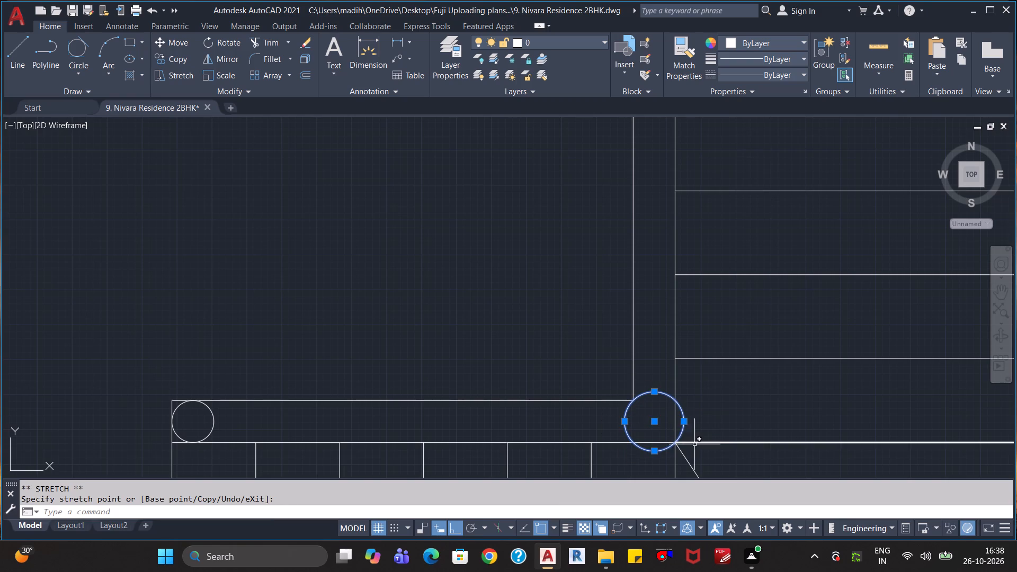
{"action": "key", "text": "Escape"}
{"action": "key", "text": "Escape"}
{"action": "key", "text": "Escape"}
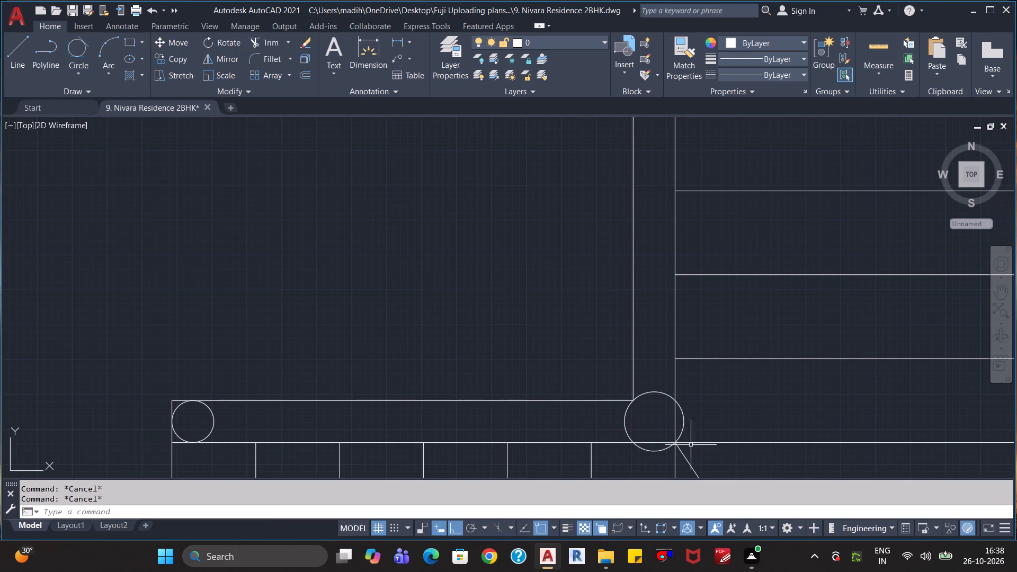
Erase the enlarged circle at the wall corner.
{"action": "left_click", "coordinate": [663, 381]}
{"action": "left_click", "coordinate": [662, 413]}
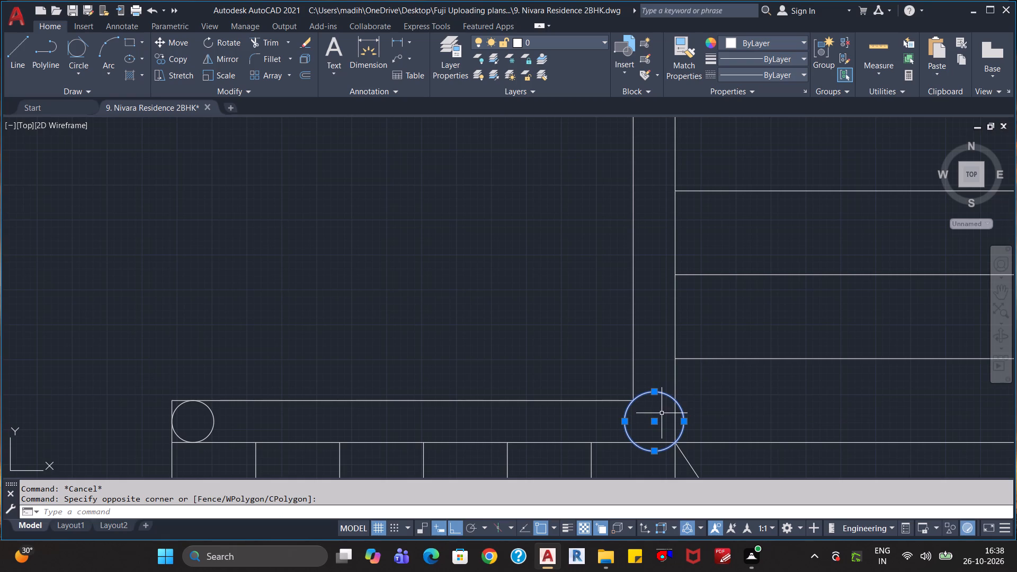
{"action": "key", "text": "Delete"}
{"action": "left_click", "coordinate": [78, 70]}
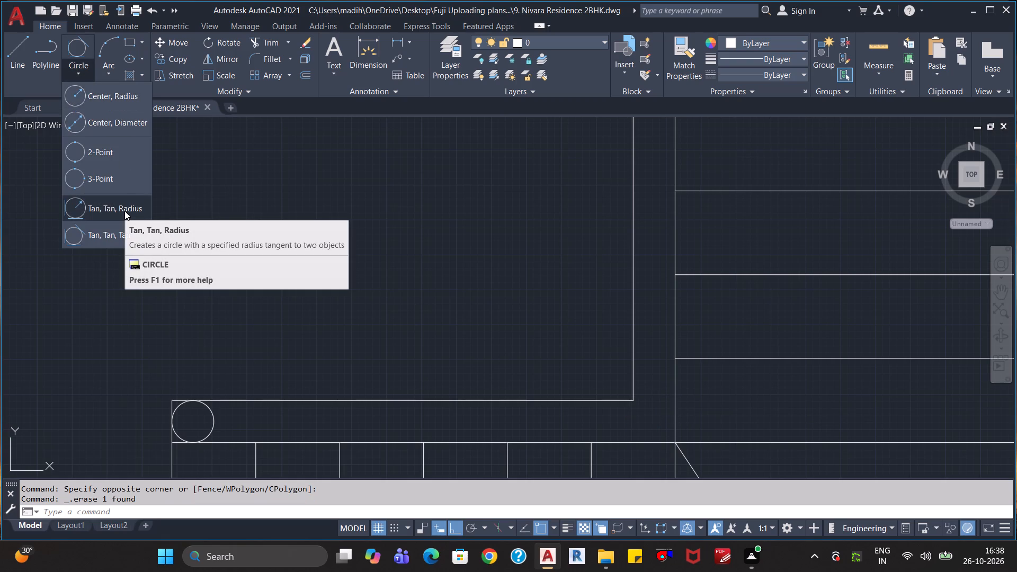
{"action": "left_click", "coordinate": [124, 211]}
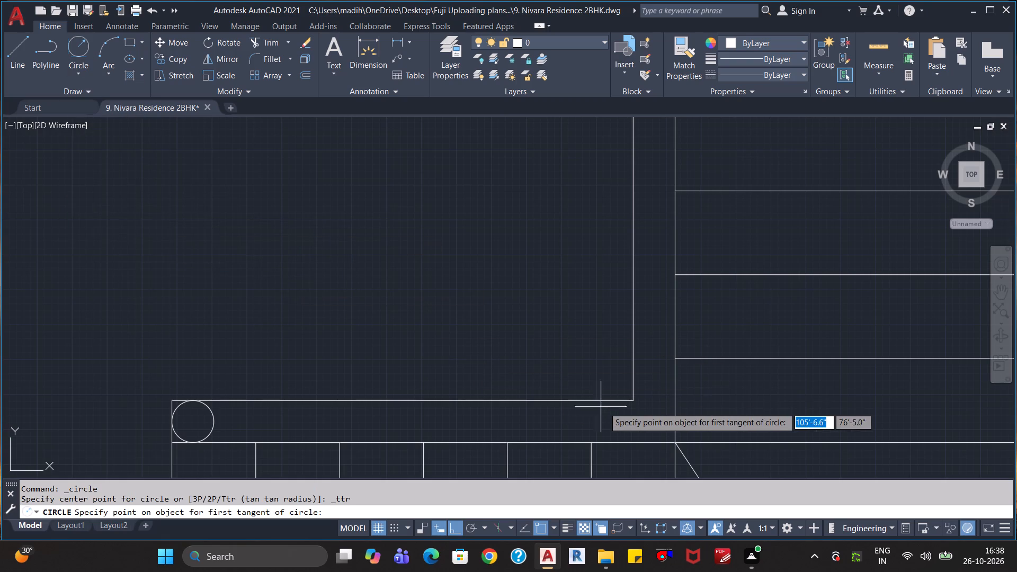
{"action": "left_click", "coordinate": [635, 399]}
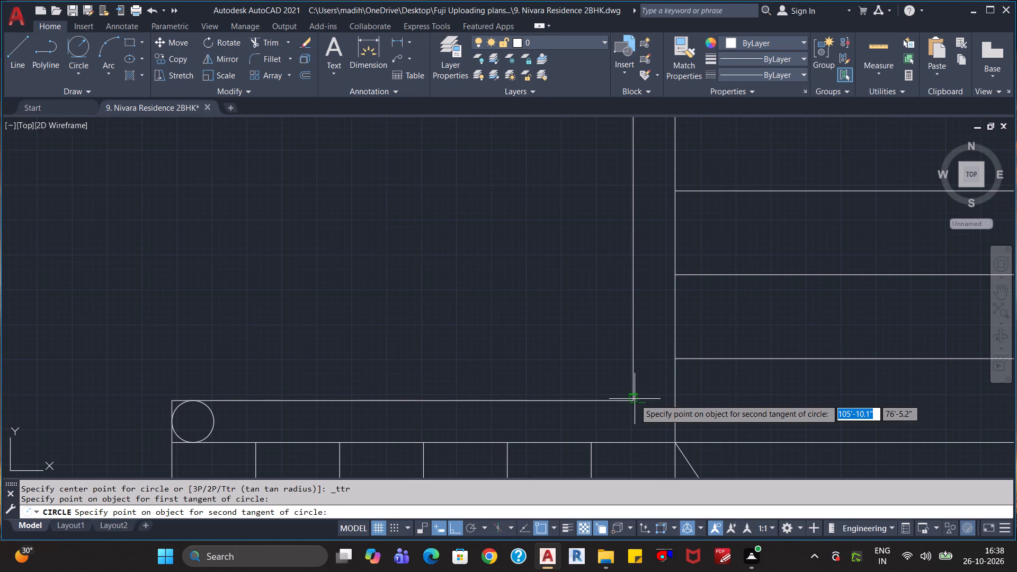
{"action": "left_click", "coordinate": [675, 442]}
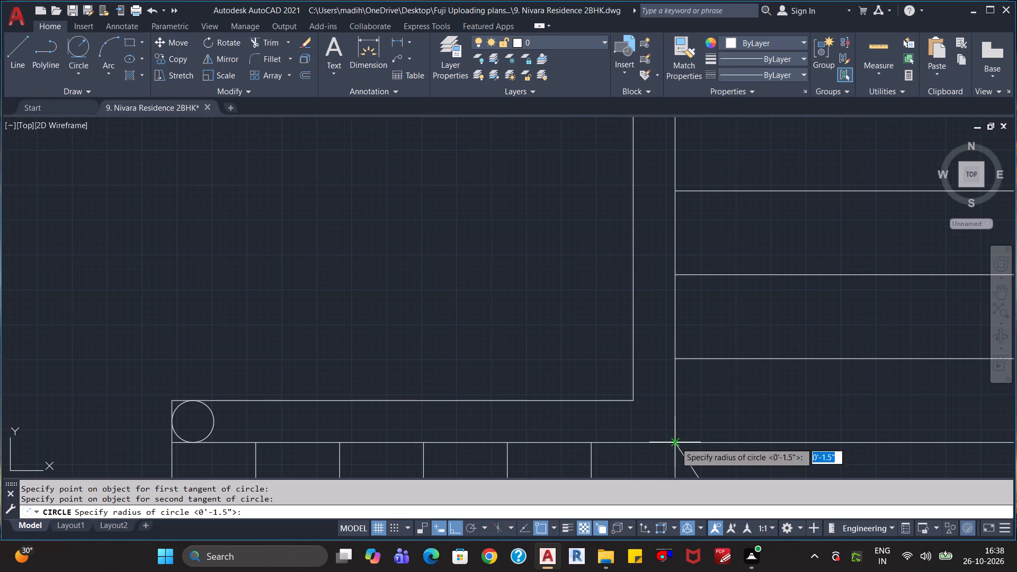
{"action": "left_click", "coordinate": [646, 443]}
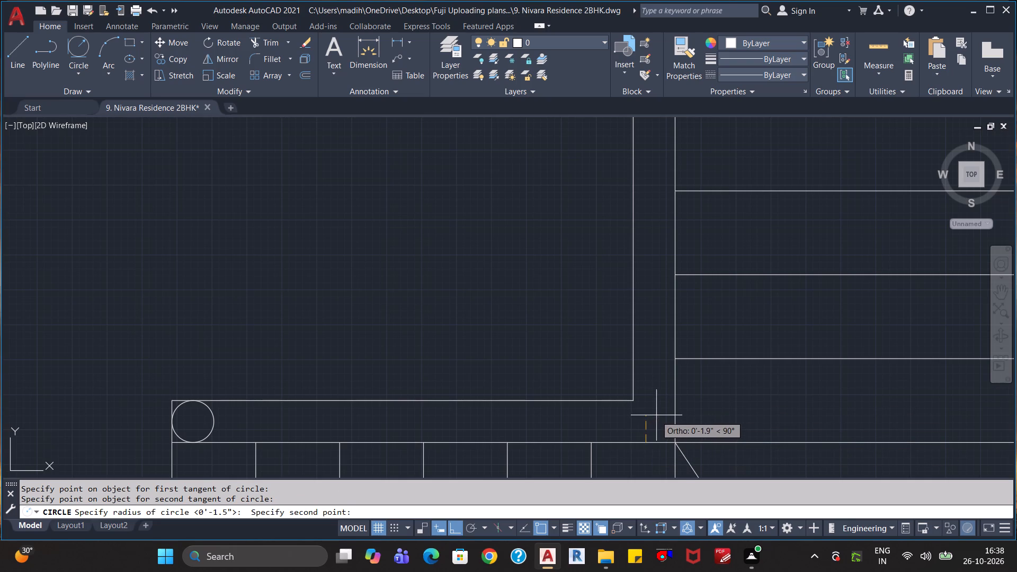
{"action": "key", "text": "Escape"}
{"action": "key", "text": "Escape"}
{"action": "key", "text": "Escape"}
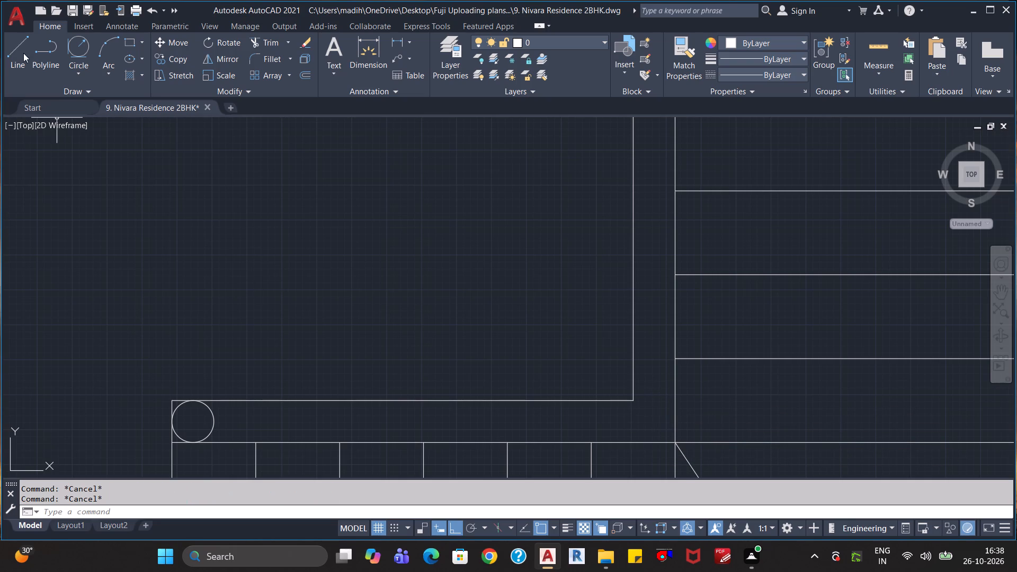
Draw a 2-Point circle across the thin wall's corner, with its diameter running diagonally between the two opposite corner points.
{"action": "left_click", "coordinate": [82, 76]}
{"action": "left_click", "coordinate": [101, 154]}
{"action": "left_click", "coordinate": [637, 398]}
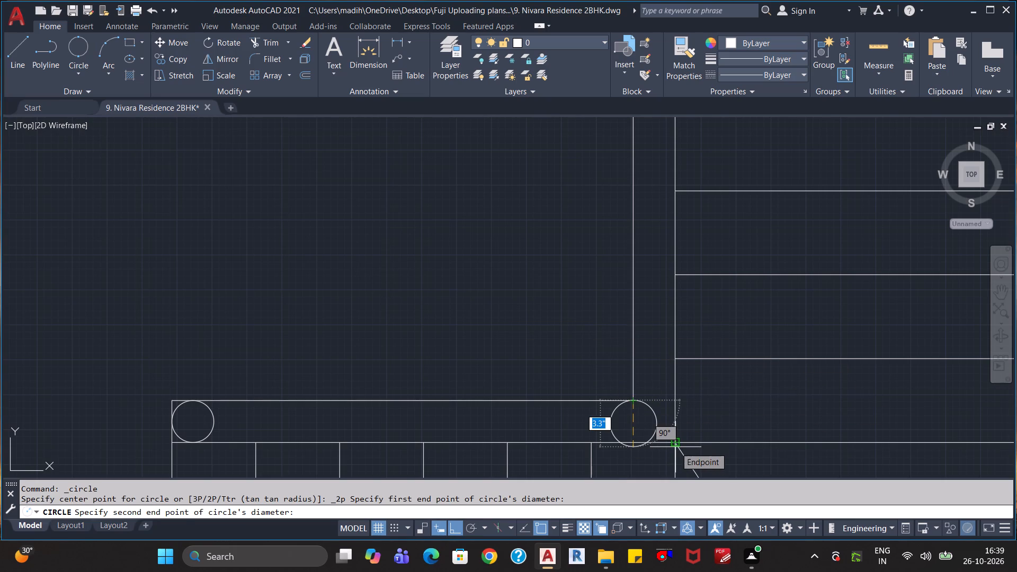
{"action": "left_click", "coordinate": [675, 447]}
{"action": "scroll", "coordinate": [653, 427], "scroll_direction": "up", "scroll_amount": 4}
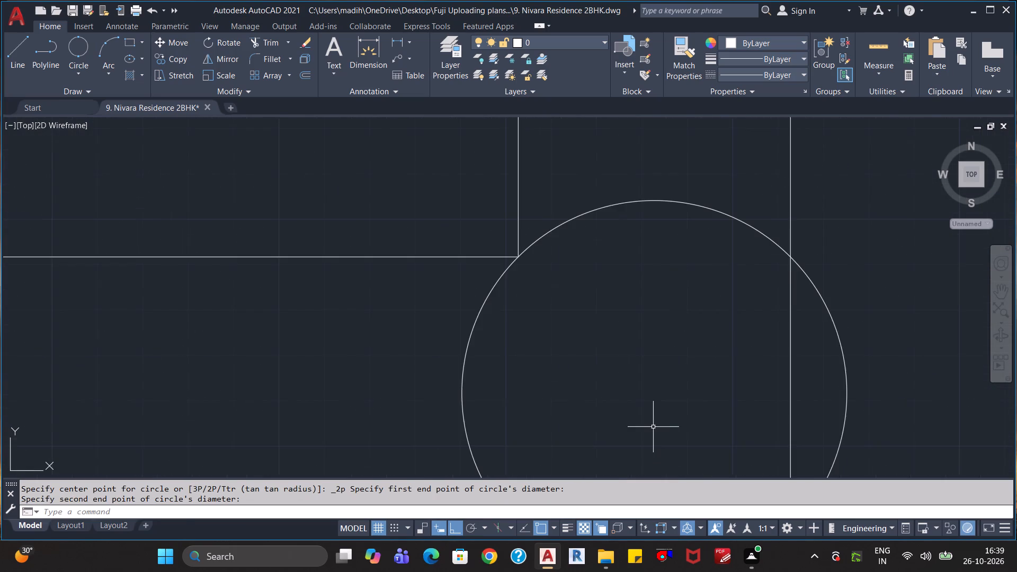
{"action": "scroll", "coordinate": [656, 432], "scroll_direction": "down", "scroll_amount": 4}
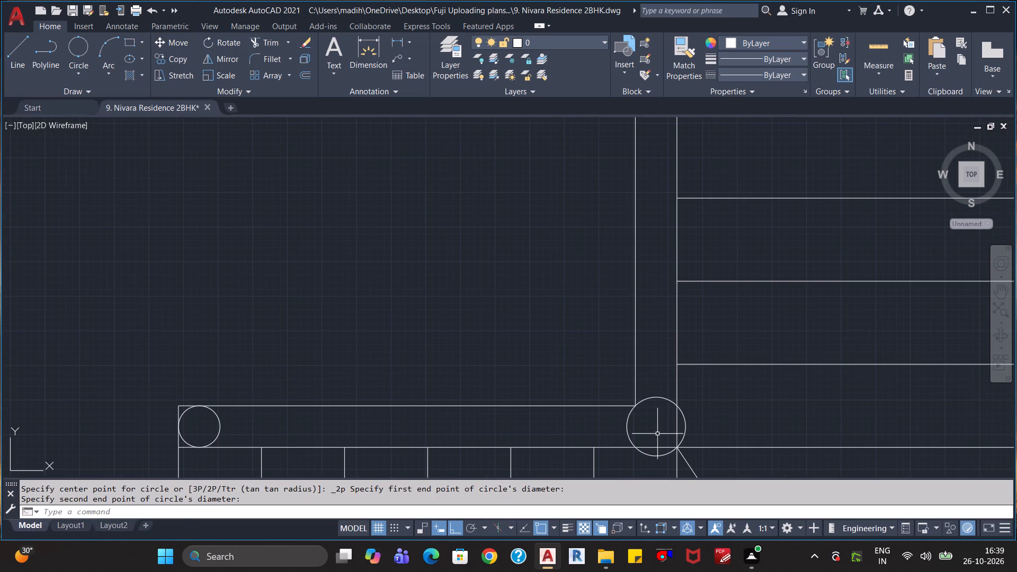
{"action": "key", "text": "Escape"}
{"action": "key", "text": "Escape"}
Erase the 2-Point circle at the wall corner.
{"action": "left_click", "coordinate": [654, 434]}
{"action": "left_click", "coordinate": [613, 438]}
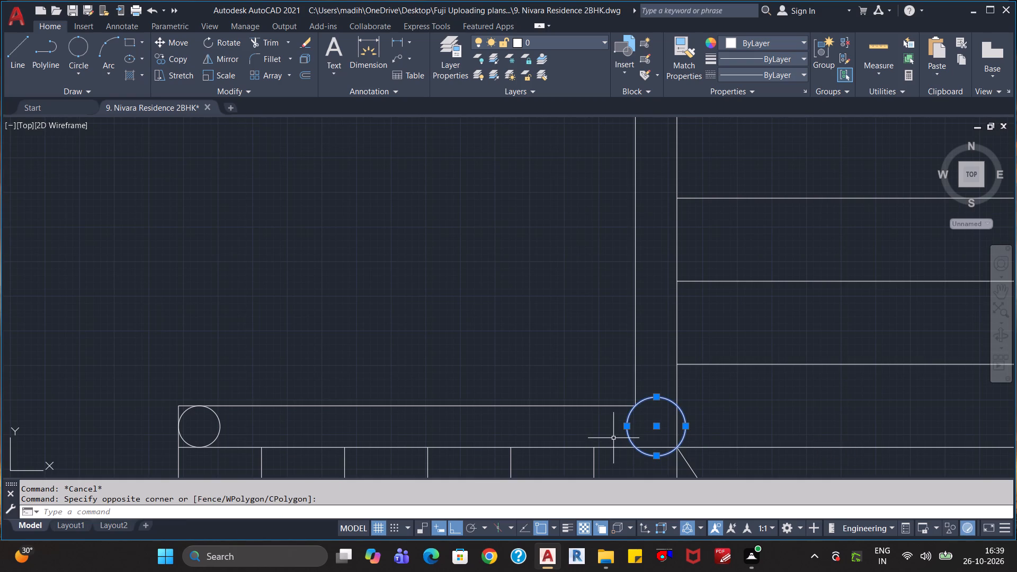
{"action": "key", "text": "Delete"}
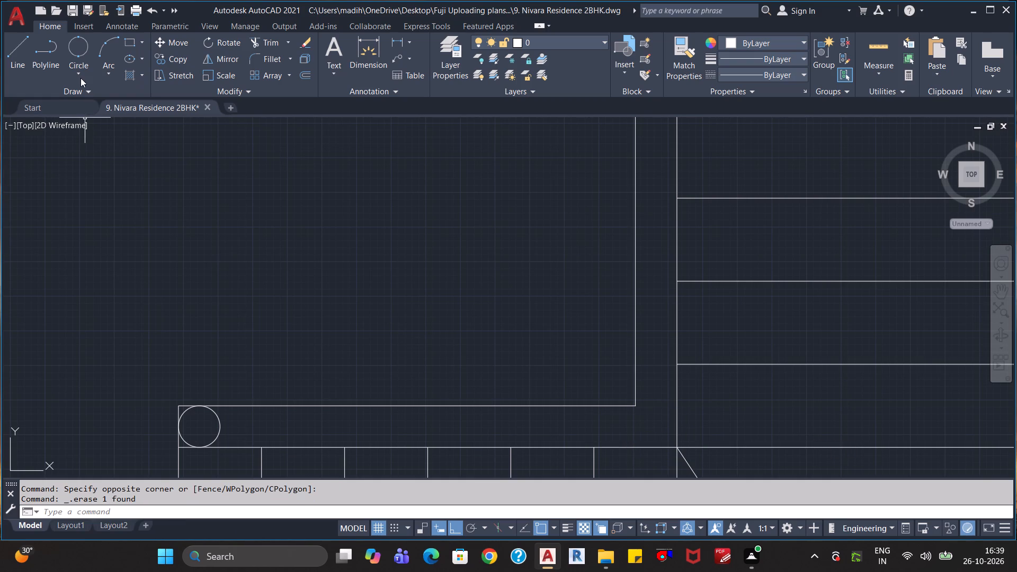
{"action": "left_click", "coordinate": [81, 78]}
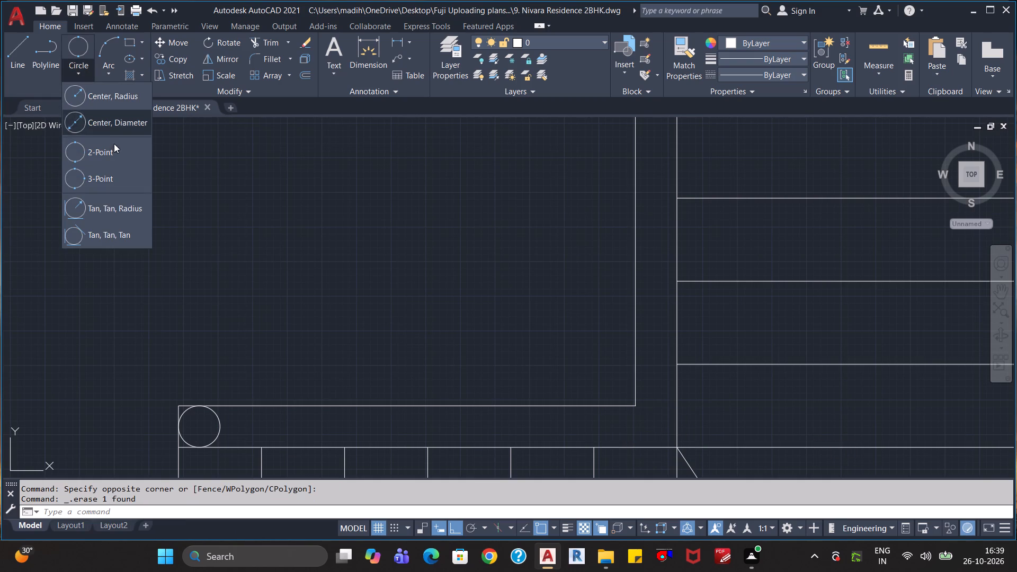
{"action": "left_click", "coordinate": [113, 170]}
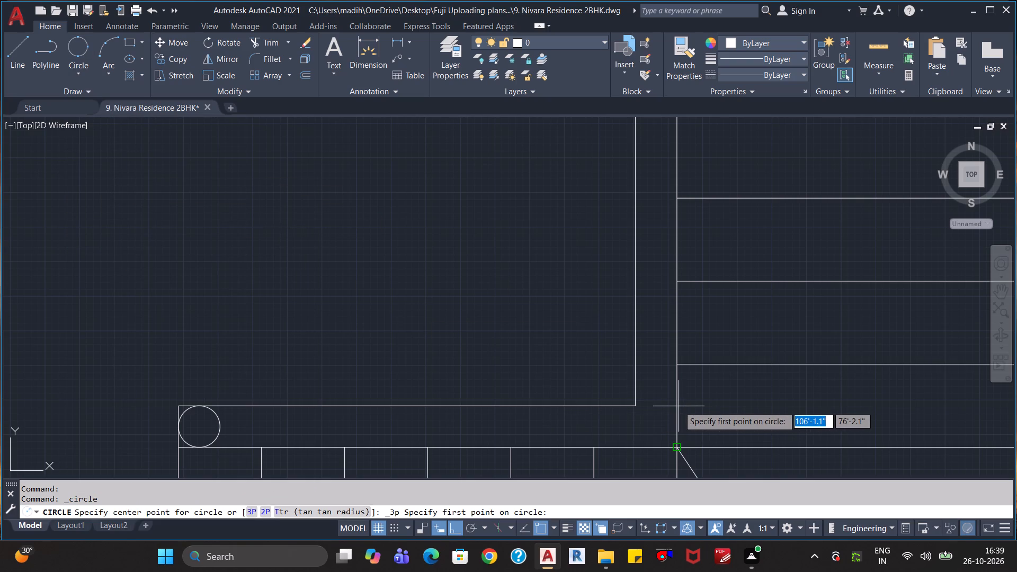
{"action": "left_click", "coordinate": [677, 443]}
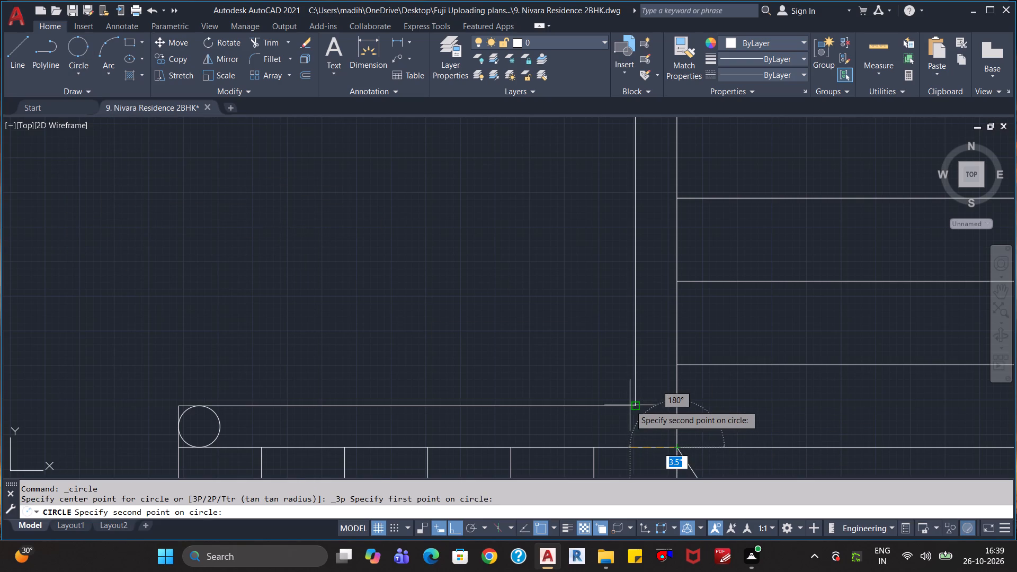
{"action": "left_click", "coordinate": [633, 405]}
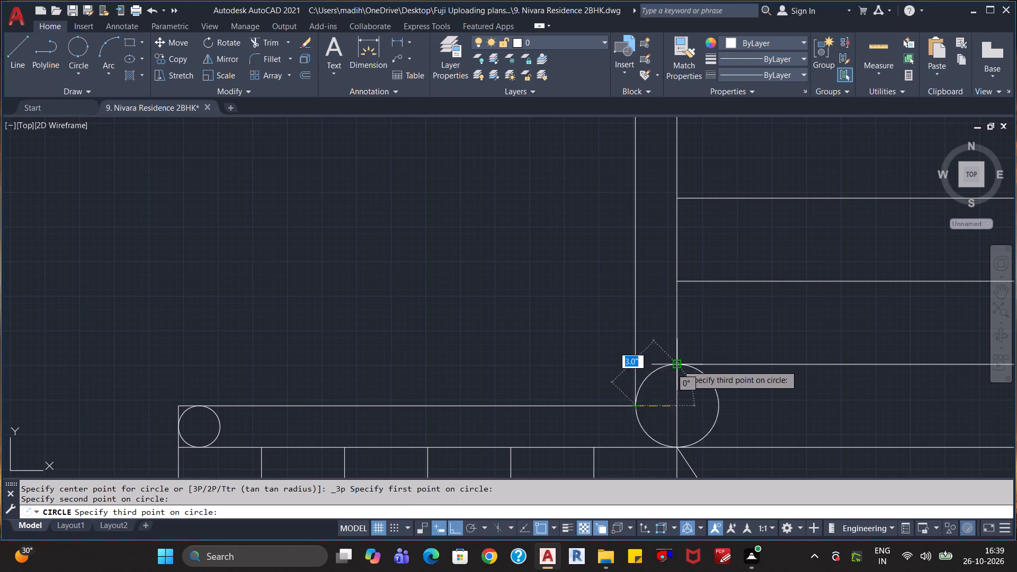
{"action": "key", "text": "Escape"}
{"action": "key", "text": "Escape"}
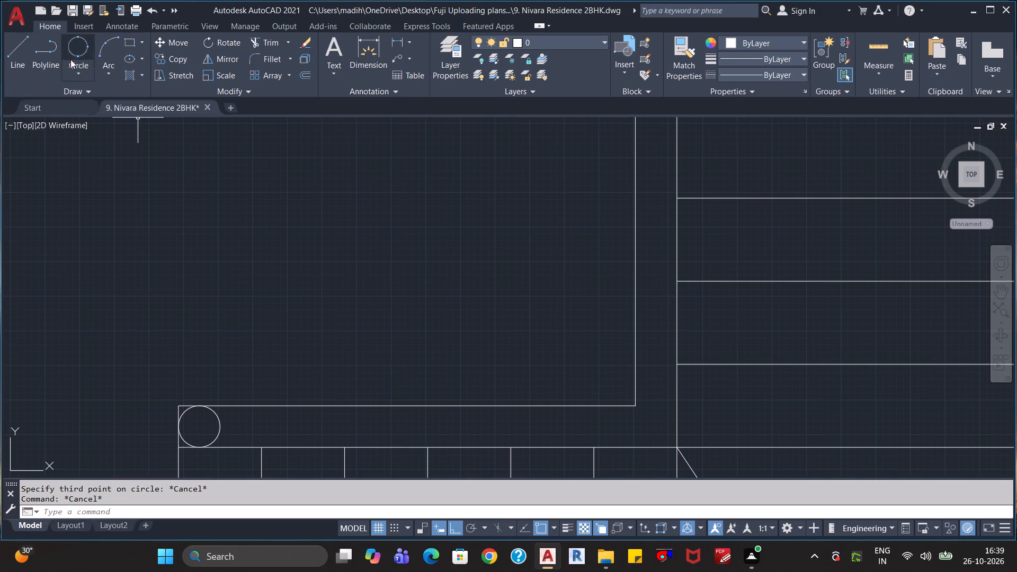
Draw a Tan, Tan, Tan circle inside the stair-side wall's corner, tangent to its right, bottom and left wall lines.
{"action": "left_click", "coordinate": [77, 70]}
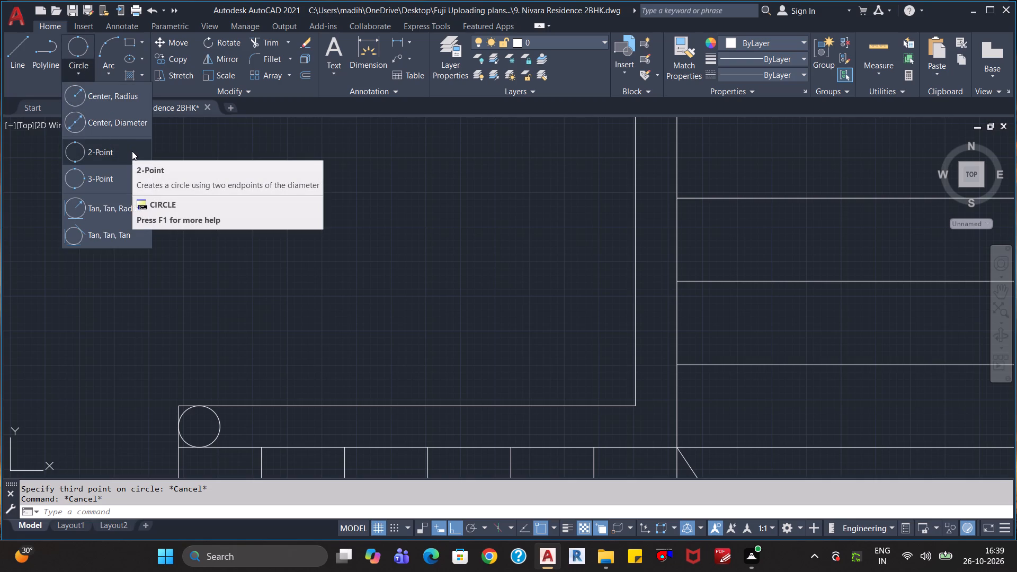
{"action": "left_click", "coordinate": [109, 232]}
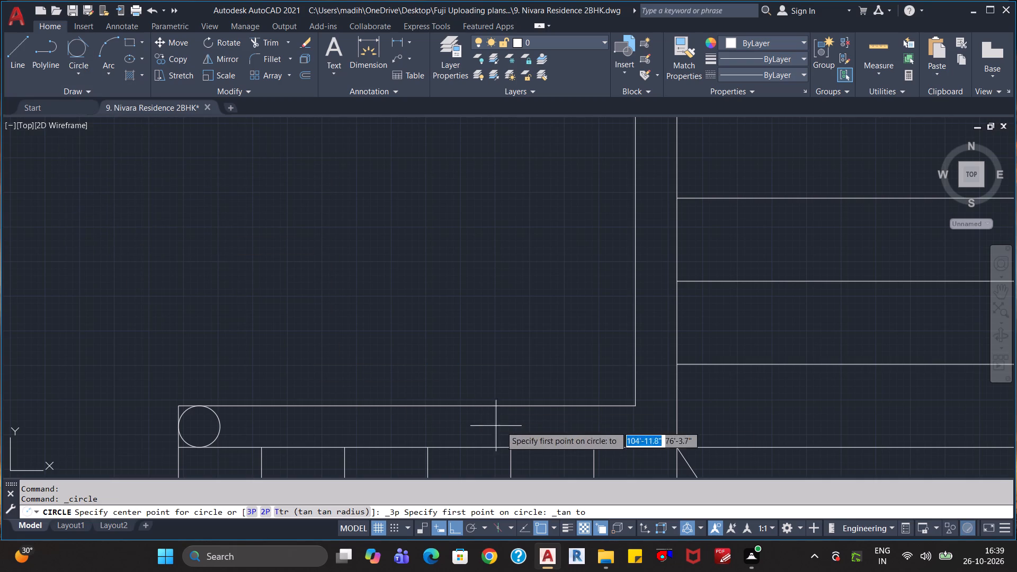
{"action": "left_click", "coordinate": [677, 414]}
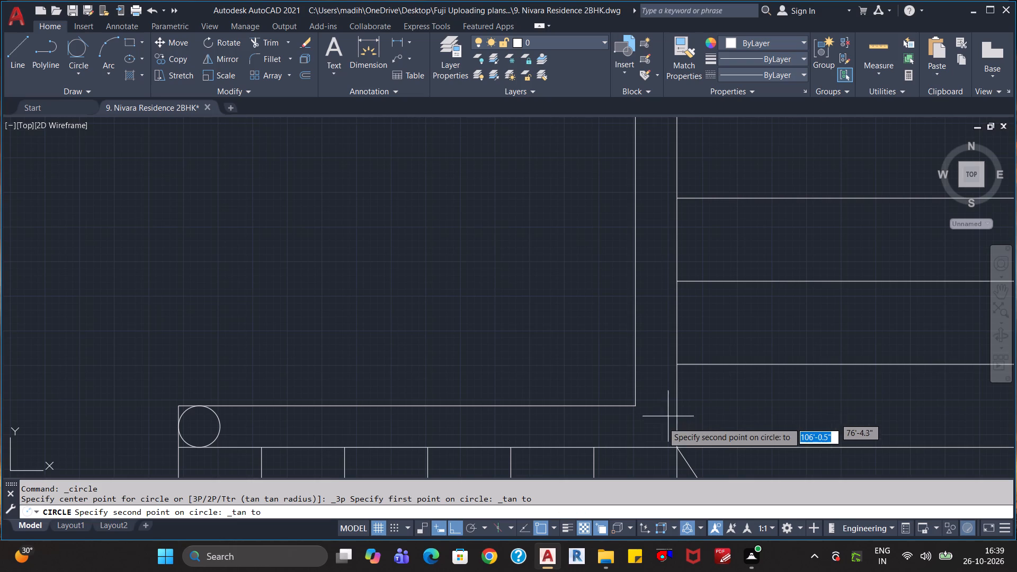
{"action": "left_click", "coordinate": [628, 448]}
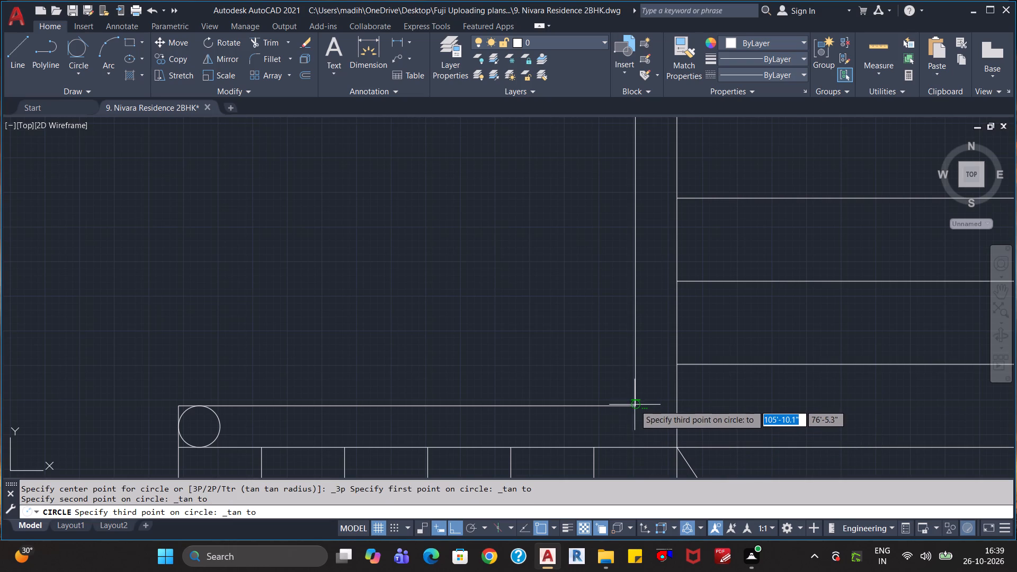
{"action": "left_click", "coordinate": [634, 408]}
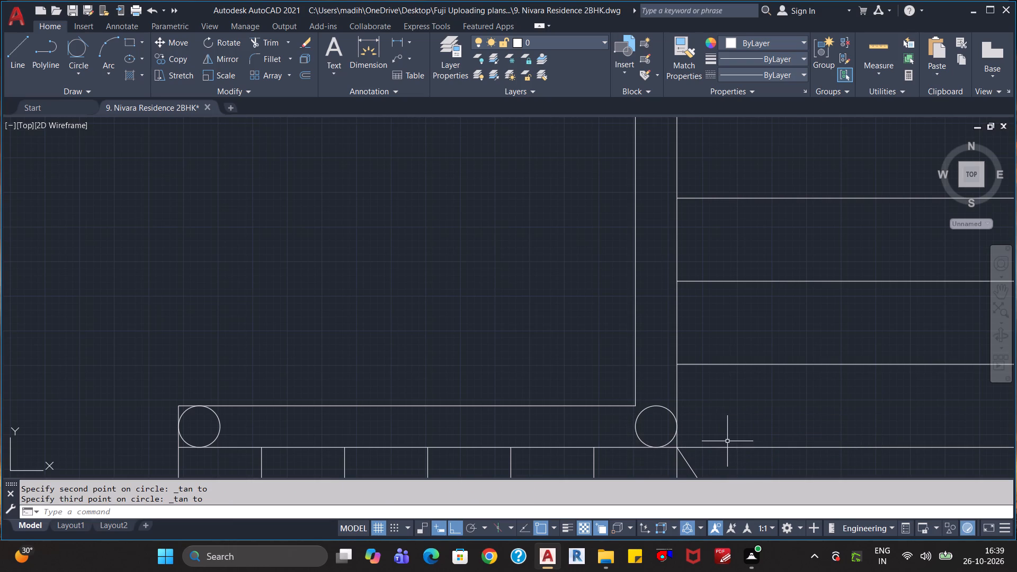
{"action": "key", "text": "Escape"}
{"action": "key", "text": "Escape"}
{"action": "key", "text": "Escape"}
{"action": "key", "text": "Escape"}
Draw a Tan, Tan, Tan circle at the upper end of the stair-side wall, tangent to both wall lines and the cross wall's lower line.
{"action": "scroll", "coordinate": [691, 432], "scroll_direction": "down", "scroll_amount": 2}
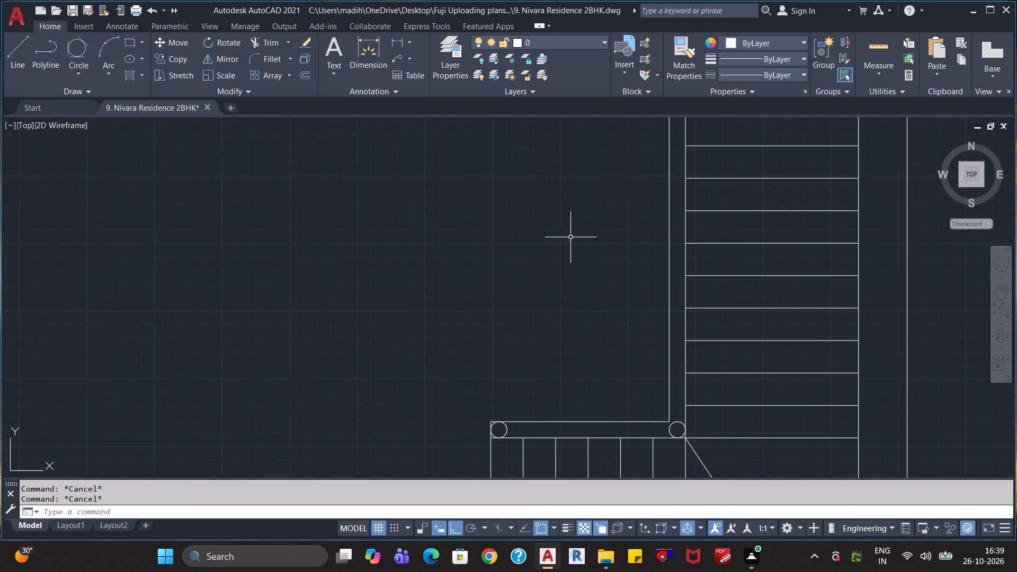
{"action": "scroll", "coordinate": [570, 237], "scroll_direction": "down", "scroll_amount": 2}
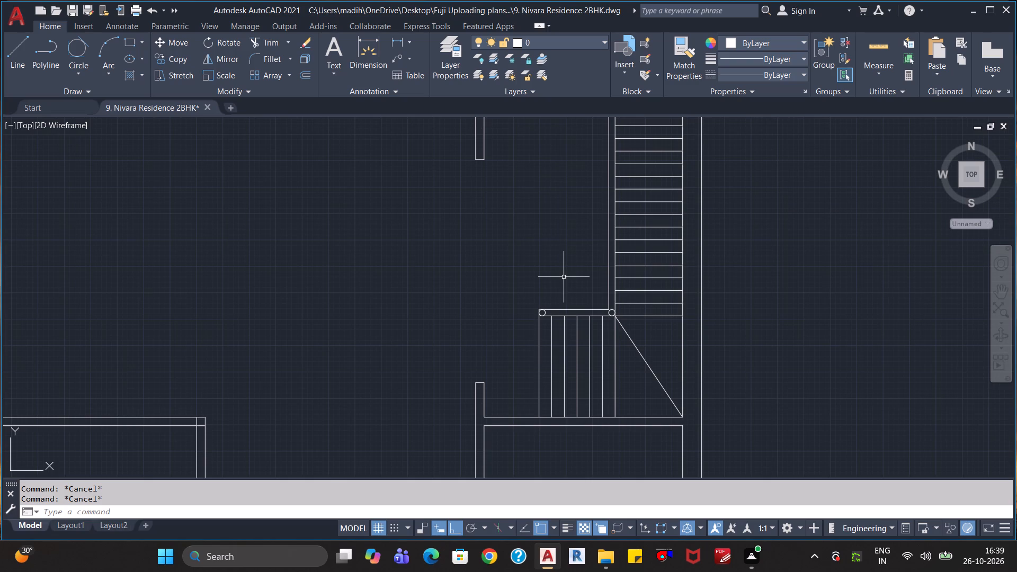
{"action": "middle_click_drag", "start_coordinate": [565, 204], "coordinate": [552, 392]}
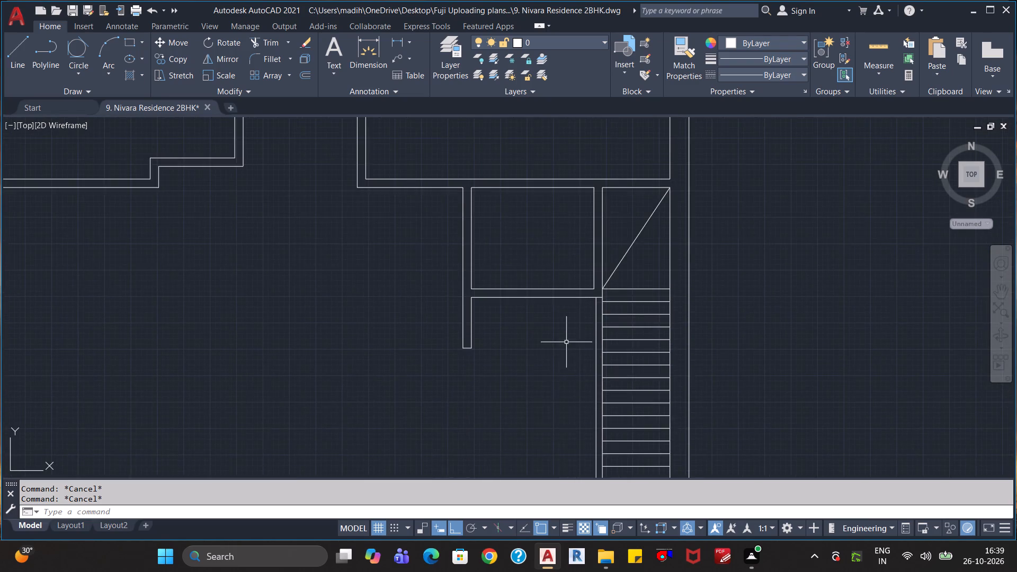
{"action": "scroll", "coordinate": [568, 335], "scroll_direction": "up", "scroll_amount": 2}
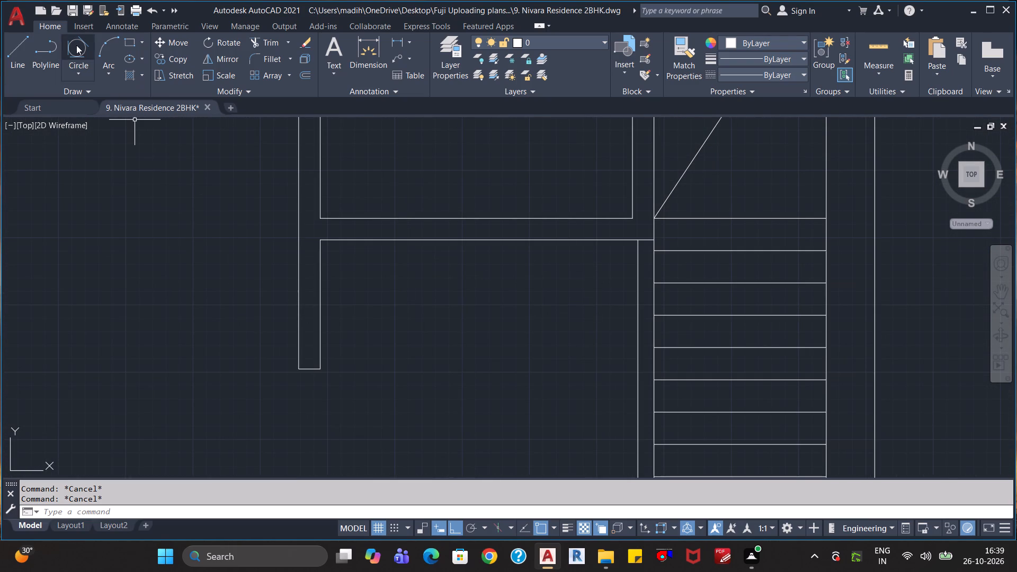
{"action": "left_click", "coordinate": [78, 43]}
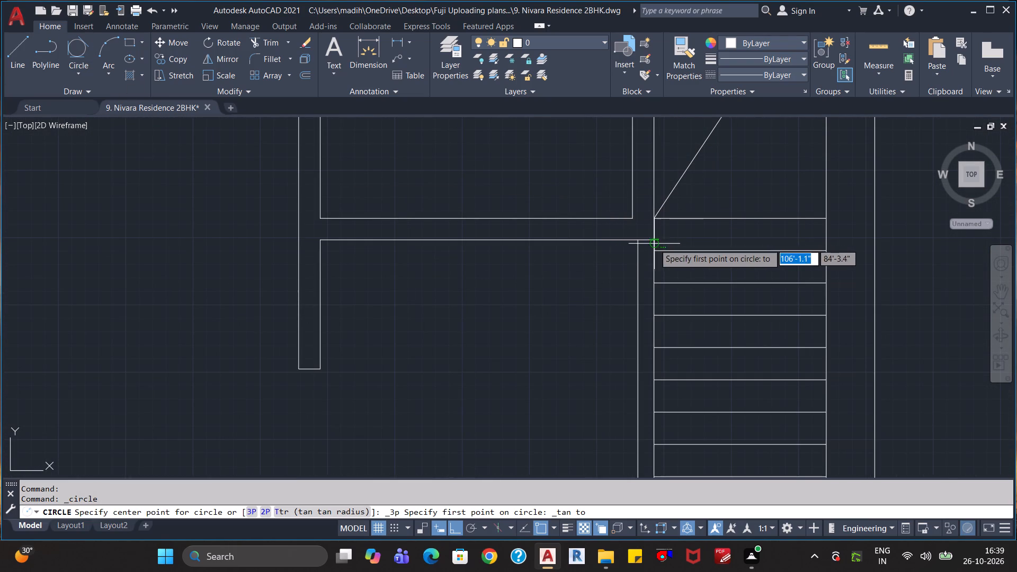
{"action": "left_click", "coordinate": [647, 242]}
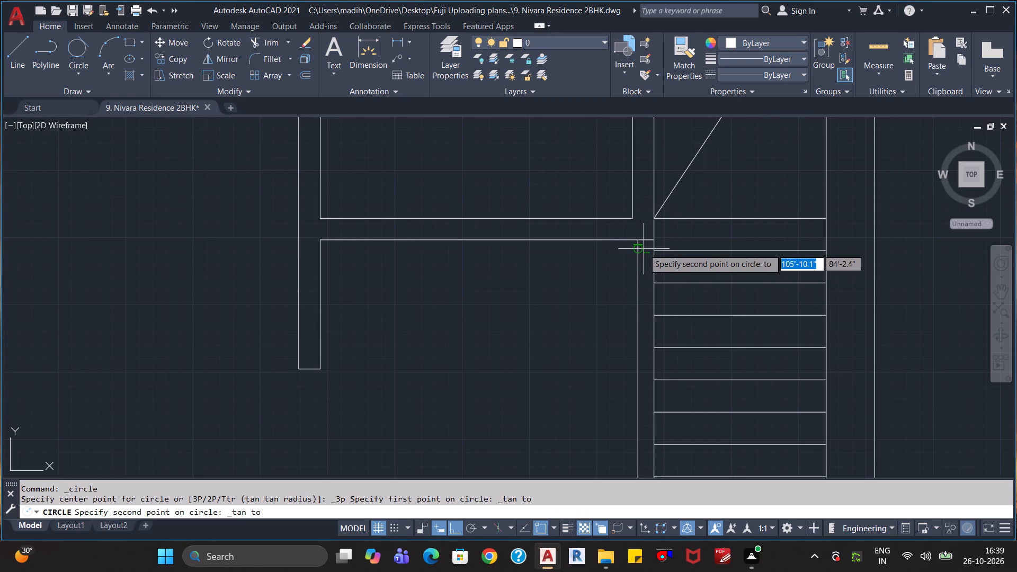
{"action": "left_click", "coordinate": [639, 255]}
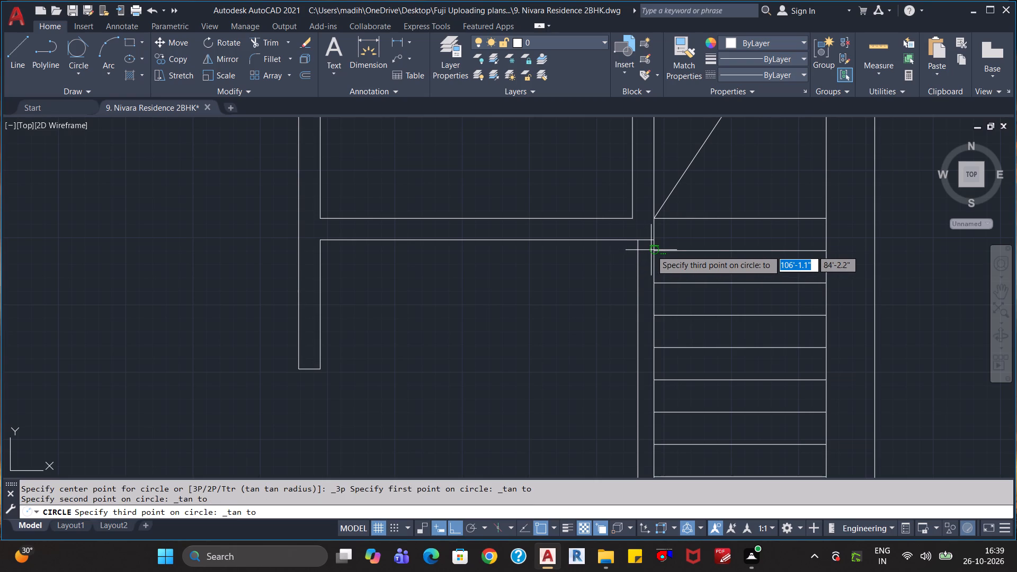
{"action": "left_click", "coordinate": [654, 250]}
{"action": "key", "text": "Escape"}
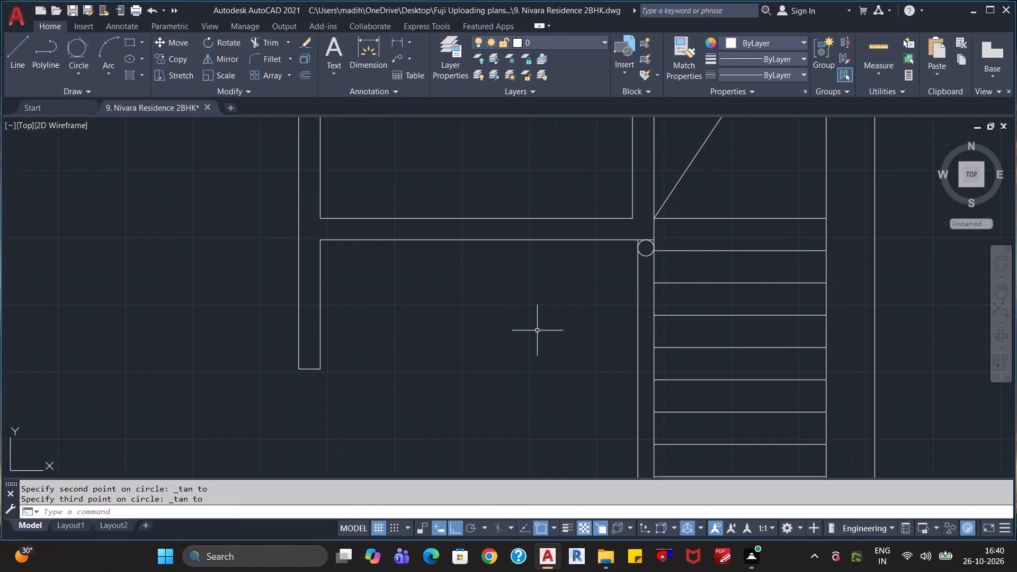
{"action": "key", "text": "Escape"}
Save the drawing.
{"action": "scroll", "coordinate": [537, 337], "scroll_direction": "down", "scroll_amount": 3}
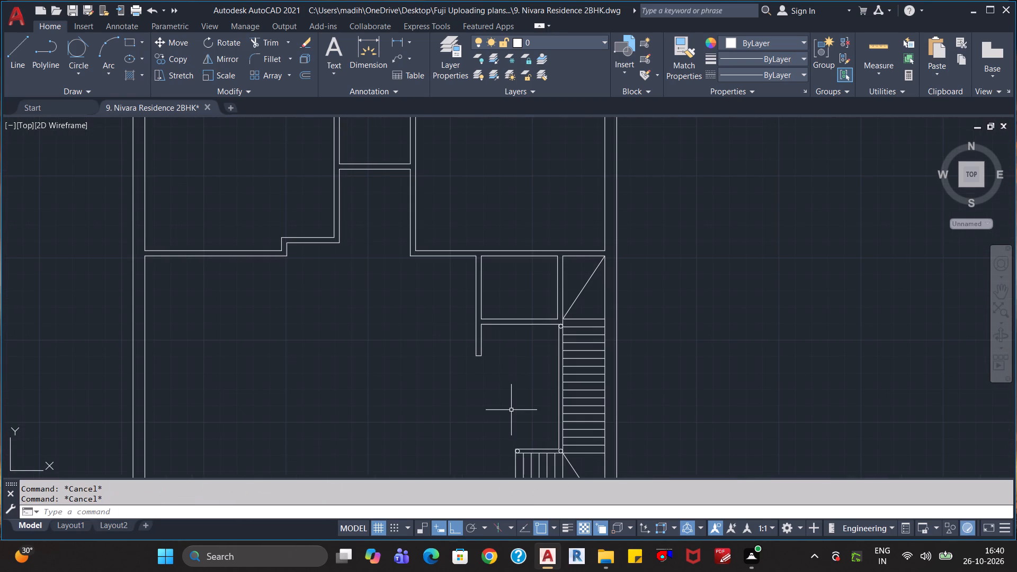
{"action": "key", "text": "ctrl+s"}
Trim the overlapping lines at the plan's lower-left outer wall corner and where the thin partition meets the bottom outer wall.
{"action": "scroll", "coordinate": [511, 410], "scroll_direction": "down", "scroll_amount": 2}
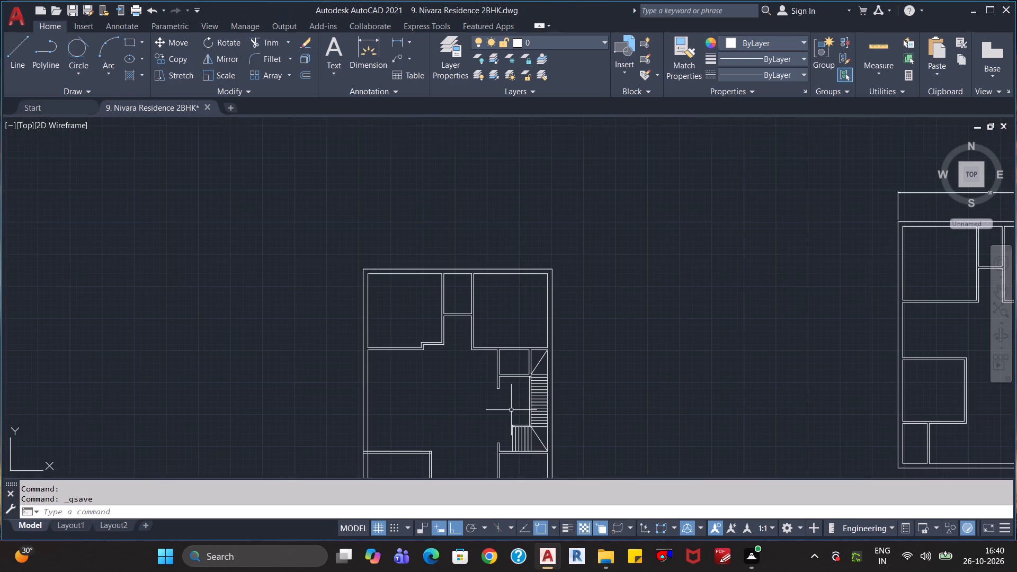
{"action": "middle_click_drag", "start_coordinate": [505, 408], "coordinate": [496, 317]}
{"action": "scroll", "coordinate": [492, 324], "scroll_direction": "up", "scroll_amount": 1}
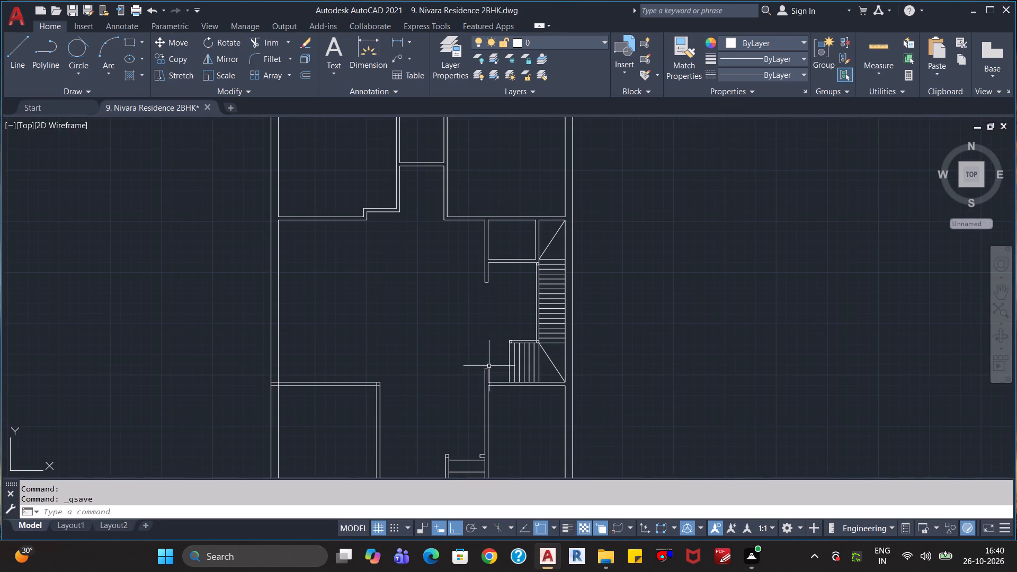
{"action": "middle_click_drag", "start_coordinate": [458, 405], "coordinate": [448, 386]}
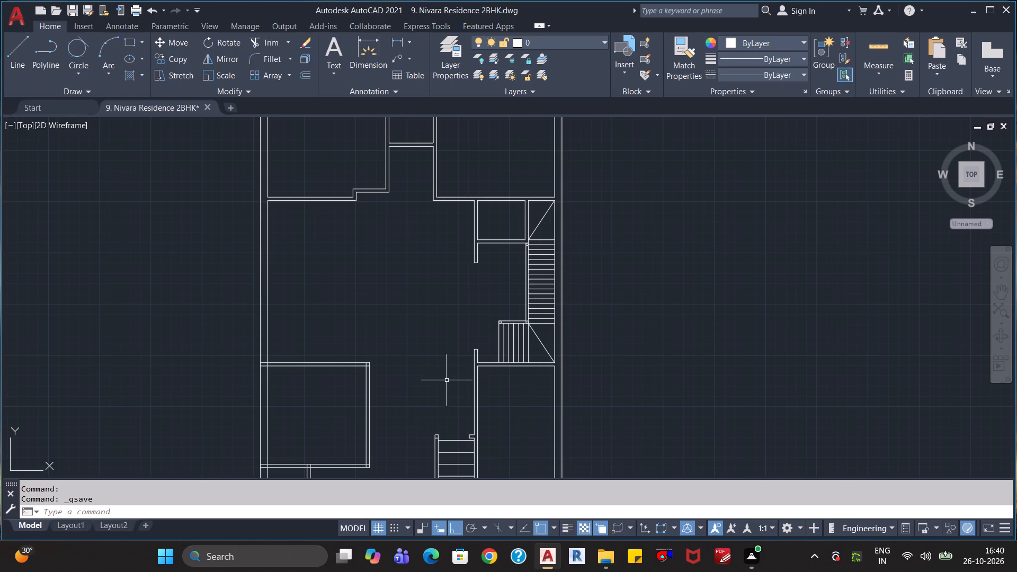
{"action": "middle_click_drag", "start_coordinate": [507, 426], "coordinate": [511, 297]}
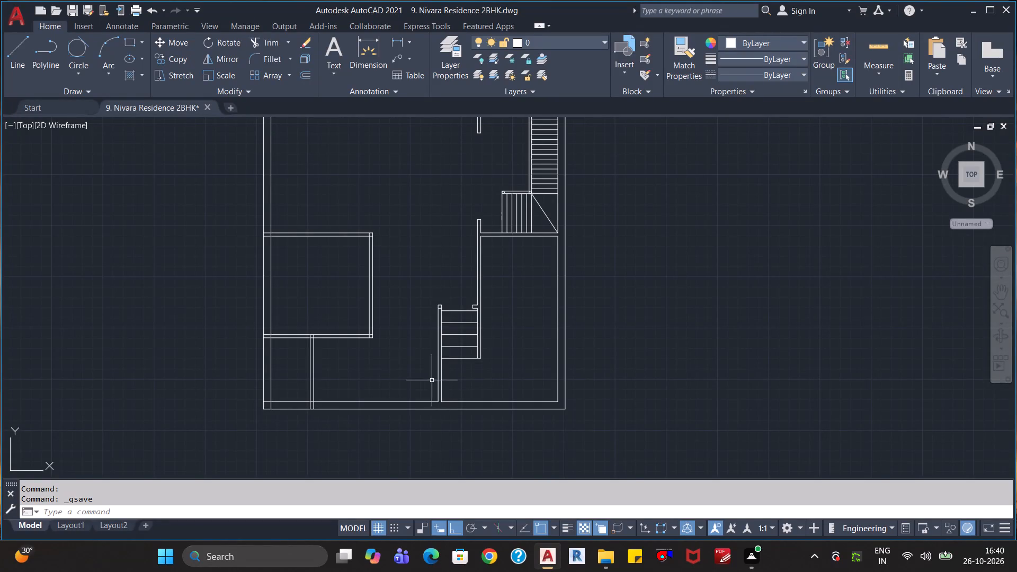
{"action": "scroll", "coordinate": [370, 385], "scroll_direction": "up", "scroll_amount": 3}
{"action": "scroll", "coordinate": [367, 385], "scroll_direction": "down", "scroll_amount": 2}
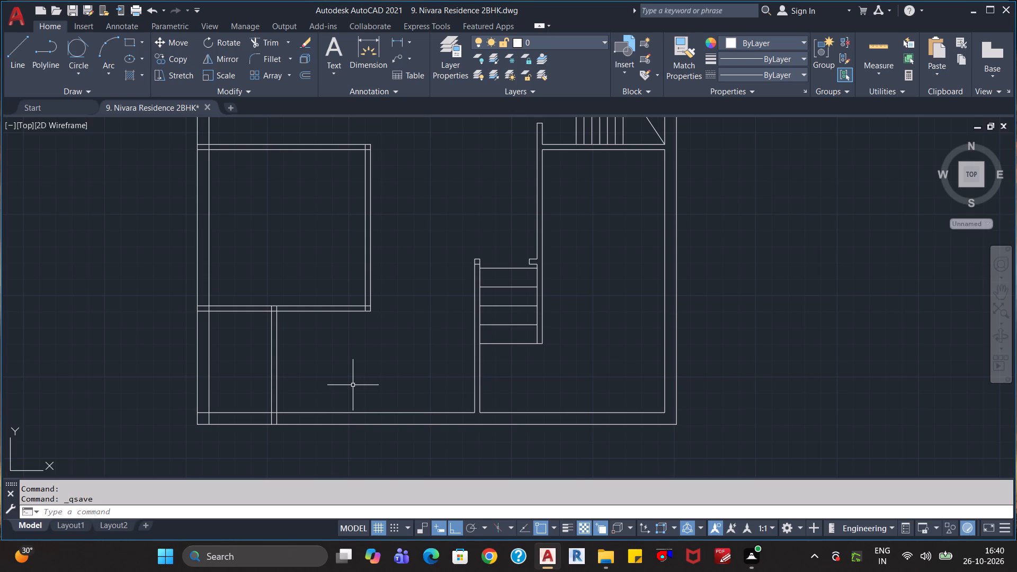
{"action": "type", "text": "tr"}
{"action": "key", "text": "Return"}
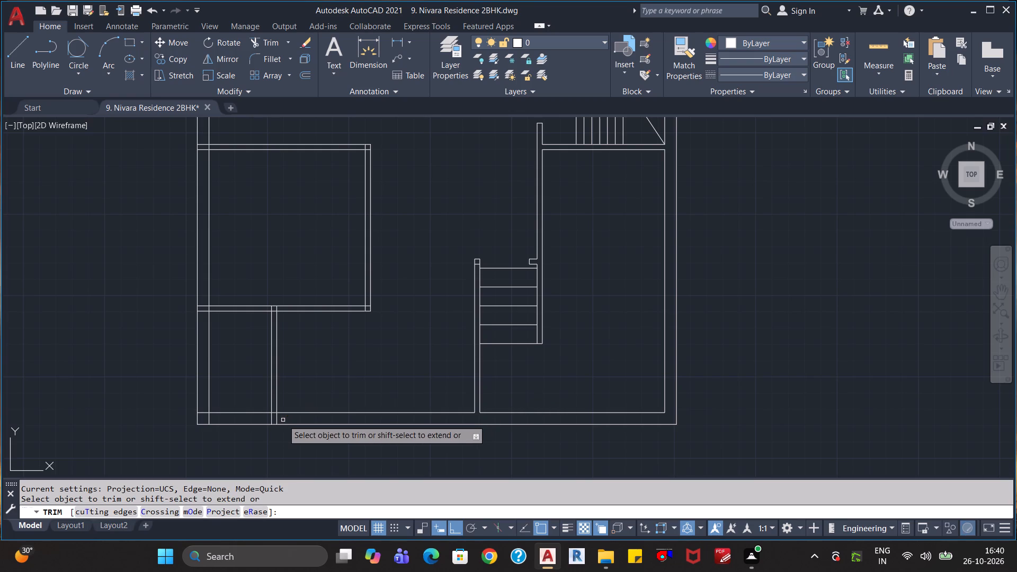
{"action": "left_click", "coordinate": [283, 420]}
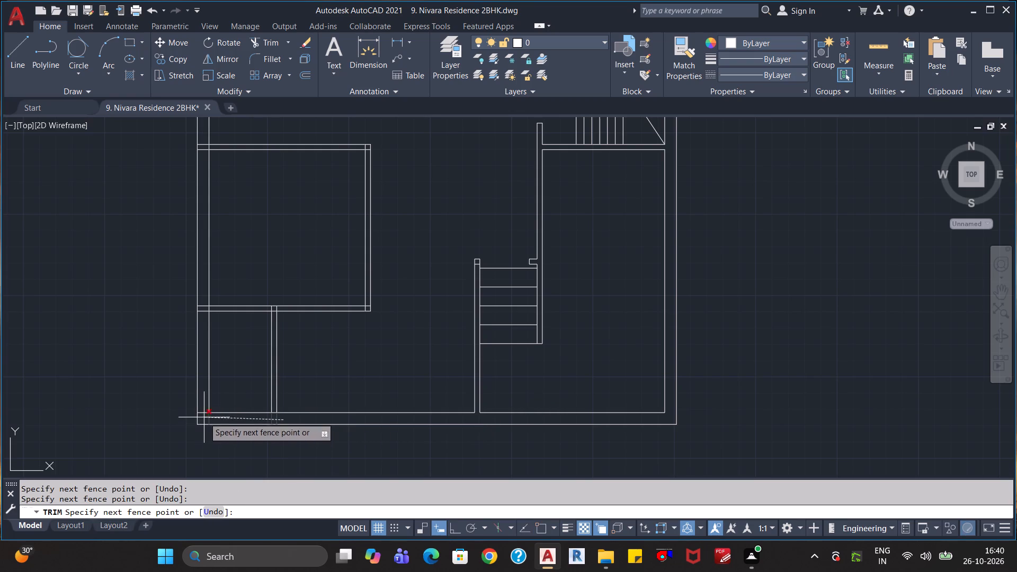
{"action": "left_click", "coordinate": [200, 412]}
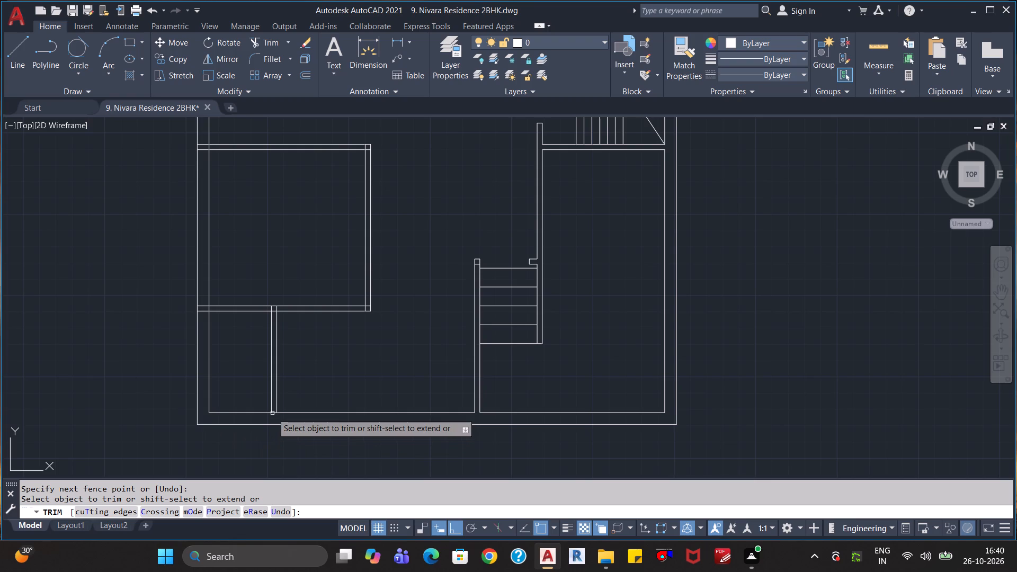
{"action": "scroll", "coordinate": [274, 412], "scroll_direction": "up", "scroll_amount": 3}
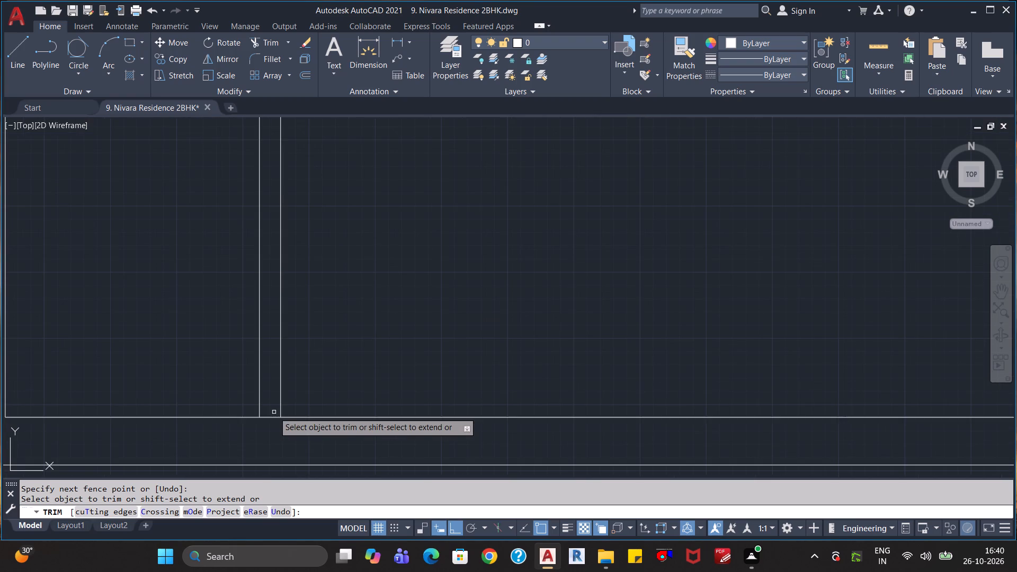
{"action": "left_click", "coordinate": [274, 413]}
{"action": "left_click", "coordinate": [270, 424]}
{"action": "scroll", "coordinate": [271, 426], "scroll_direction": "down", "scroll_amount": 4}
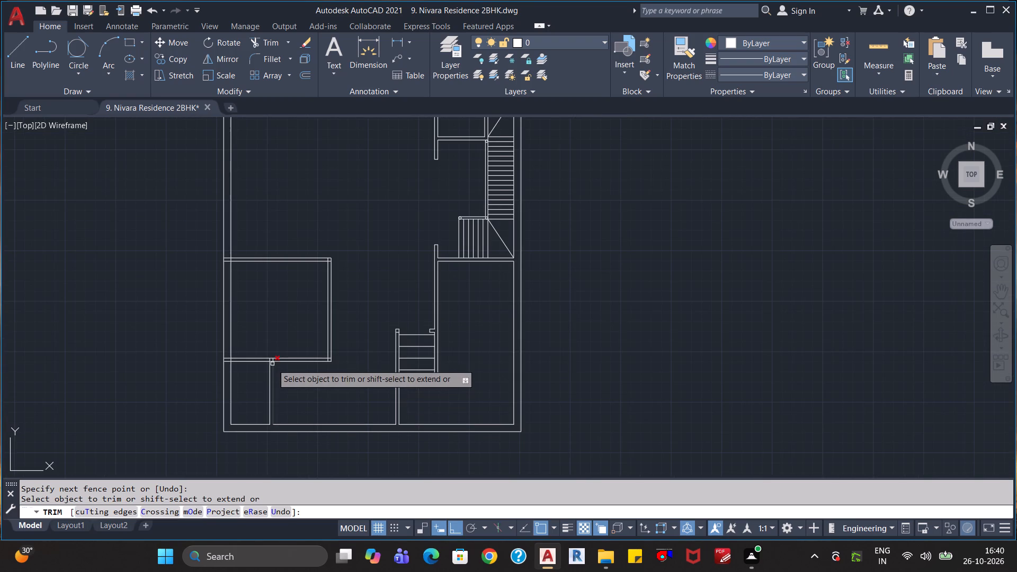
Trim the overlapping lines along the lower-left room's bottom wall at the outer wall, thin partition and right corner junctions.
{"action": "scroll", "coordinate": [307, 384], "scroll_direction": "up", "scroll_amount": 3}
{"action": "middle_click_drag", "start_coordinate": [268, 361], "coordinate": [414, 442]}
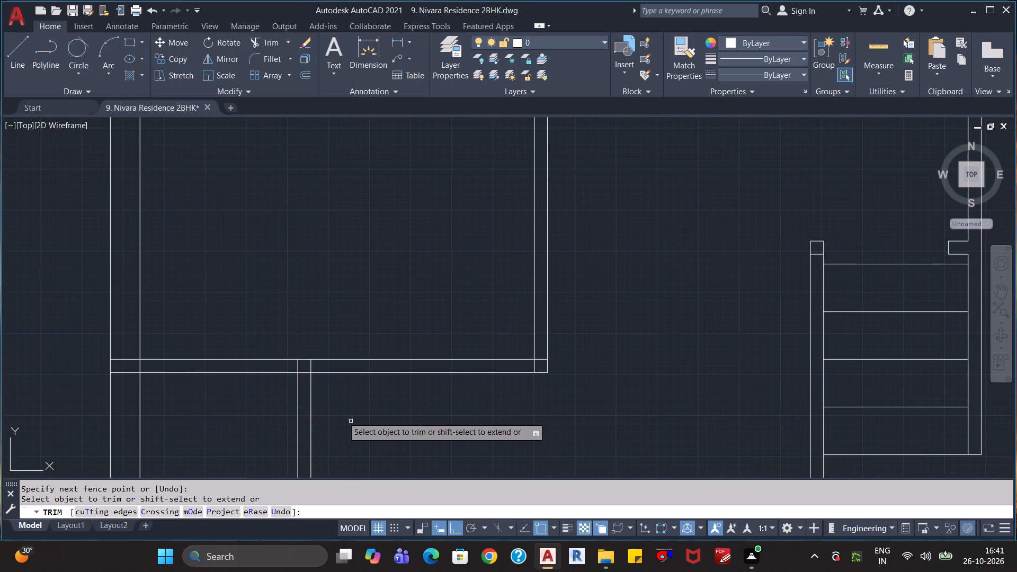
{"action": "left_click", "coordinate": [540, 367]}
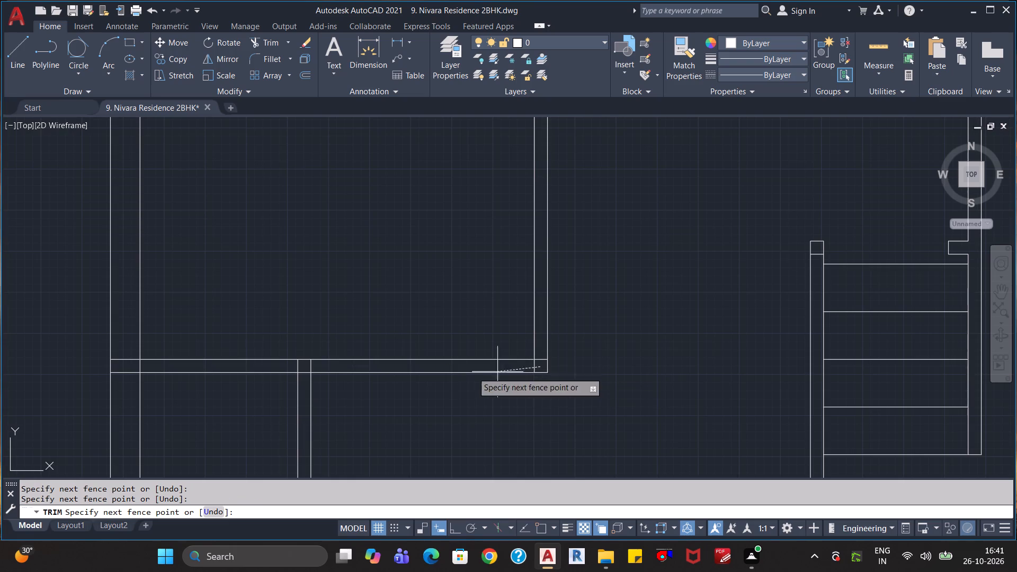
{"action": "left_click", "coordinate": [117, 359]}
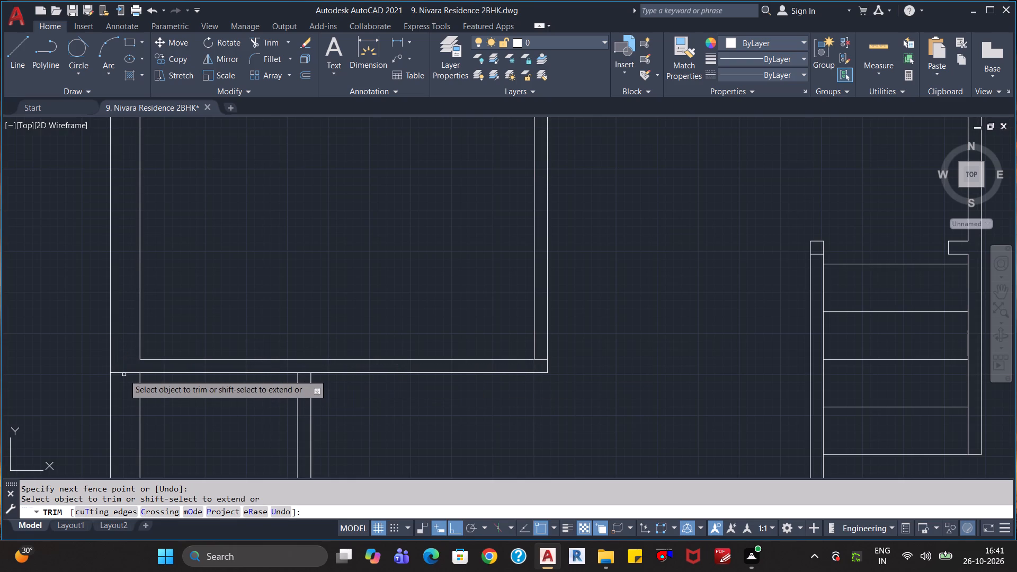
{"action": "left_click", "coordinate": [124, 374]}
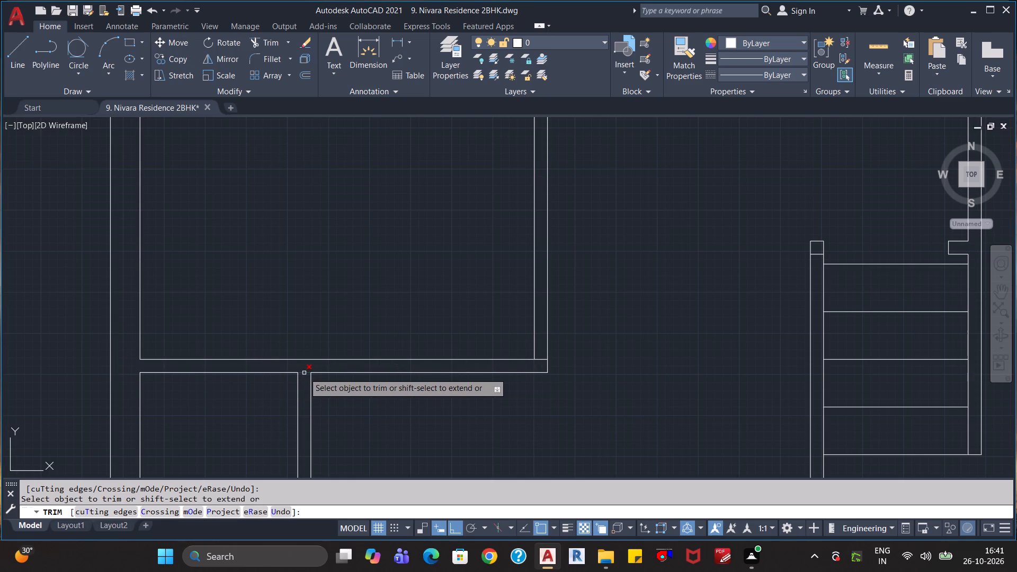
{"action": "left_click", "coordinate": [304, 373]}
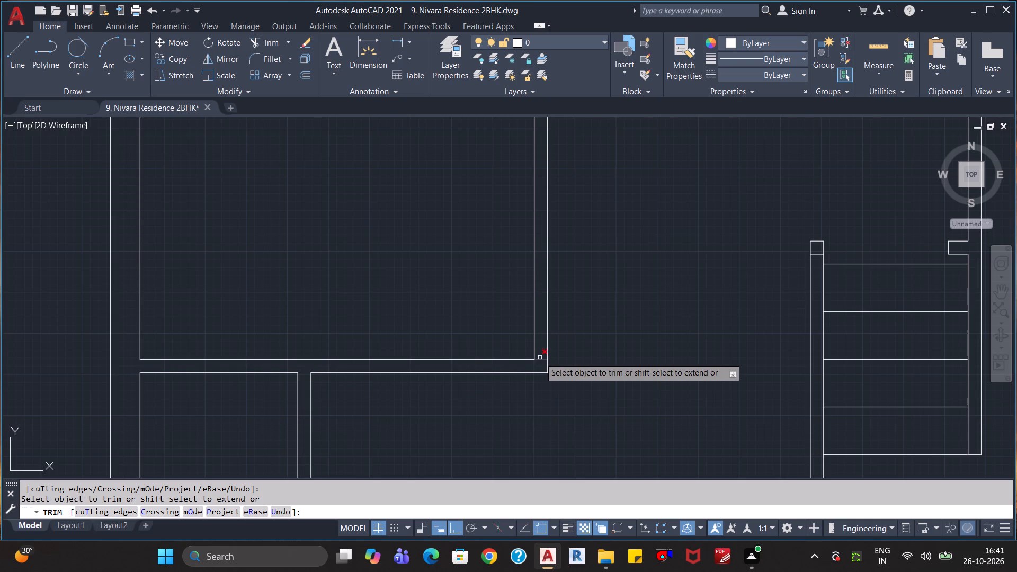
{"action": "left_click", "coordinate": [540, 358]}
Trim the overlapping lines along the same room's top wall, at its right corner and its junction with the left outer wall.
{"action": "scroll", "coordinate": [340, 392], "scroll_direction": "down", "scroll_amount": 2}
{"action": "middle_click_drag", "start_coordinate": [311, 304], "coordinate": [326, 363]}
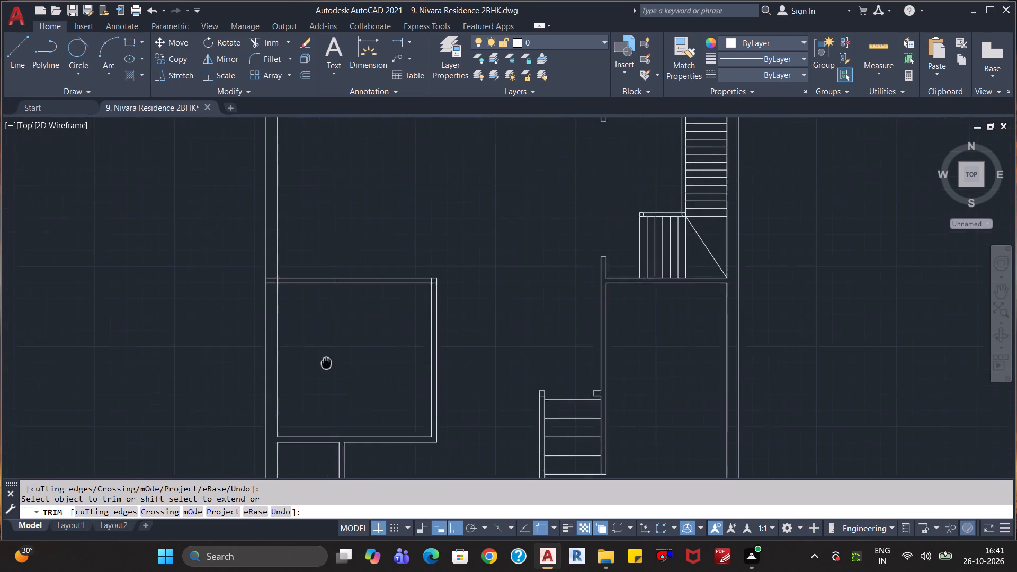
{"action": "middle_click_drag", "start_coordinate": [326, 363], "coordinate": [292, 407]}
{"action": "scroll", "coordinate": [377, 336], "scroll_direction": "up", "scroll_amount": 5}
{"action": "left_click_drag", "start_coordinate": [473, 292], "coordinate": [478, 293]}
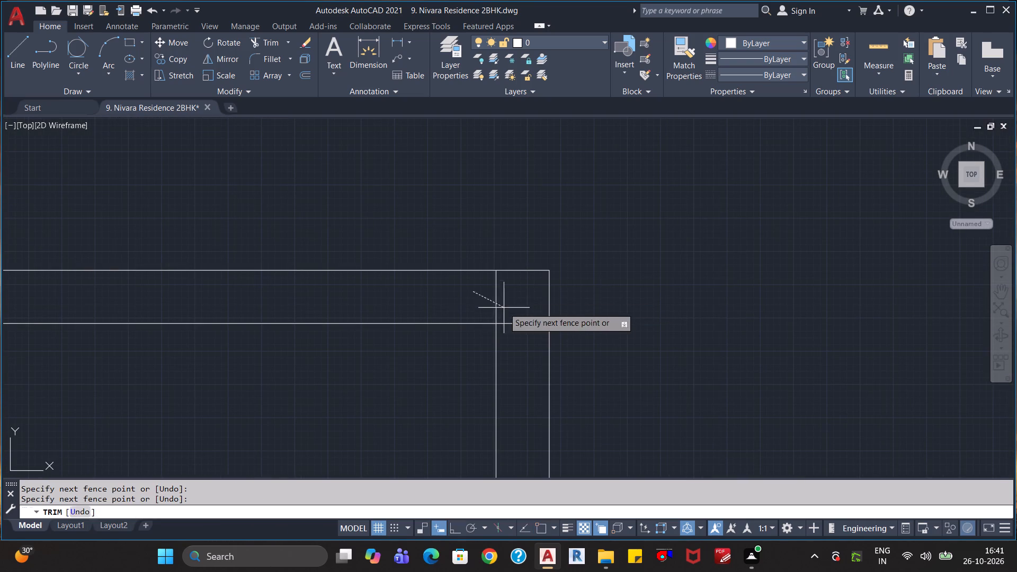
{"action": "left_click", "coordinate": [522, 329]}
{"action": "scroll", "coordinate": [378, 344], "scroll_direction": "down", "scroll_amount": 3}
{"action": "middle_click_drag", "start_coordinate": [183, 374], "coordinate": [528, 418]}
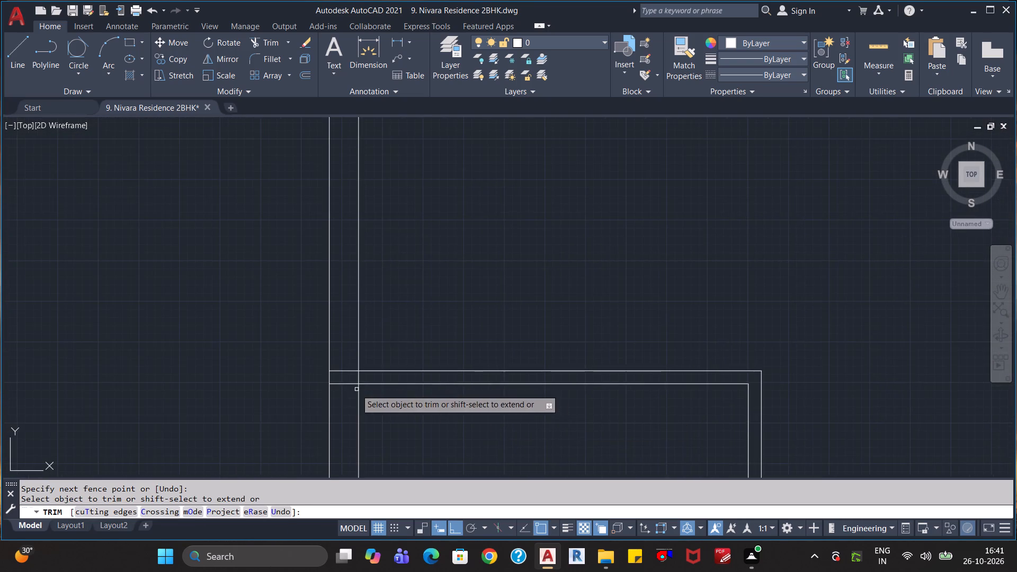
{"action": "scroll", "coordinate": [334, 381], "scroll_direction": "up", "scroll_amount": 2}
{"action": "left_click_drag", "start_coordinate": [356, 334], "coordinate": [360, 339]}
{"action": "left_click", "coordinate": [365, 410]}
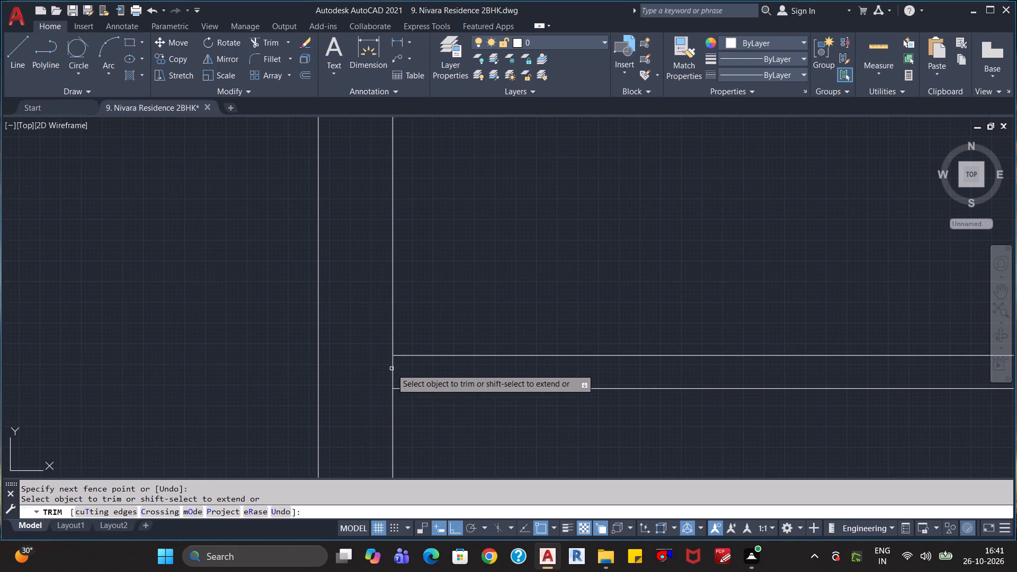
{"action": "left_click", "coordinate": [400, 371]}
{"action": "left_click", "coordinate": [380, 379]}
Examine the wall junctions, stairs and stair-side posts across the plan for remaining overlapping lines.
{"action": "scroll", "coordinate": [396, 356], "scroll_direction": "down", "scroll_amount": 3}
{"action": "scroll", "coordinate": [432, 299], "scroll_direction": "down", "scroll_amount": 2}
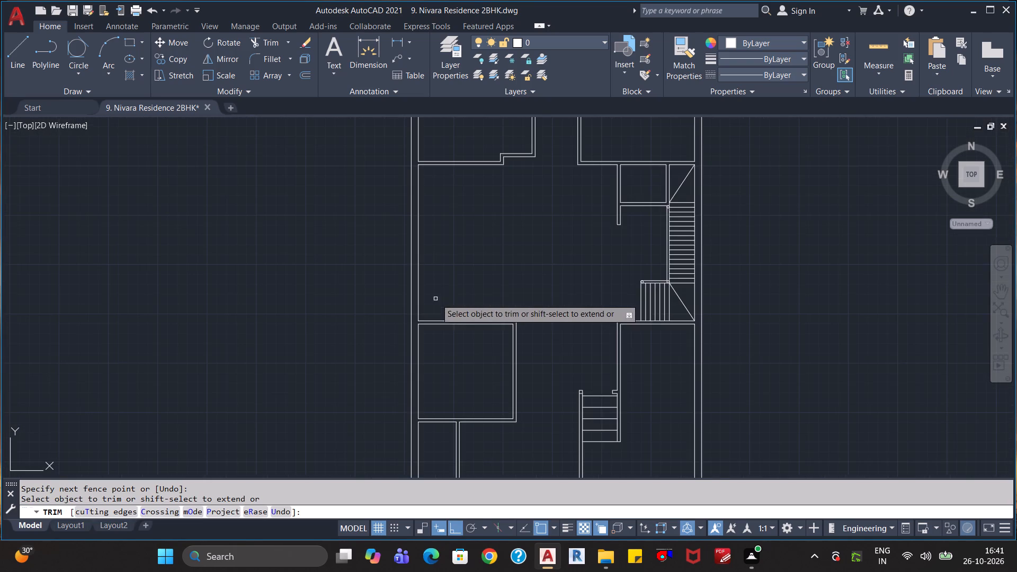
{"action": "middle_click", "coordinate": [442, 249]}
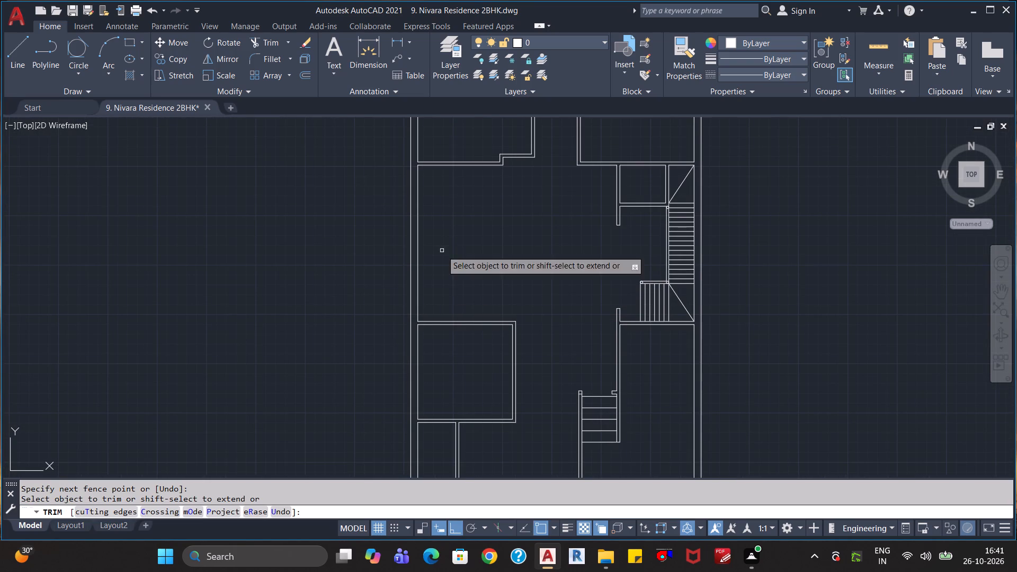
{"action": "middle_click_drag", "start_coordinate": [508, 225], "coordinate": [452, 354]}
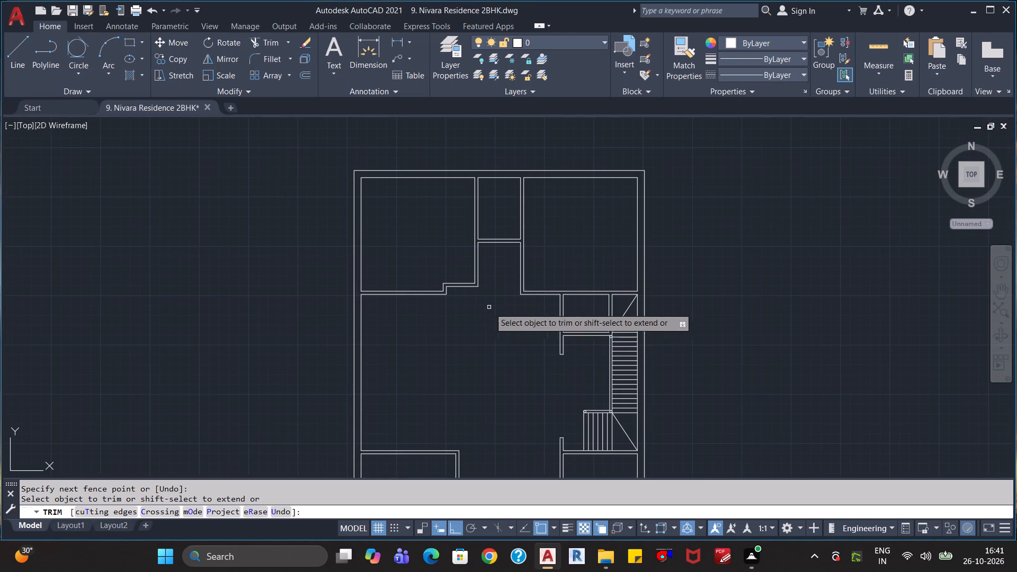
{"action": "middle_click_drag", "start_coordinate": [563, 377], "coordinate": [400, 333]}
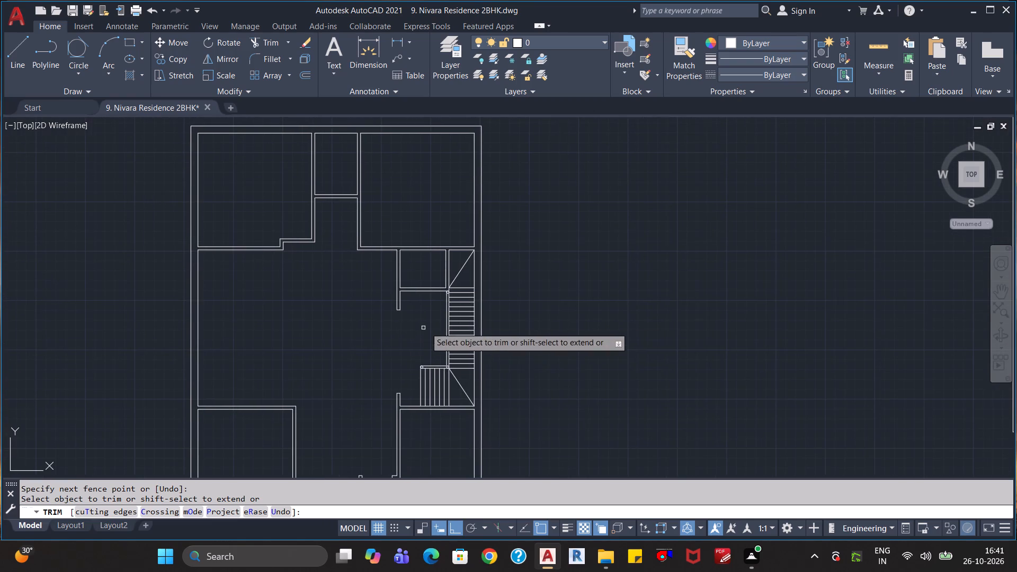
{"action": "scroll", "coordinate": [447, 370], "scroll_direction": "up", "scroll_amount": 3}
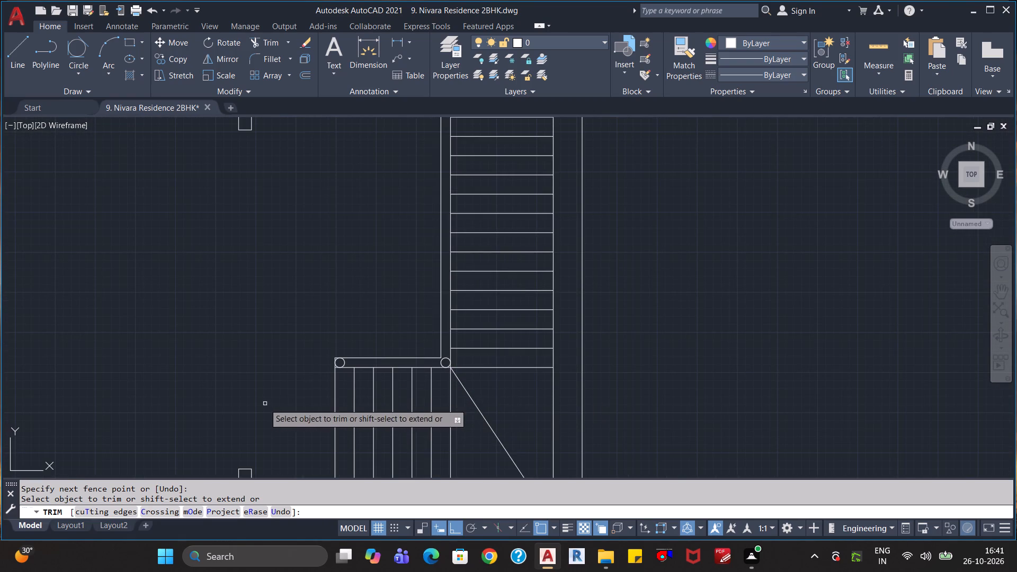
{"action": "middle_click_drag", "start_coordinate": [259, 405], "coordinate": [305, 247]}
{"action": "scroll", "coordinate": [348, 318], "scroll_direction": "down", "scroll_amount": 1}
{"action": "middle_click_drag", "start_coordinate": [390, 412], "coordinate": [527, 233]}
{"action": "scroll", "coordinate": [529, 239], "scroll_direction": "down", "scroll_amount": 1}
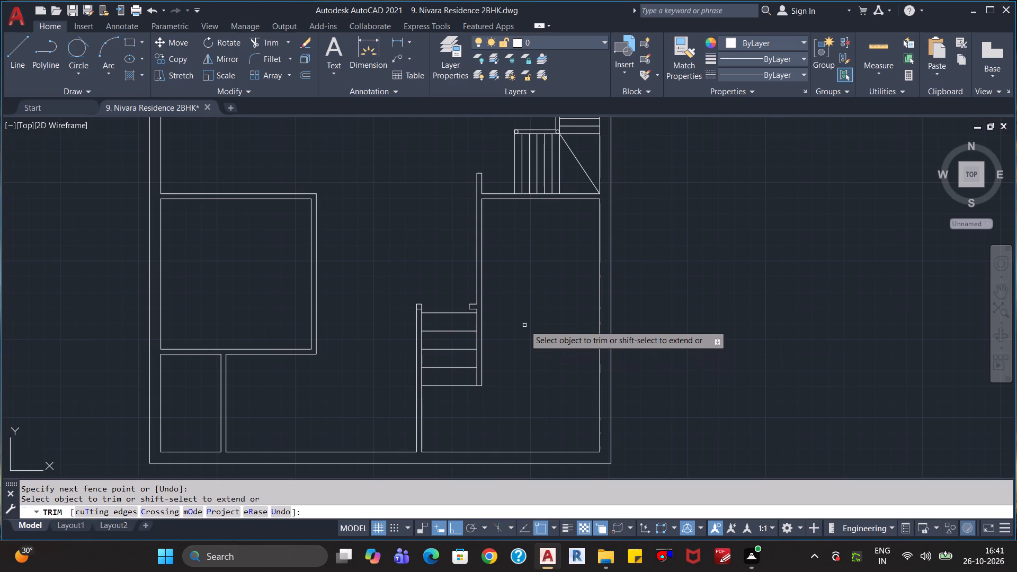
{"action": "scroll", "coordinate": [524, 325], "scroll_direction": "down", "scroll_amount": 3}
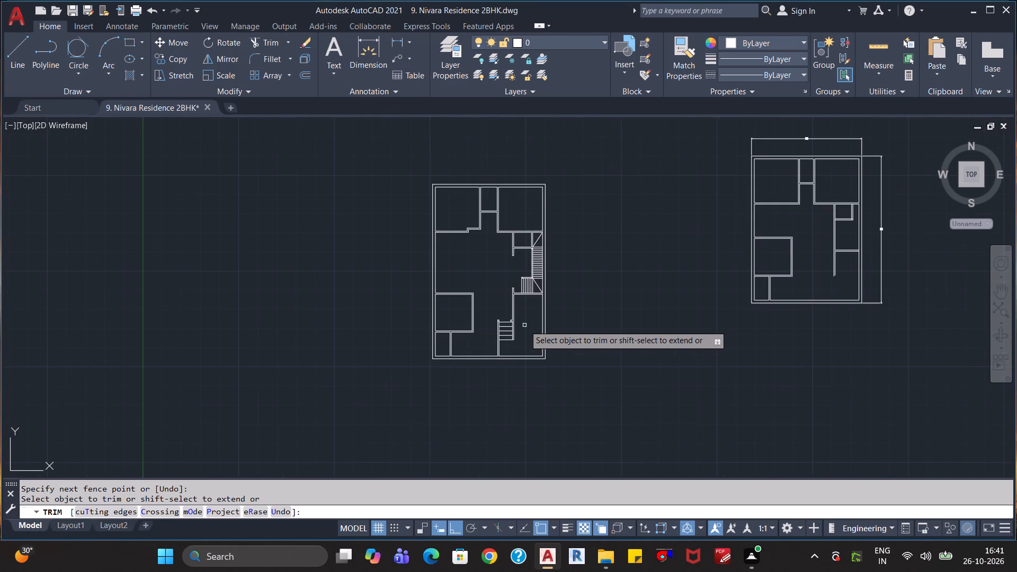
{"action": "scroll", "coordinate": [524, 325], "scroll_direction": "up", "scroll_amount": 1}
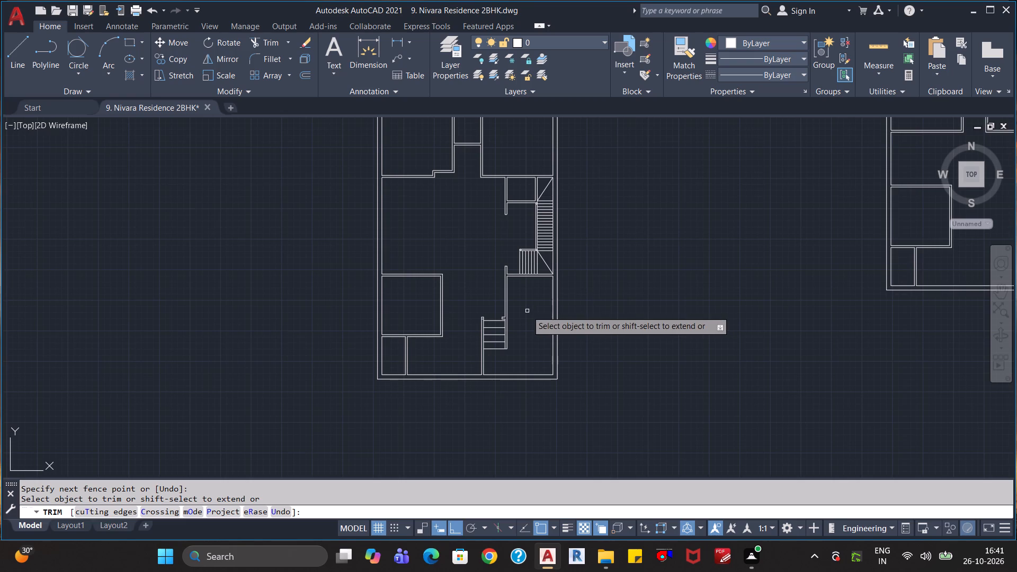
{"action": "middle_click_drag", "start_coordinate": [524, 306], "coordinate": [504, 387]}
{"action": "scroll", "coordinate": [515, 369], "scroll_direction": "up", "scroll_amount": 1}
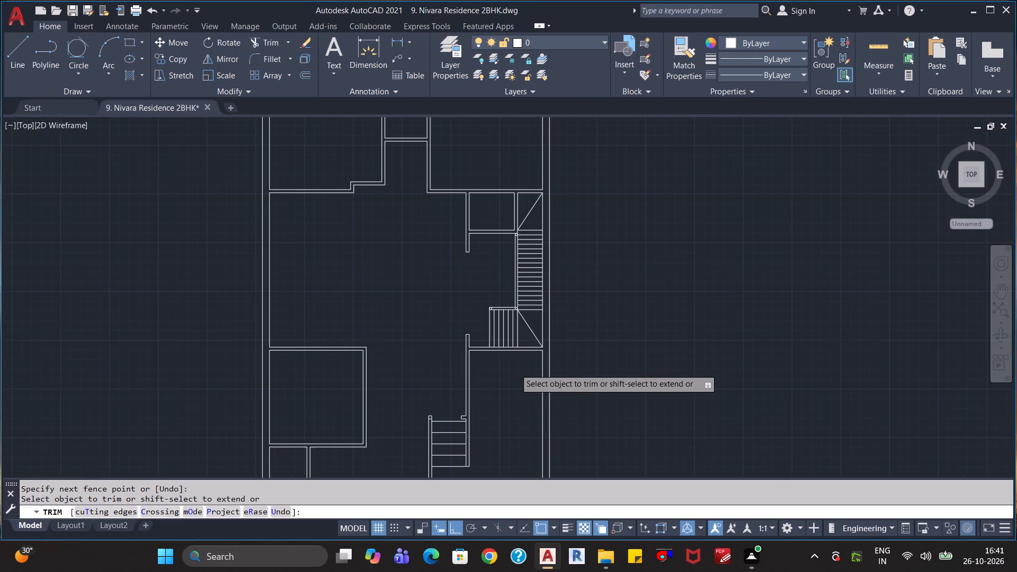
{"action": "scroll", "coordinate": [514, 395], "scroll_direction": "down", "scroll_amount": 1}
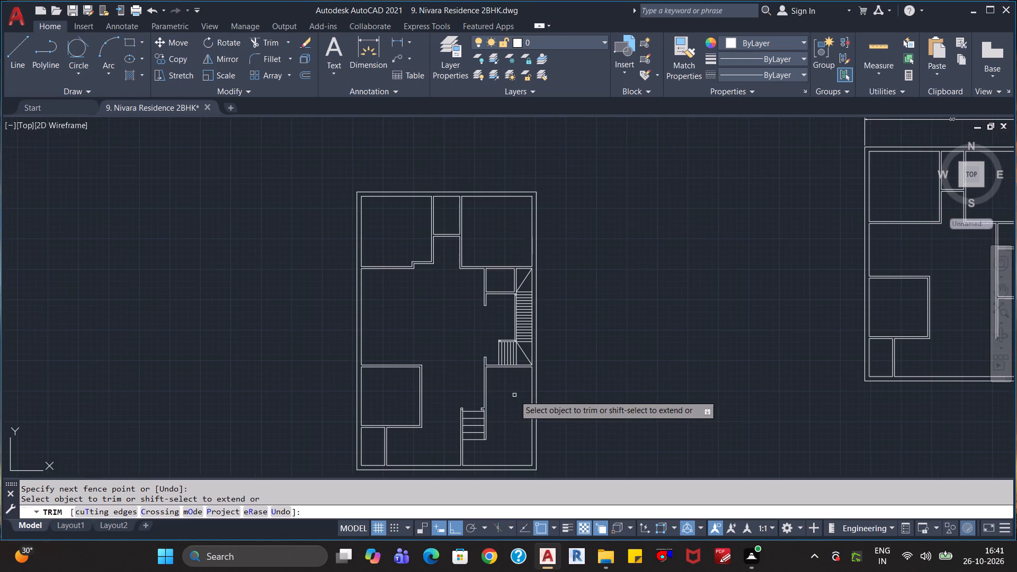
{"action": "key", "text": "Escape"}
{"action": "key", "text": "Escape"}
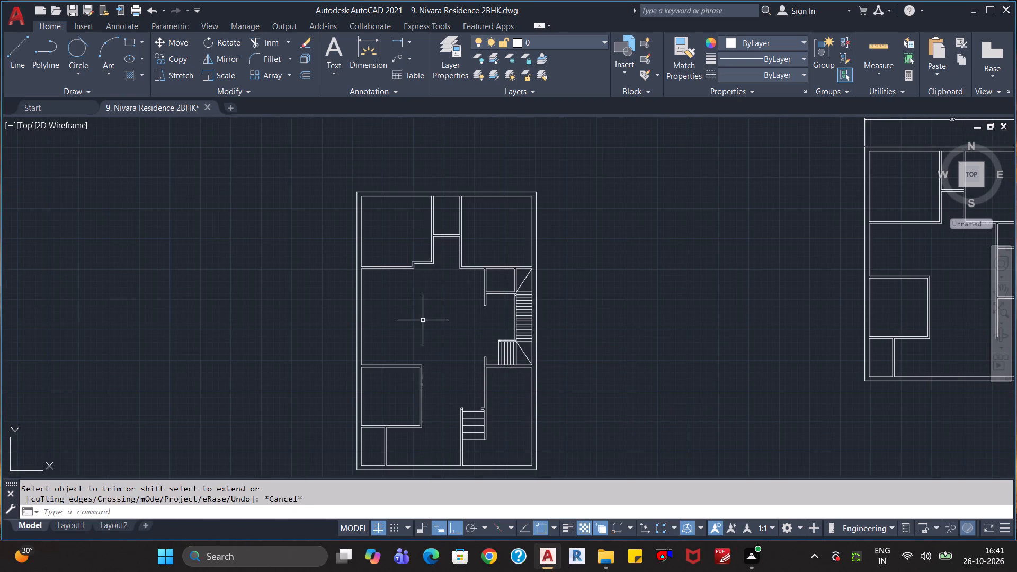
{"action": "key", "text": "Escape"}
Measure the width and depth of the small room between the two upper rooms.
{"action": "scroll", "coordinate": [449, 319], "scroll_direction": "up", "scroll_amount": 1}
{"action": "middle_click_drag", "start_coordinate": [456, 356], "coordinate": [433, 276]}
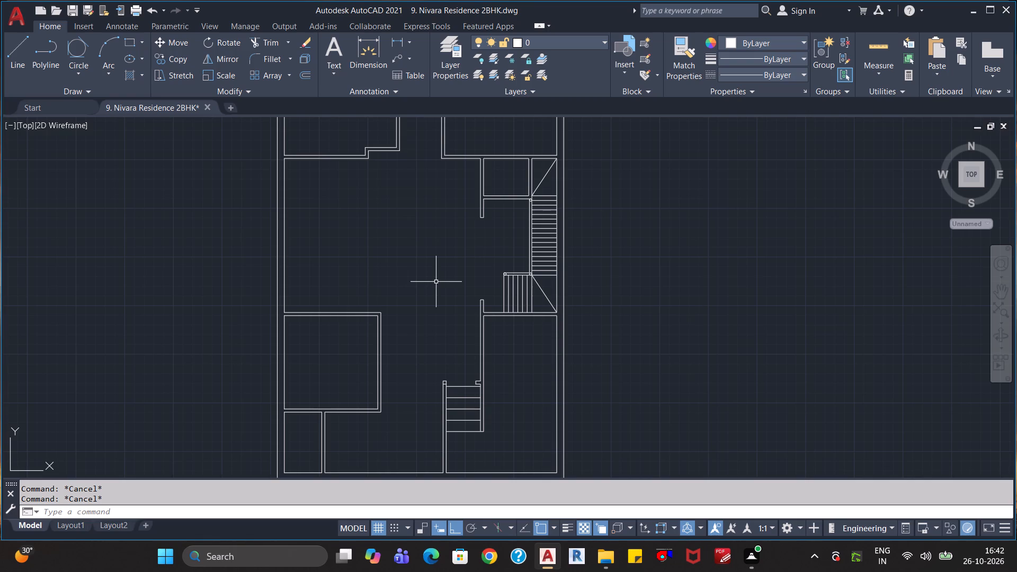
{"action": "scroll", "coordinate": [416, 188], "scroll_direction": "down", "scroll_amount": 1}
{"action": "middle_click_drag", "start_coordinate": [429, 200], "coordinate": [404, 305]}
{"action": "scroll", "coordinate": [386, 251], "scroll_direction": "up", "scroll_amount": 3}
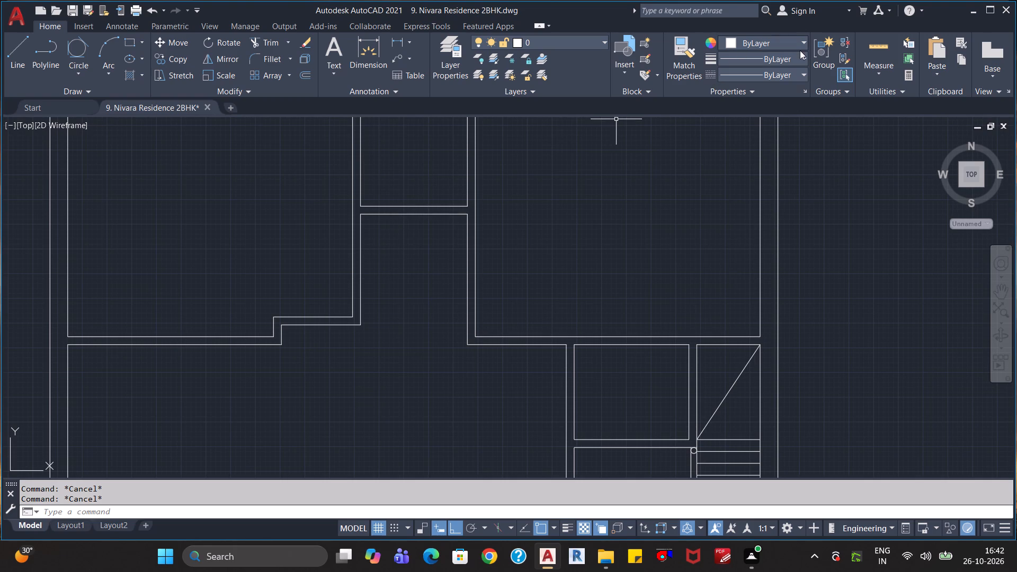
{"action": "left_click", "coordinate": [875, 49]}
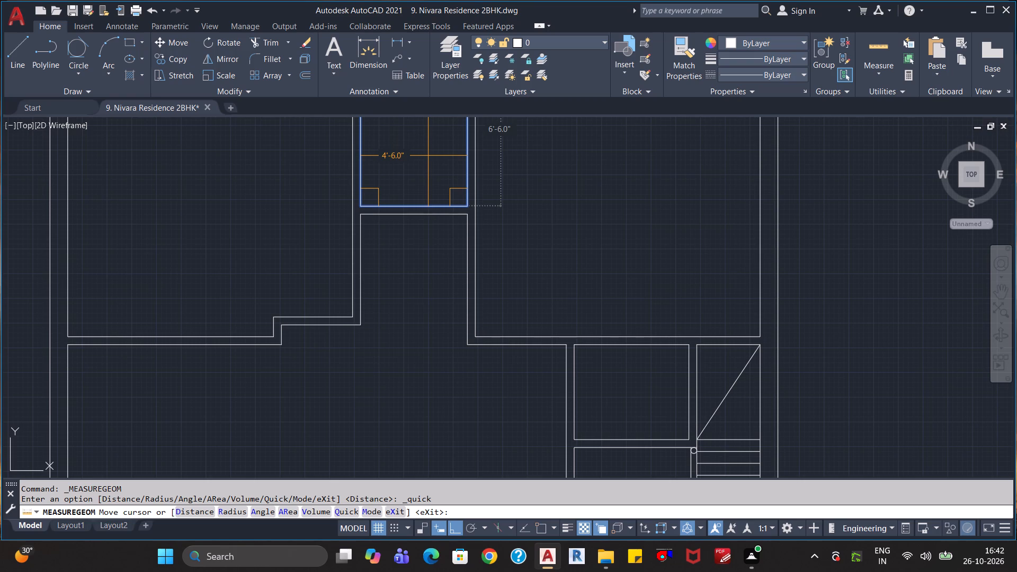
{"action": "key", "text": "Escape"}
{"action": "key", "text": "Escape"}
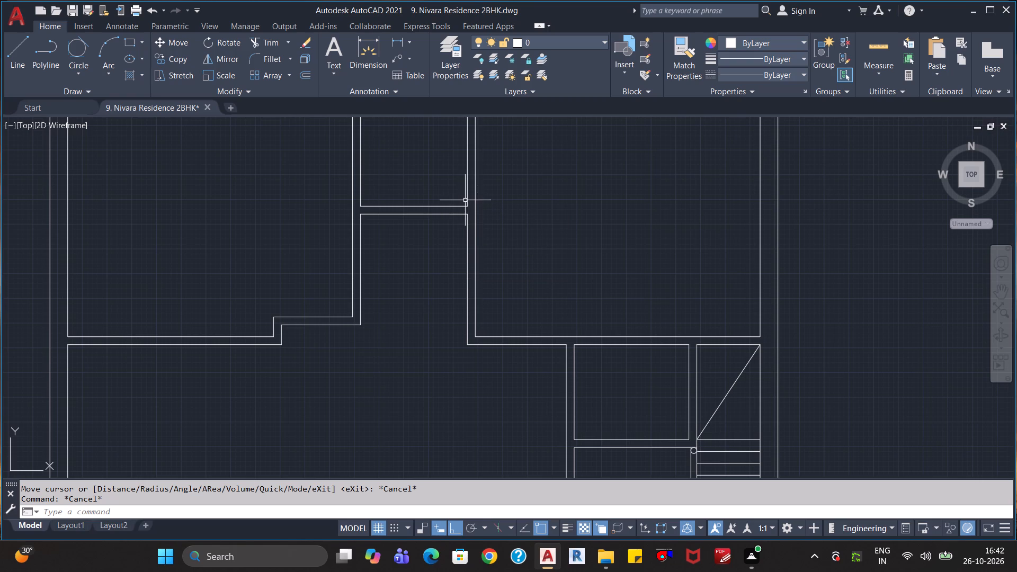
Offset the small upper-middle room's right inner wall line 6" into the room.
{"action": "key", "text": "o"}
{"action": "key", "text": "Return"}
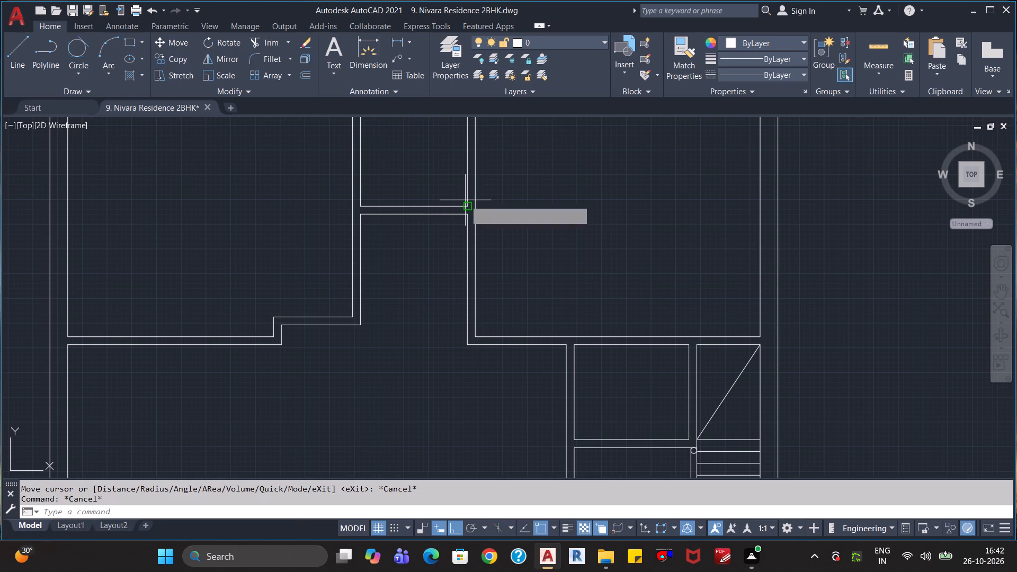
{"action": "type", "text": "6\""}
{"action": "key", "text": "Return"}
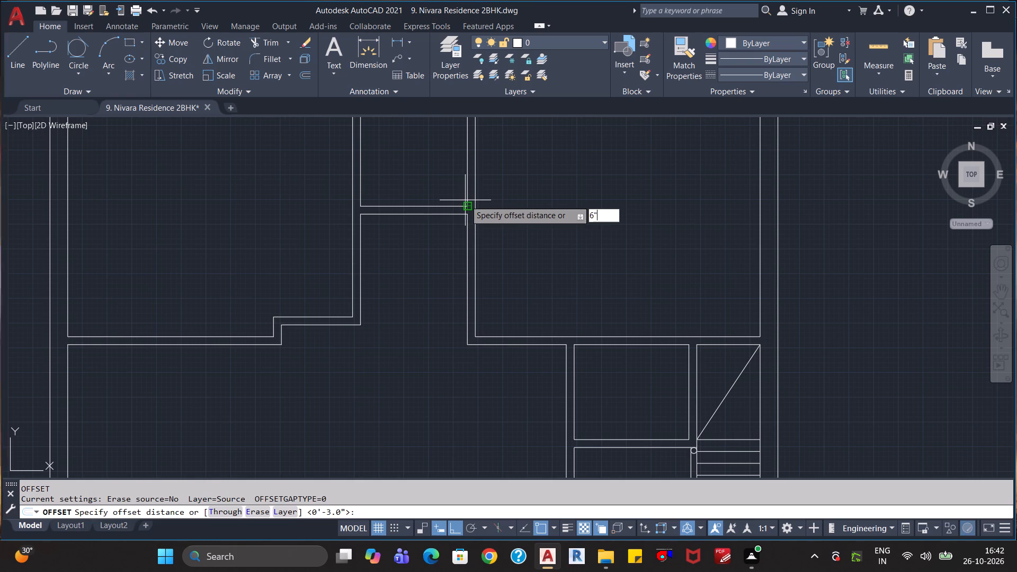
{"action": "left_click", "coordinate": [468, 186]}
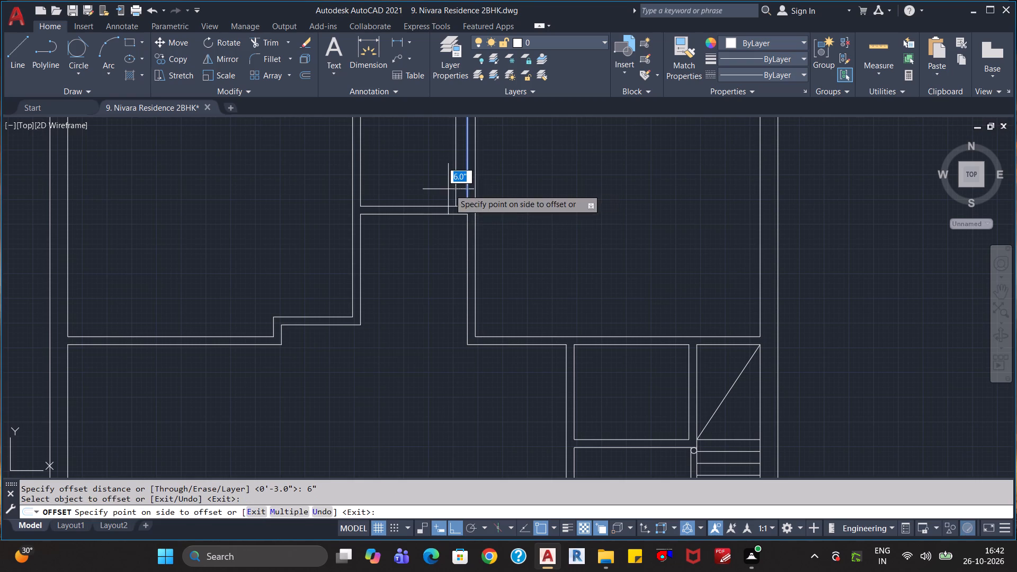
{"action": "left_click", "coordinate": [448, 189]}
{"action": "key", "text": "Escape"}
{"action": "key", "text": "Escape"}
{"action": "key", "text": "Escape"}
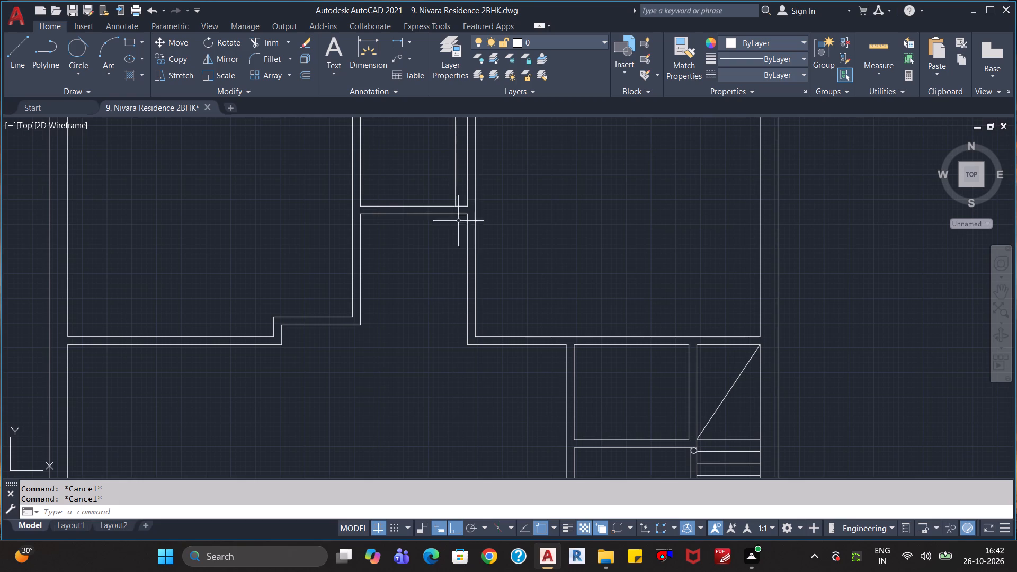
Stretch the offset line down through the small room's bottom wall and trim it to a short jamb line between the wall's two faces.
{"action": "left_click", "coordinate": [455, 195]}
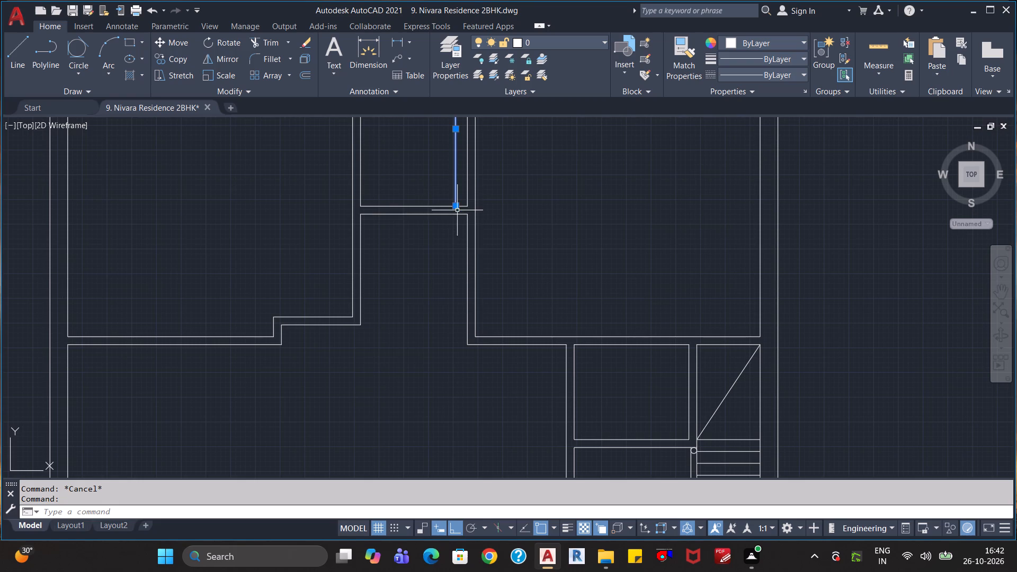
{"action": "left_click", "coordinate": [457, 209]}
{"action": "left_click", "coordinate": [454, 233]}
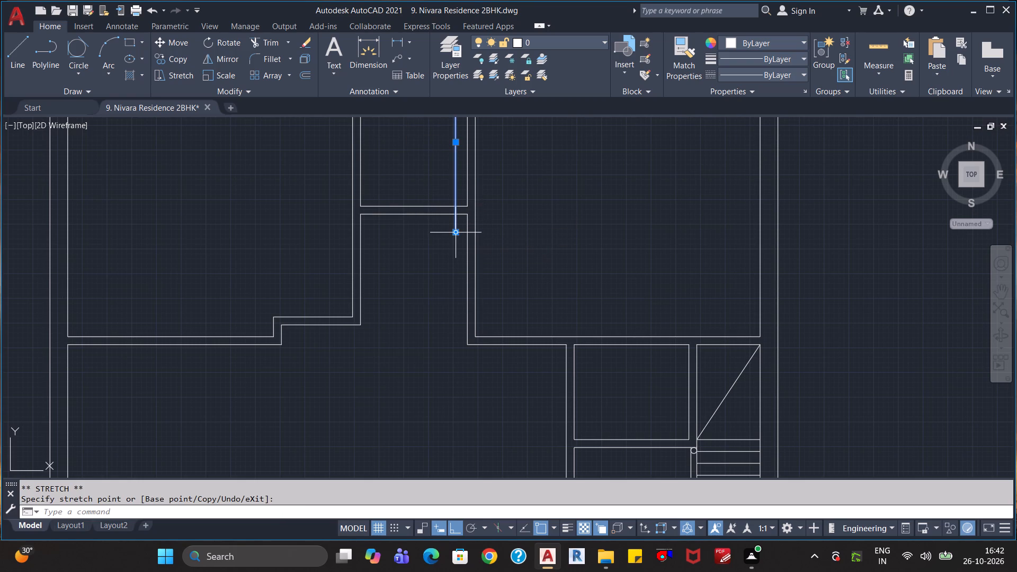
{"action": "key", "text": "grave"}
{"action": "key", "text": "Escape"}
{"action": "key", "text": "Escape"}
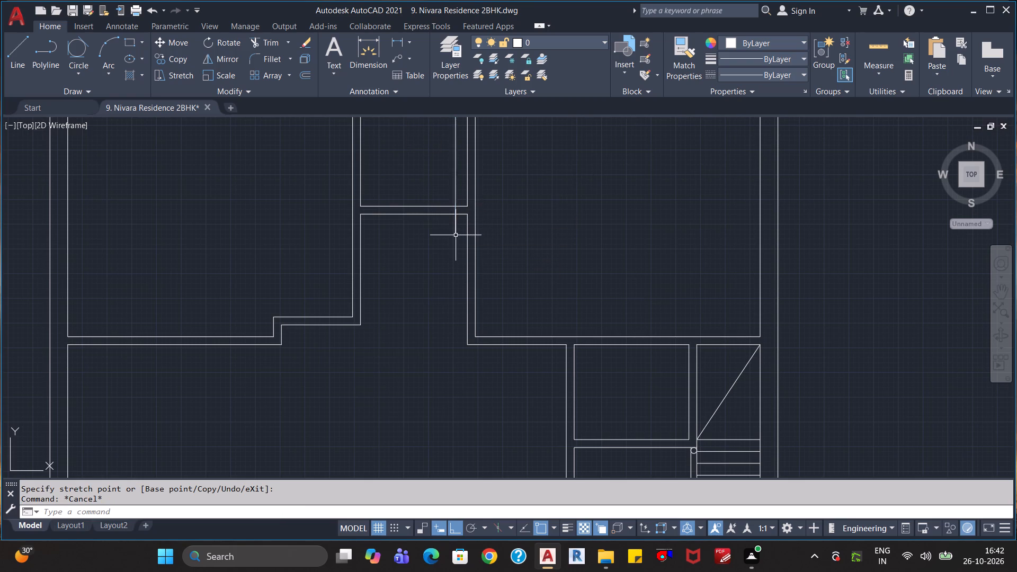
{"action": "key", "text": "t"}
{"action": "key", "text": "r"}
{"action": "key", "text": "Return"}
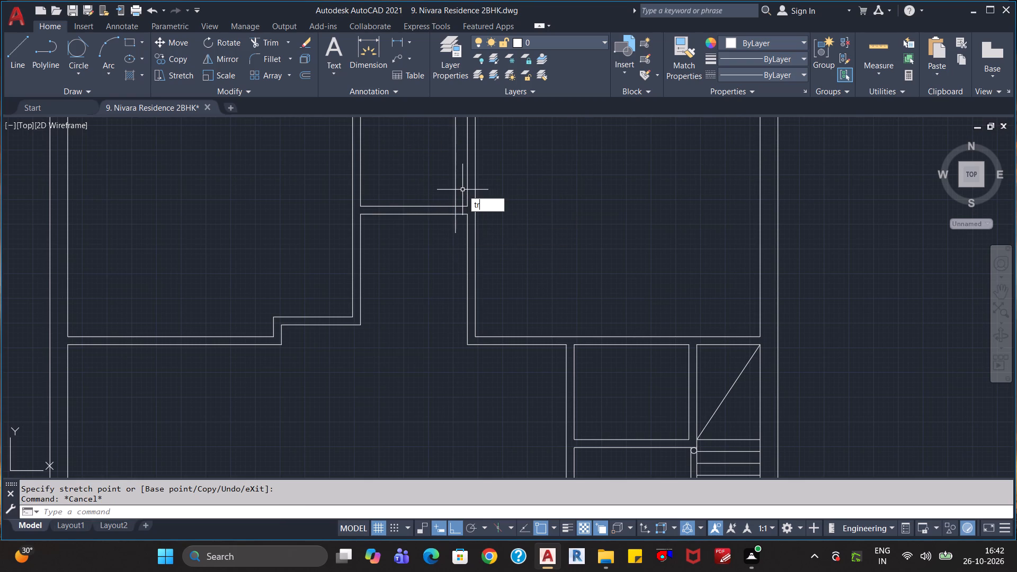
{"action": "left_click", "coordinate": [462, 191]}
{"action": "left_click", "coordinate": [450, 197]}
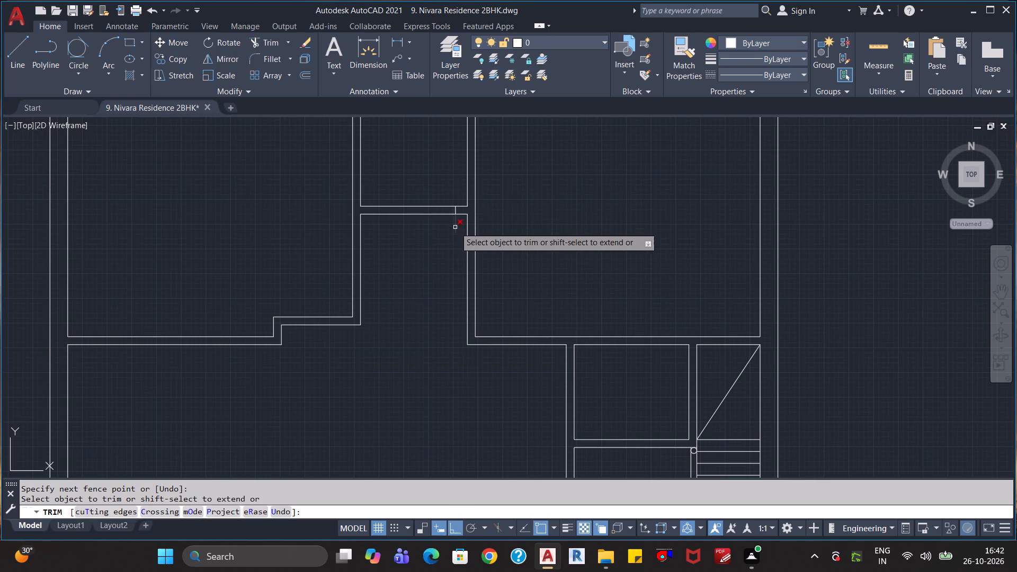
{"action": "left_click", "coordinate": [456, 227]}
{"action": "scroll", "coordinate": [453, 253], "scroll_direction": "down", "scroll_amount": 1}
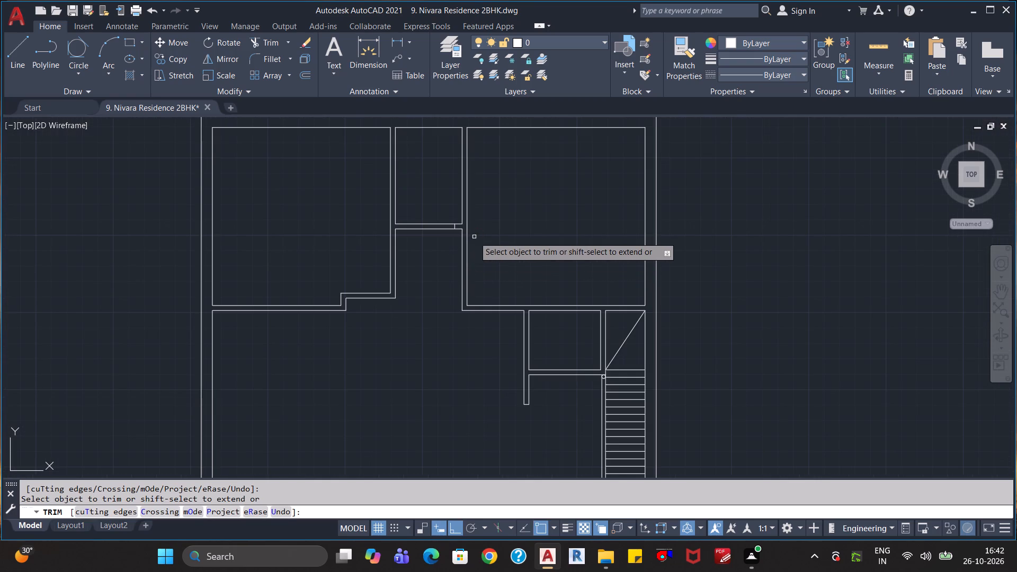
{"action": "key", "text": "grave"}
{"action": "type", "text": "``"}
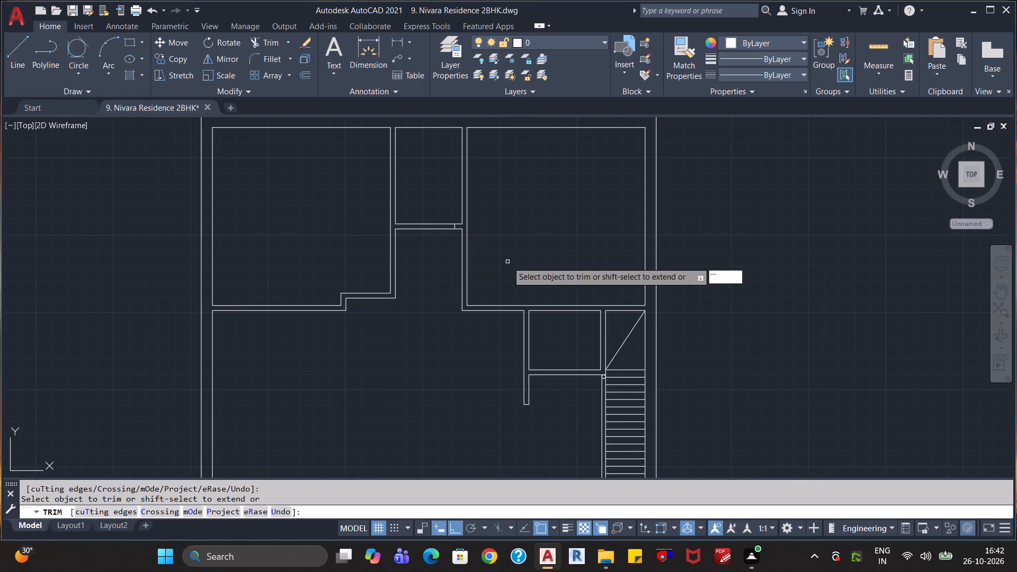
Offset the upper-right room's bottom inner wall line 6" up into the room.
{"action": "key", "text": "Escape"}
{"action": "key", "text": "Escape"}
{"action": "key", "text": "Escape"}
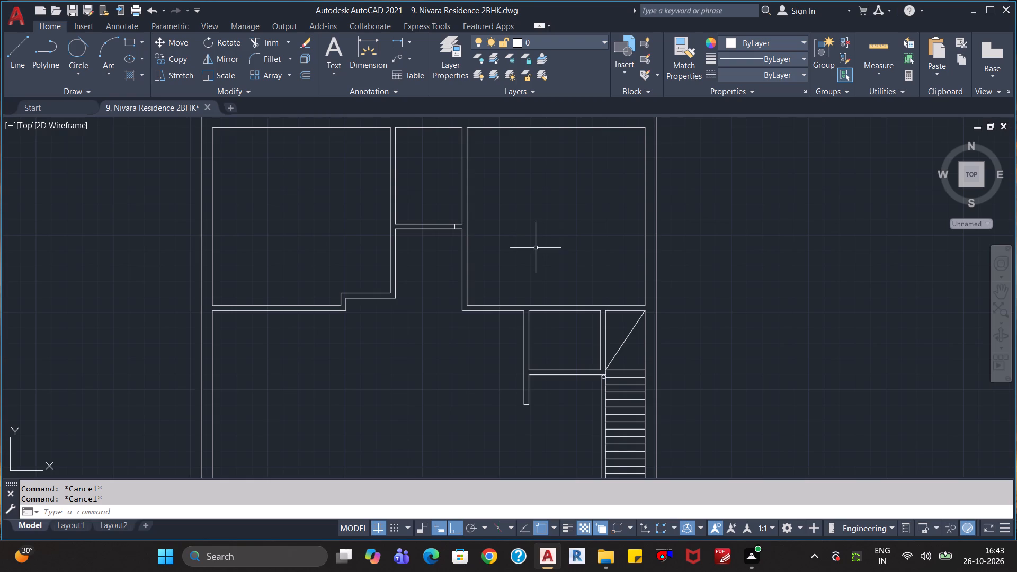
{"action": "scroll", "coordinate": [521, 294], "scroll_direction": "up", "scroll_amount": 2}
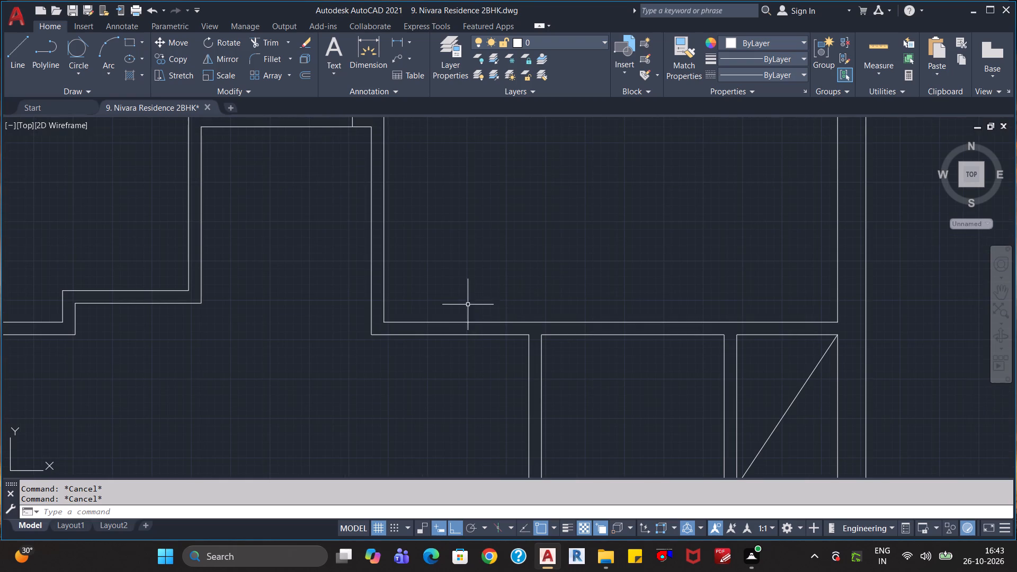
{"action": "key", "text": "o"}
{"action": "key", "text": "Return"}
{"action": "key", "text": "Return"}
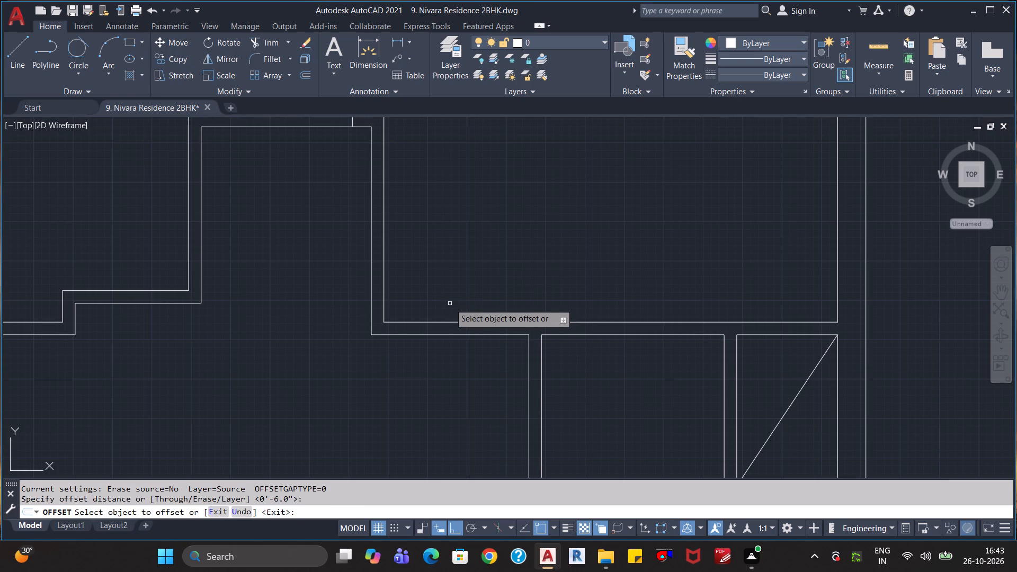
{"action": "left_click", "coordinate": [415, 321]}
{"action": "left_click", "coordinate": [415, 274]}
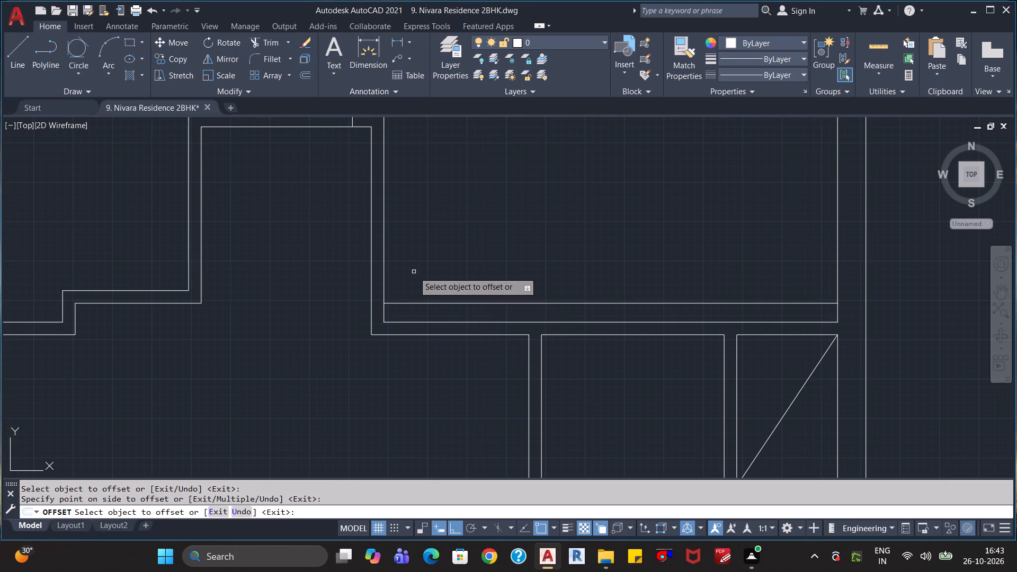
{"action": "key", "text": "Escape"}
{"action": "key", "text": "Escape"}
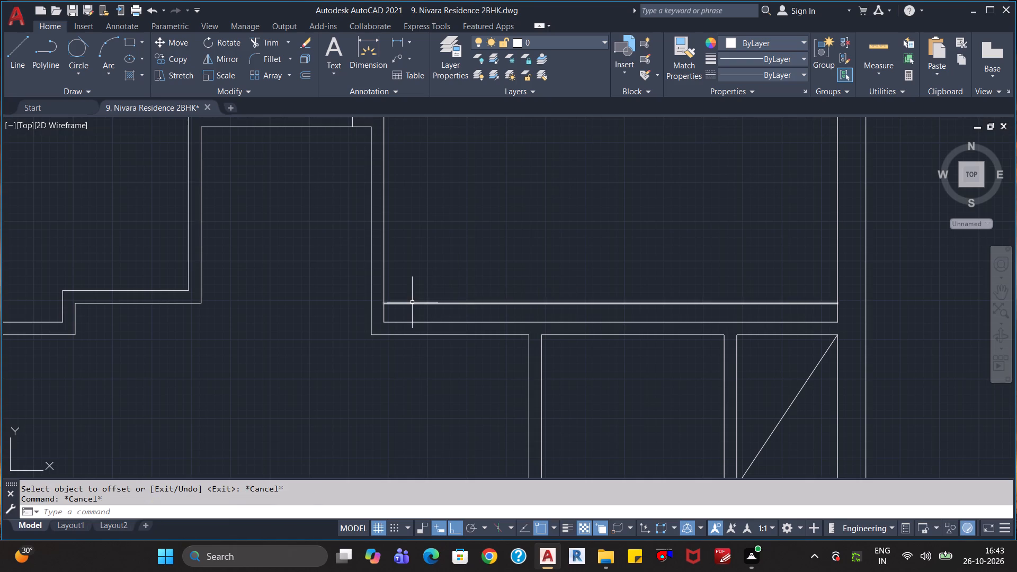
Stretch the offset line across the upper-right room's left wall and trim it to a short jamb line between the wall's two faces.
{"action": "left_click", "coordinate": [412, 302]}
{"action": "left_click", "coordinate": [382, 306]}
{"action": "left_click", "coordinate": [342, 308]}
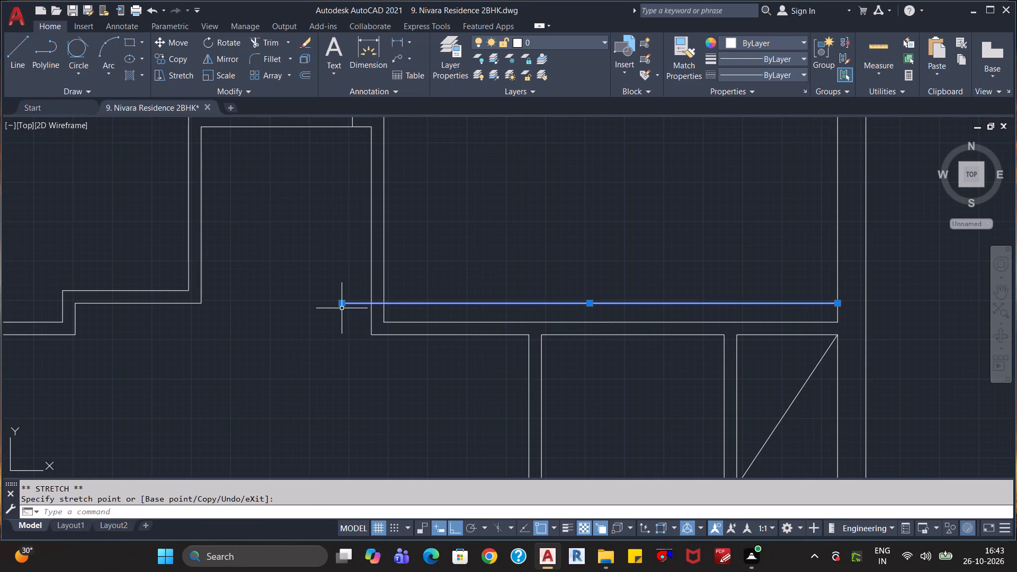
{"action": "key", "text": "Escape"}
{"action": "type", "text": "tr"}
{"action": "key", "text": "Return"}
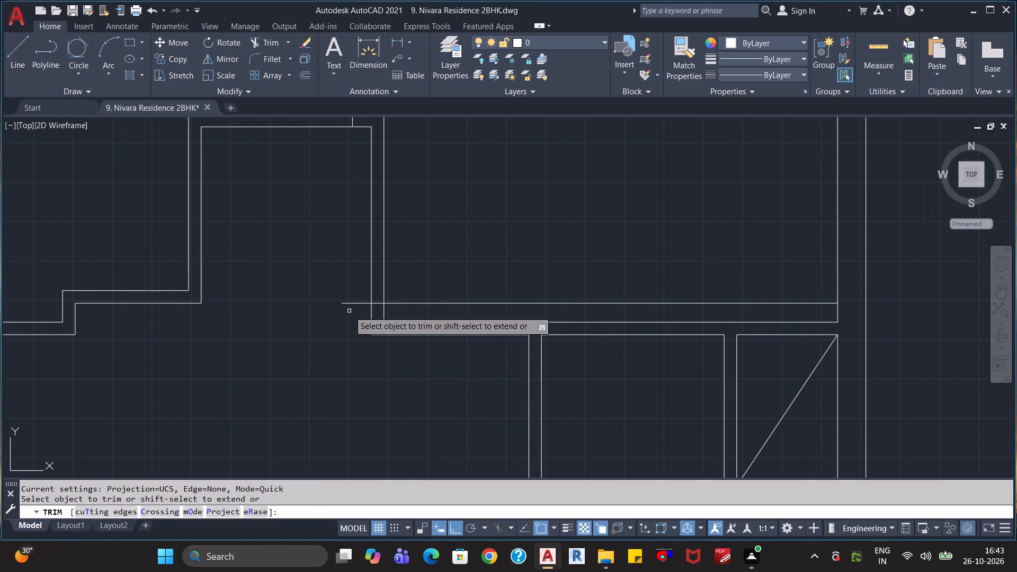
{"action": "left_click", "coordinate": [351, 308]}
{"action": "left_click", "coordinate": [351, 293]}
{"action": "left_click", "coordinate": [400, 303]}
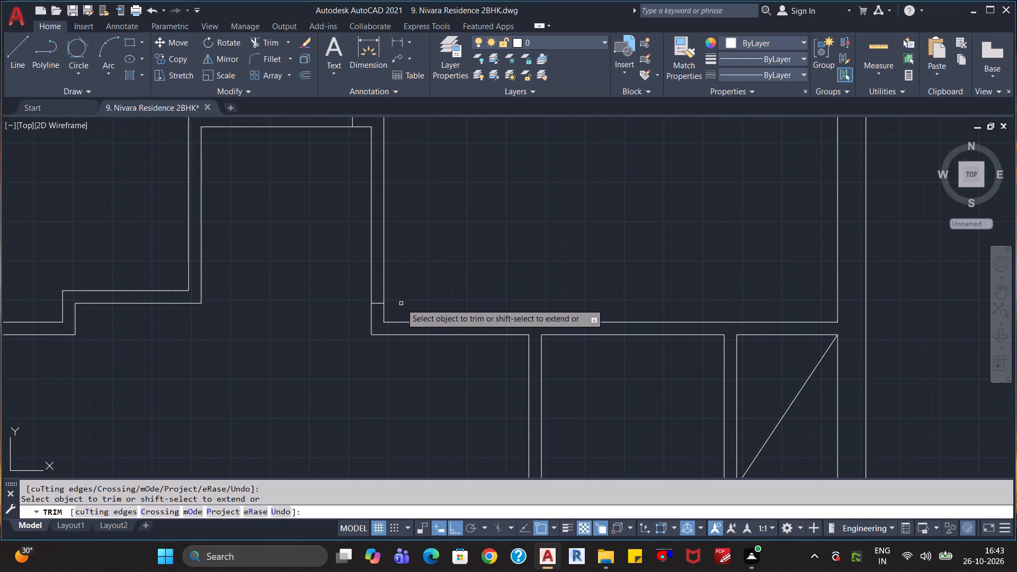
{"action": "key", "text": "Escape"}
{"action": "key", "text": "Escape"}
Offset the jamb line in the upper-right room's left wall 3' upward to mark the door opening's other side.
{"action": "scroll", "coordinate": [505, 283], "scroll_direction": "down", "scroll_amount": 1}
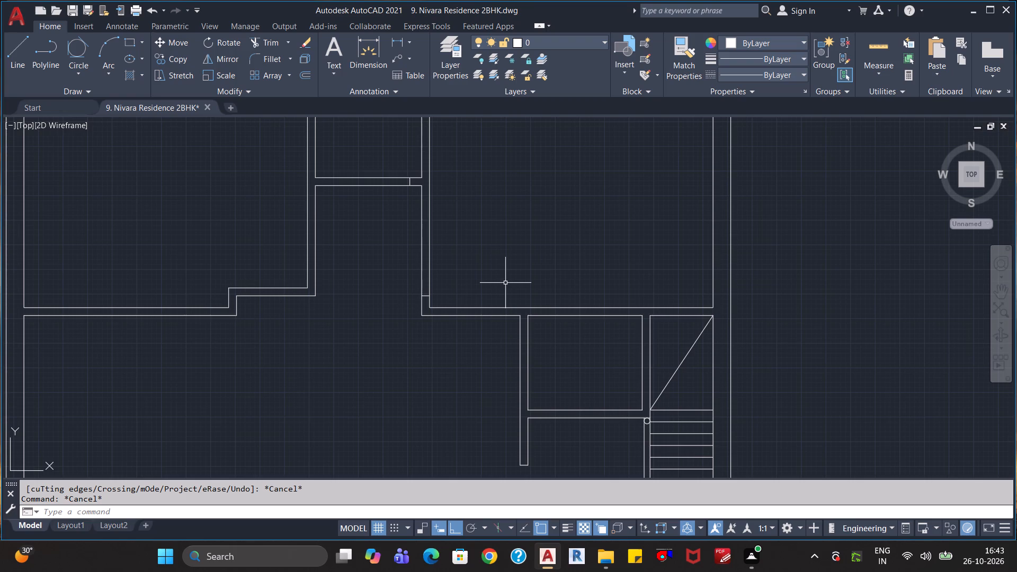
{"action": "key", "text": "o"}
{"action": "key", "text": "Return"}
{"action": "type", "text": "3'"}
{"action": "key", "text": "Return"}
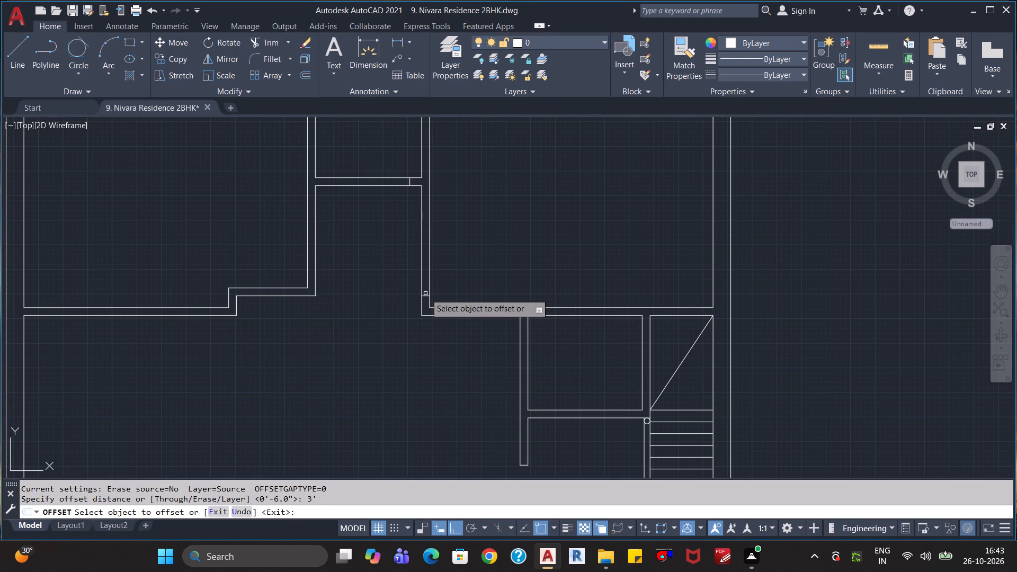
{"action": "left_click", "coordinate": [425, 295]}
{"action": "left_click", "coordinate": [404, 224]}
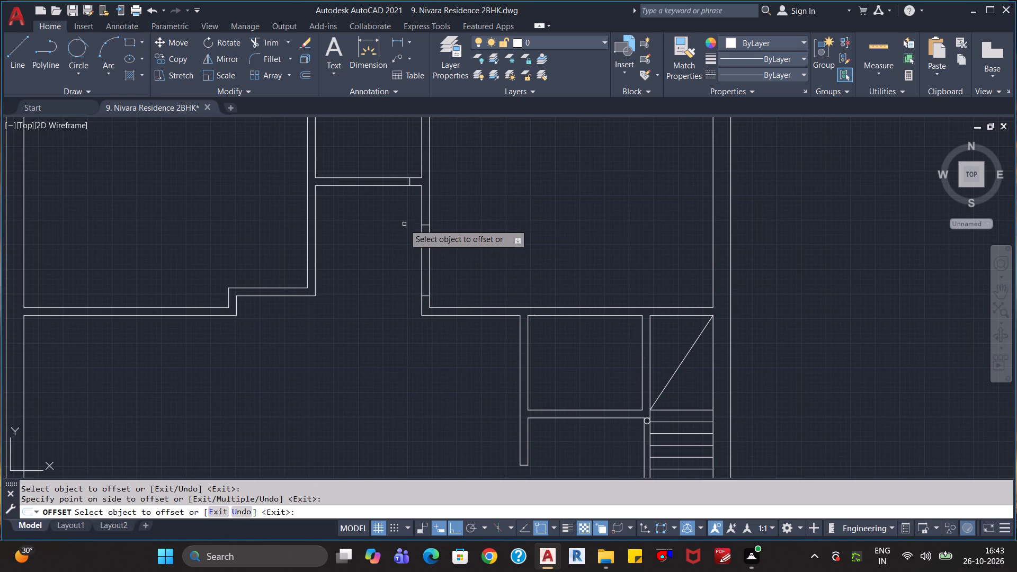
Offset the jamb line in the small upper-middle room's bottom wall 2'6" to the left.
{"action": "left_click", "coordinate": [409, 181]}
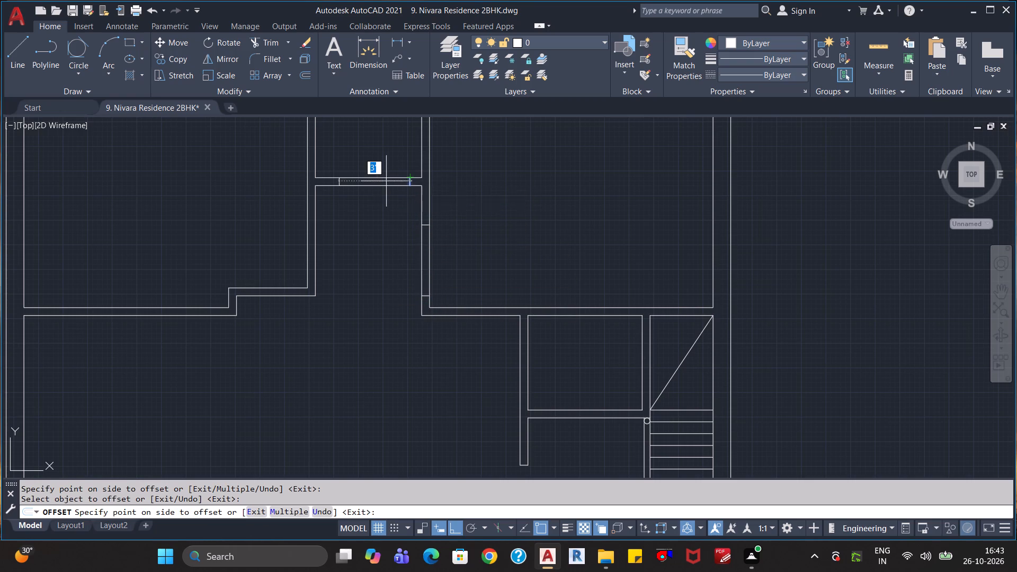
{"action": "type", "text": "22'"}
{"action": "key", "text": "BackSpace"}
{"action": "key", "text": "BackSpace"}
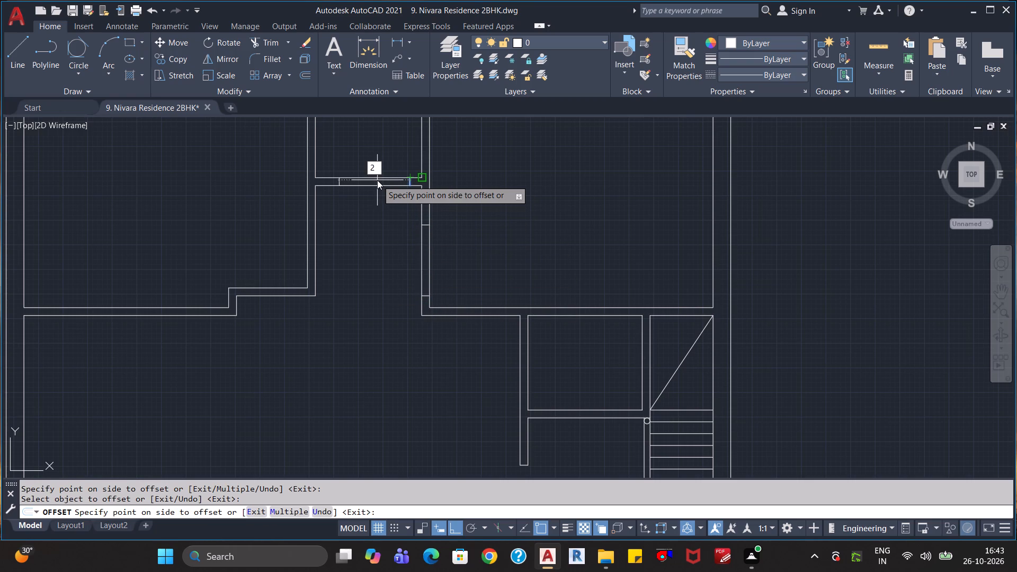
{"action": "type", "text": "'6"}
{"action": "key", "text": "shift+quotedbl"}
{"action": "key", "text": "Return"}
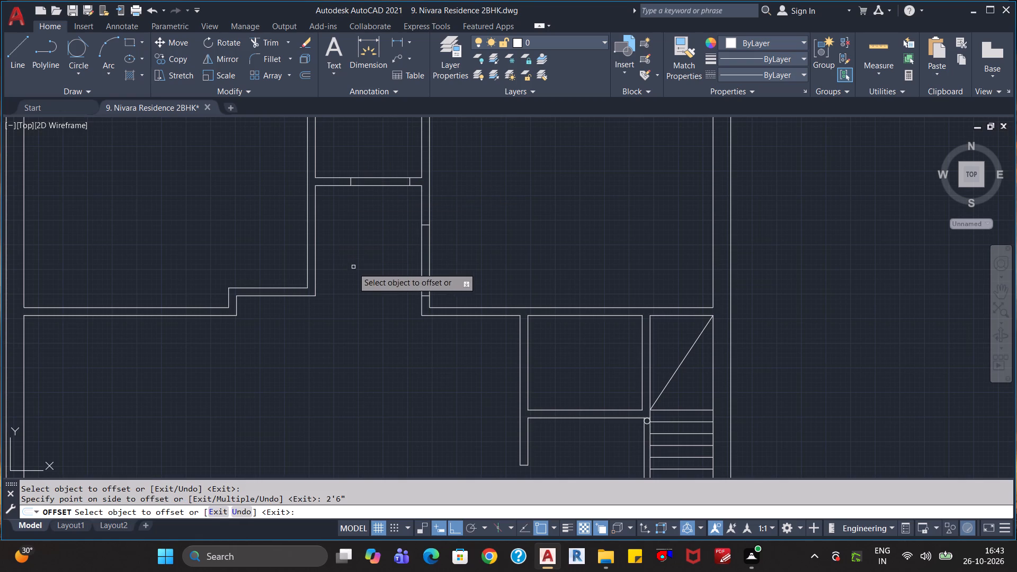
{"action": "scroll", "coordinate": [365, 317], "scroll_direction": "down", "scroll_amount": 1}
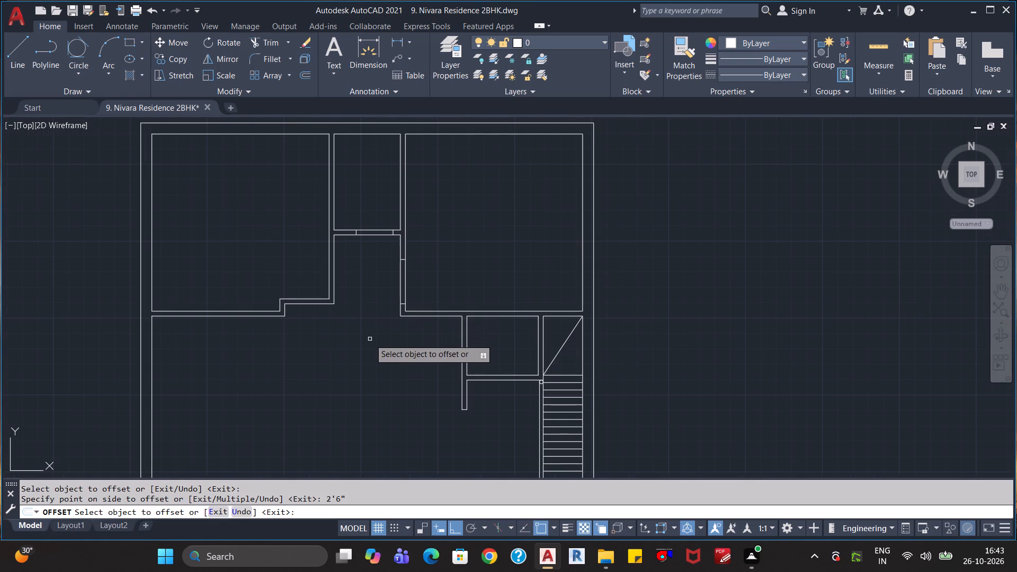
{"action": "key", "text": "Escape"}
{"action": "key", "text": "Escape"}
Trim the wall lines between both jamb pairs to open the doorways of the small upper-middle room and the upper-right room.
{"action": "type", "text": "tr"}
{"action": "key", "text": "Return"}
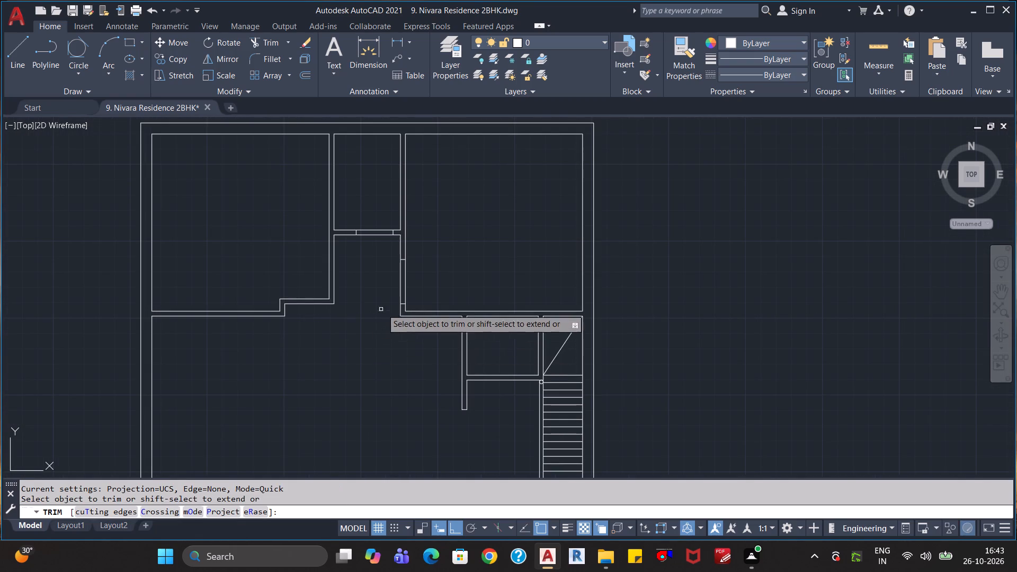
{"action": "left_click", "coordinate": [377, 259]}
{"action": "left_click", "coordinate": [380, 211]}
{"action": "left_click", "coordinate": [391, 280]}
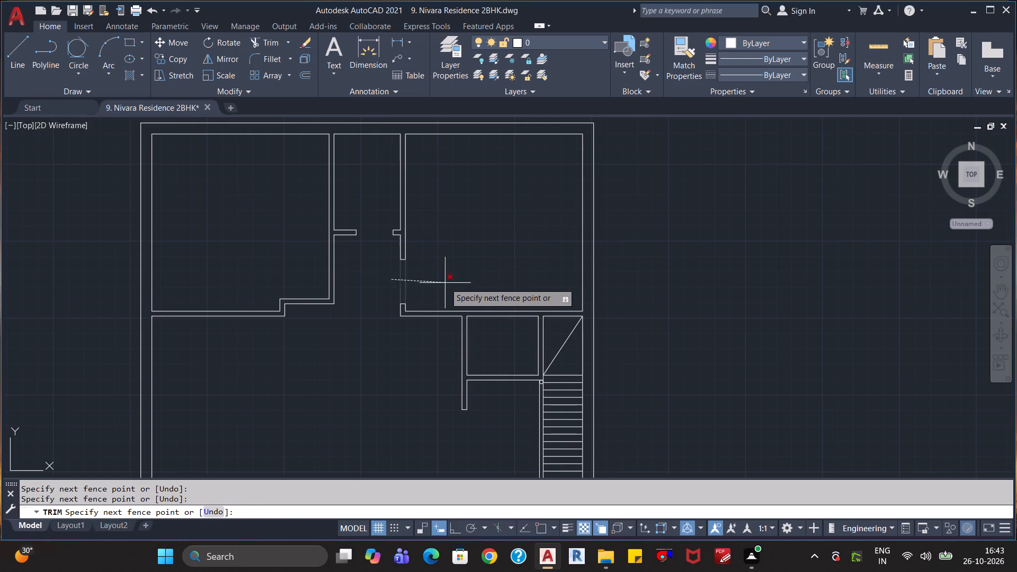
{"action": "left_click", "coordinate": [445, 283]}
{"action": "key", "text": "Escape"}
{"action": "key", "text": "Escape"}
{"action": "key", "text": "Escape"}
{"action": "key", "text": "Escape"}
Offset the stepped section of the upper-left room's bottom inner wall line 6" up into the room.
{"action": "scroll", "coordinate": [461, 282], "scroll_direction": "down", "scroll_amount": 1}
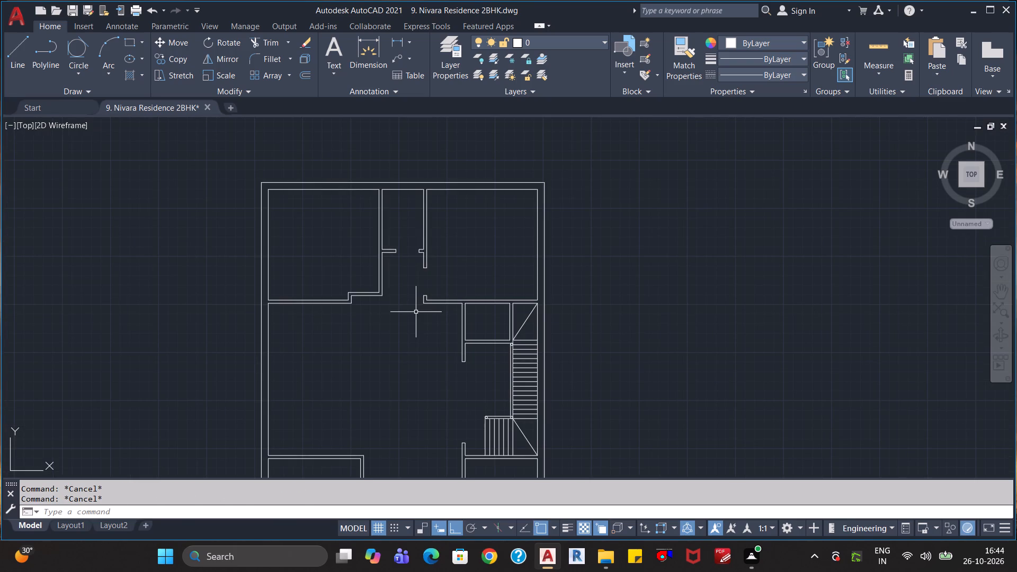
{"action": "scroll", "coordinate": [367, 325], "scroll_direction": "up", "scroll_amount": 2}
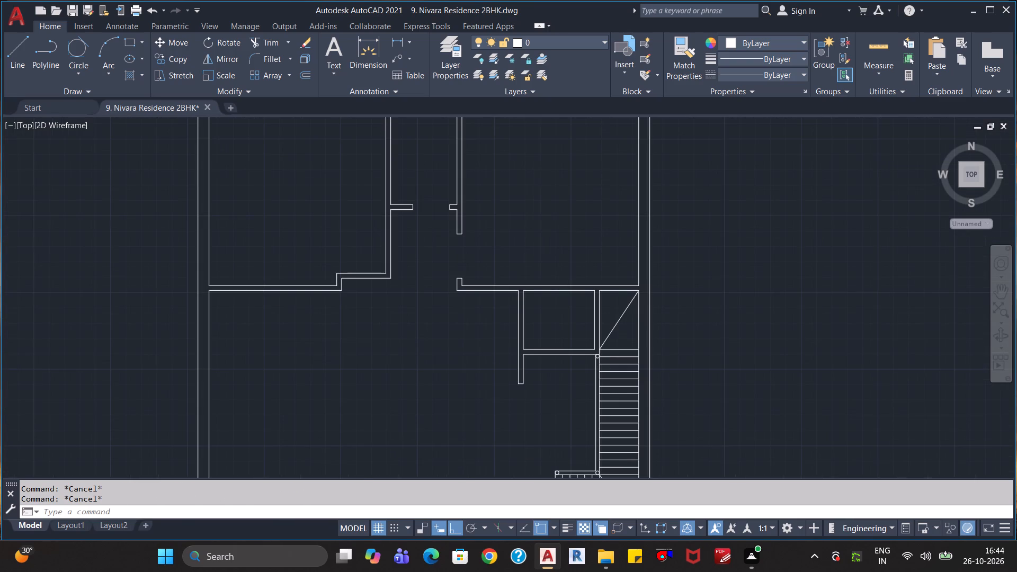
{"action": "key", "text": "o"}
{"action": "key", "text": "Return"}
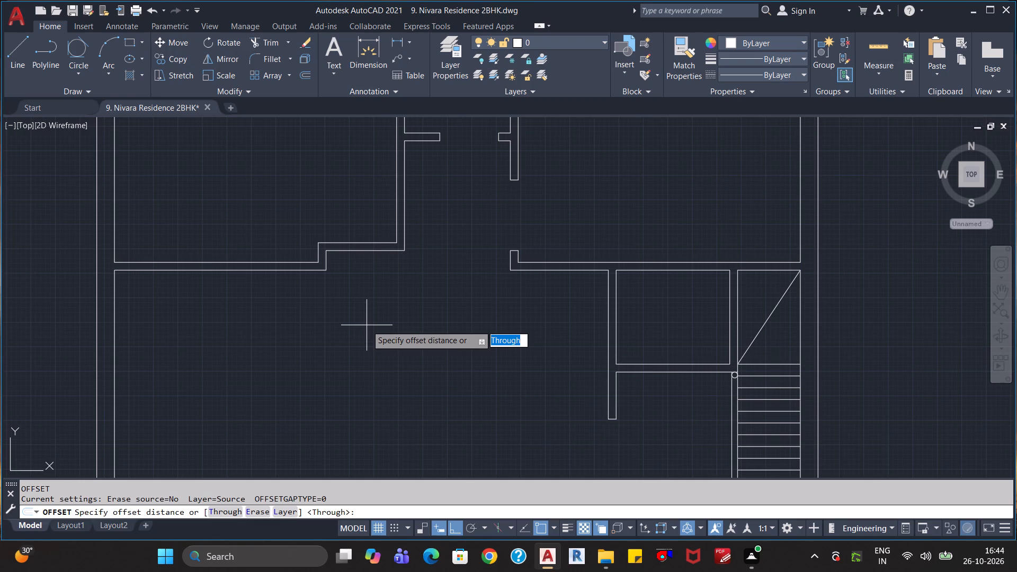
{"action": "type", "text": "6\""}
{"action": "key", "text": "Return"}
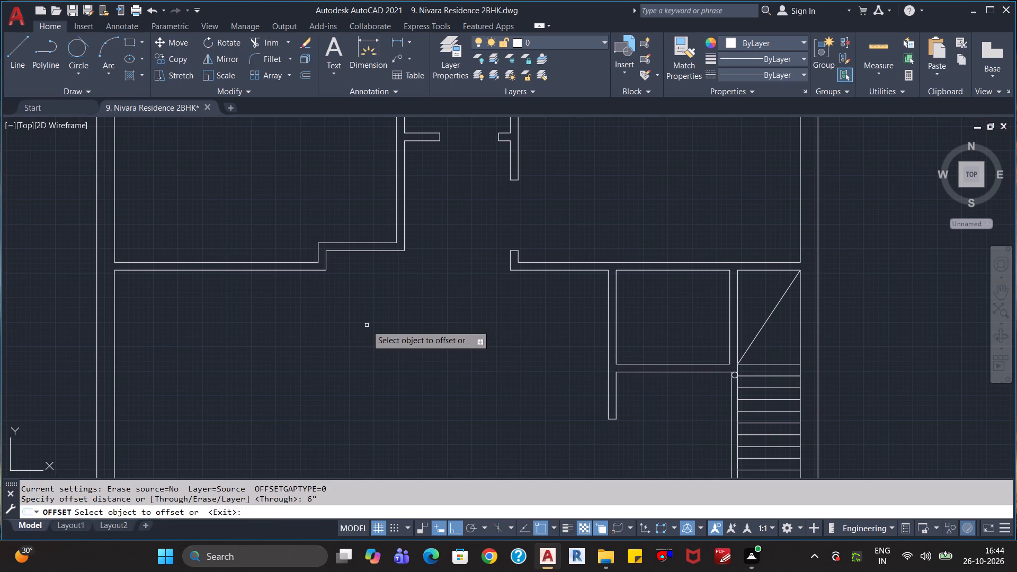
{"action": "left_click", "coordinate": [355, 242]}
{"action": "left_click", "coordinate": [361, 207]}
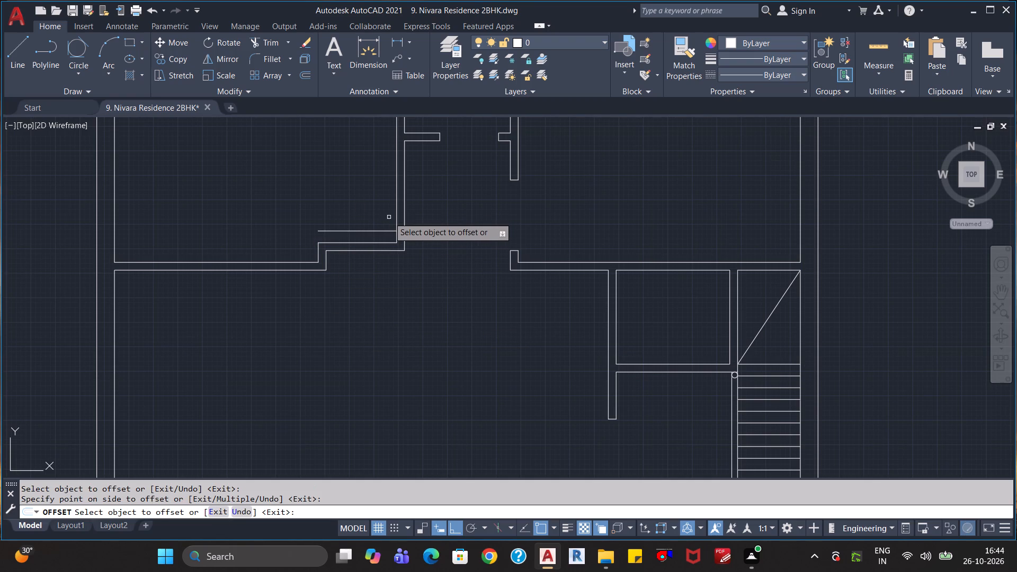
{"action": "key", "text": "Escape"}
{"action": "key", "text": "Escape"}
Stretch the offset line across the upper-left room's right wall and trim it to a short jamb line between the wall's two faces.
{"action": "left_click", "coordinate": [377, 231]}
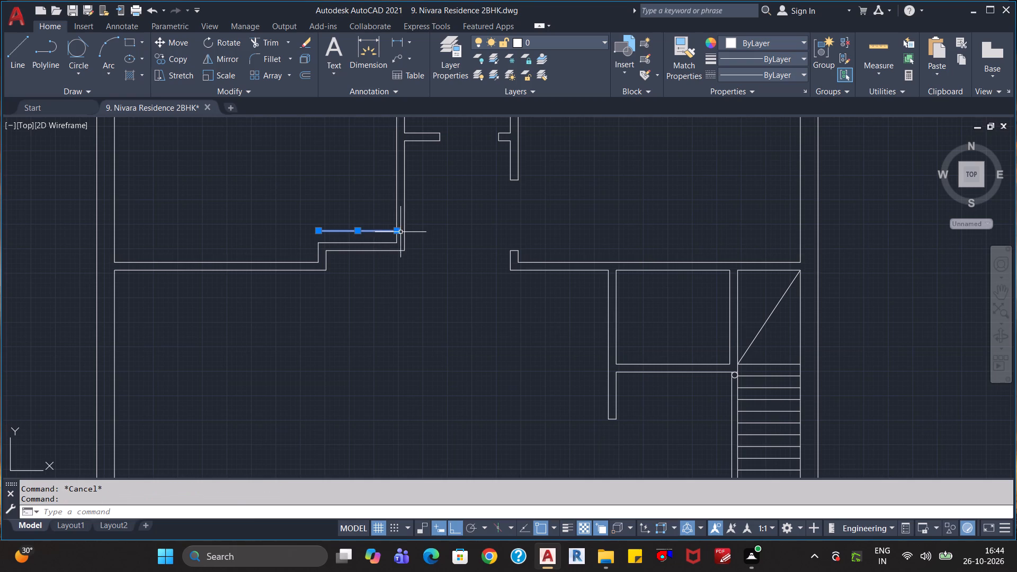
{"action": "left_click", "coordinate": [398, 233]}
{"action": "left_click", "coordinate": [438, 236]}
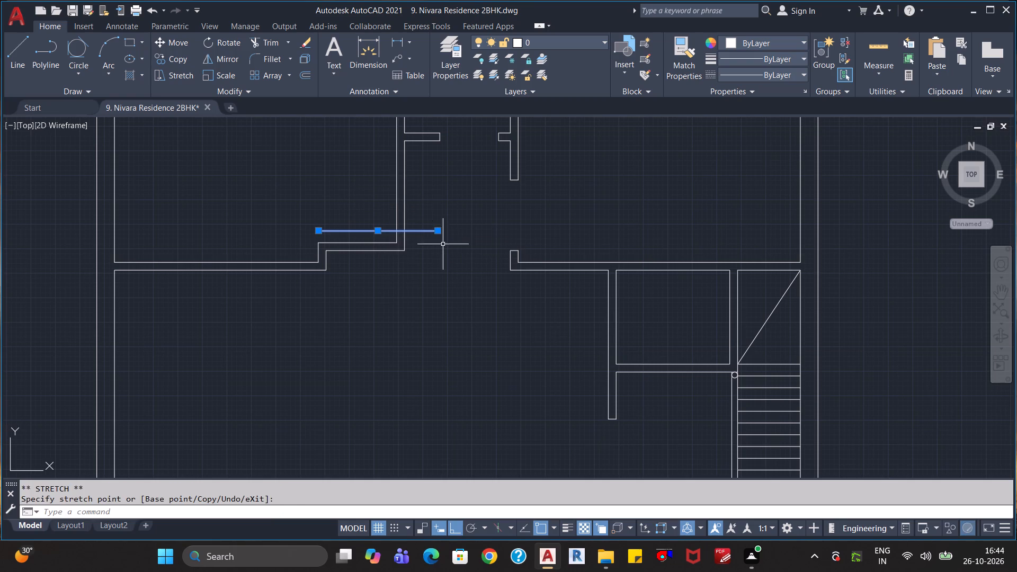
{"action": "key", "text": "Escape"}
{"action": "key", "text": "Escape"}
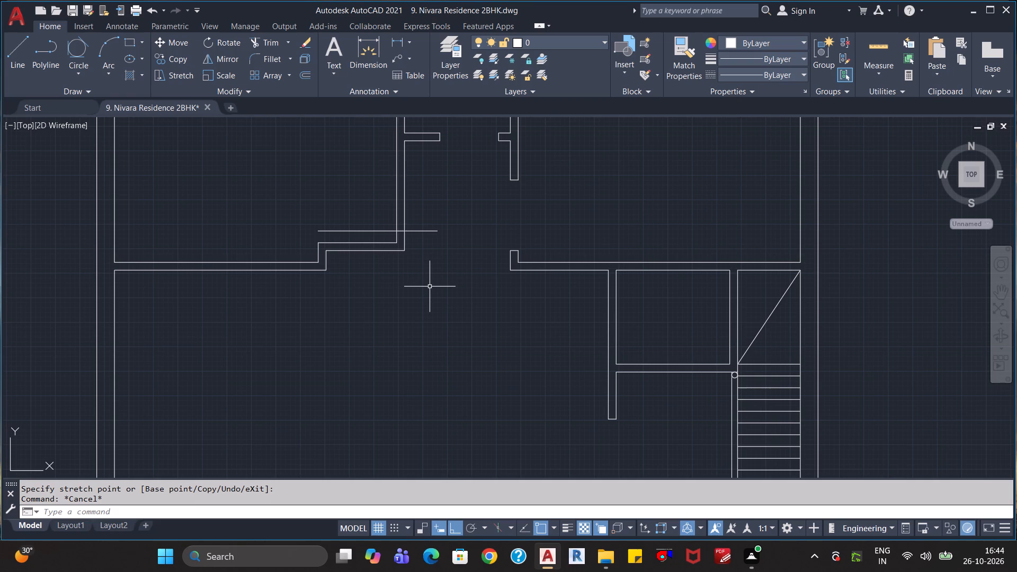
{"action": "type", "text": "tr"}
{"action": "key", "text": "Return"}
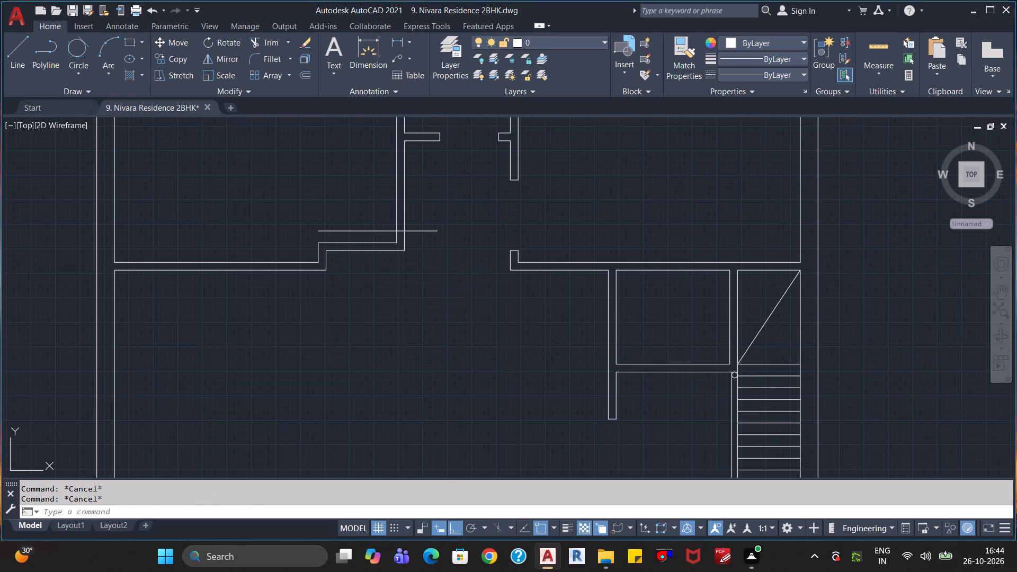
{"action": "left_click", "coordinate": [430, 257]}
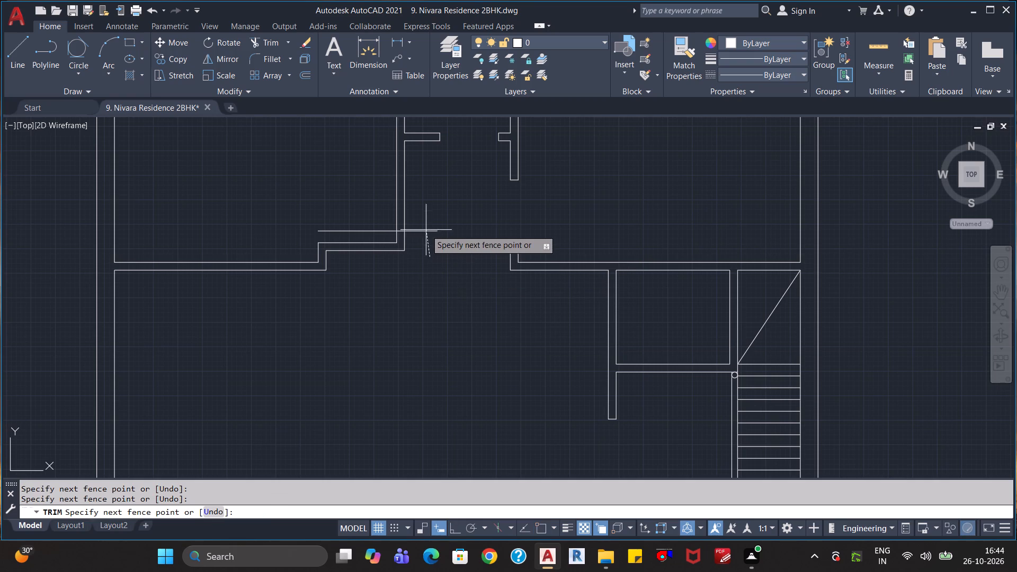
{"action": "left_click", "coordinate": [430, 212]}
{"action": "left_click", "coordinate": [373, 227]}
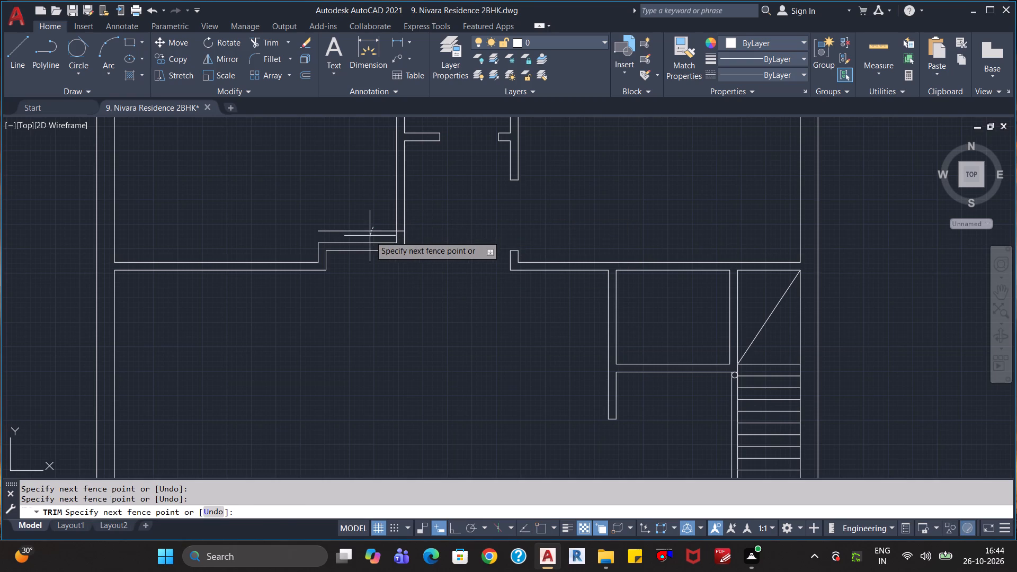
{"action": "left_click", "coordinate": [370, 236]}
{"action": "key", "text": "Escape"}
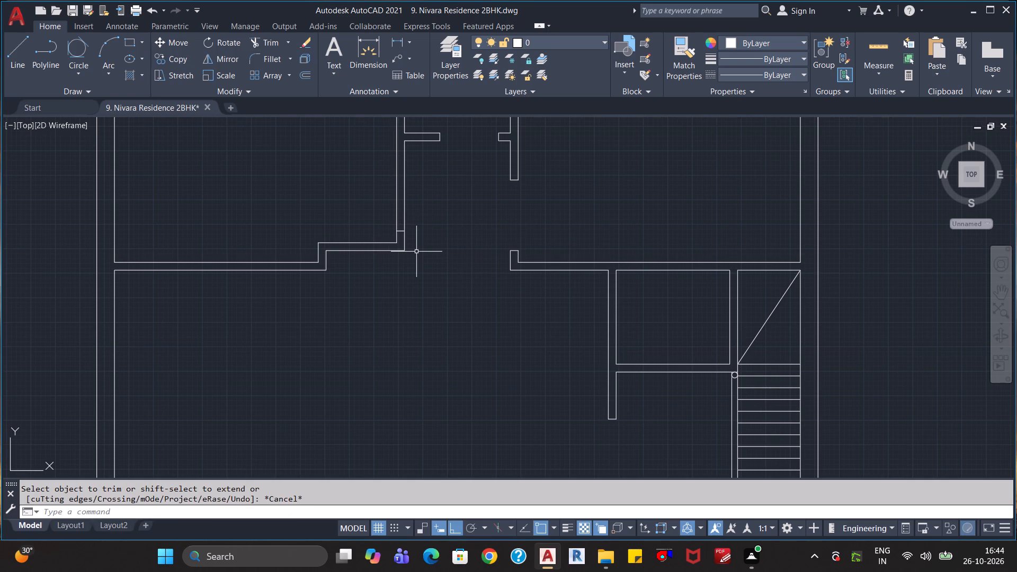
{"action": "key", "text": "Escape"}
Offset the jamb line in the upper-left room's right wall 3' upward.
{"action": "key", "text": "o"}
{"action": "key", "text": "Return"}
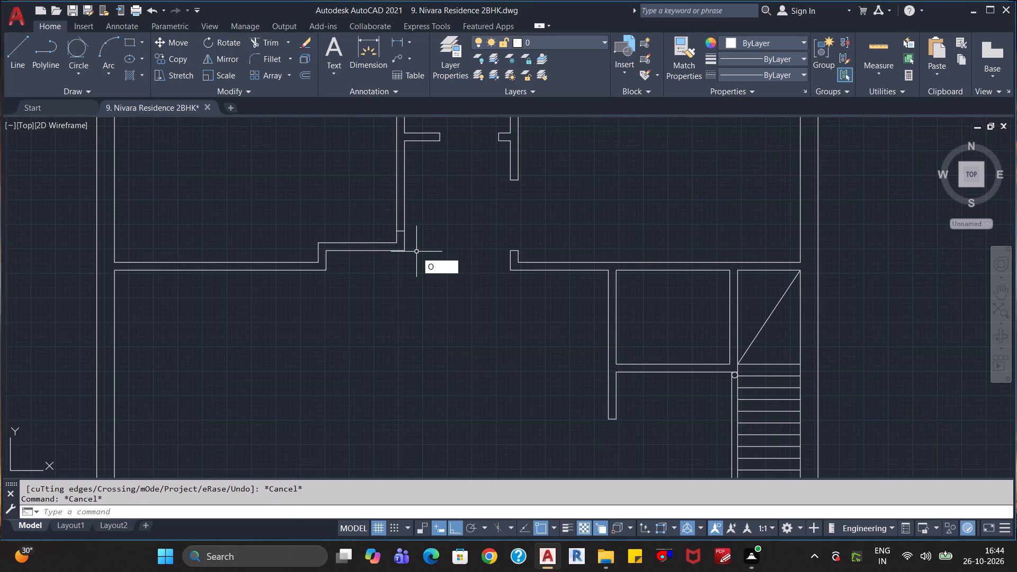
{"action": "type", "text": "3'"}
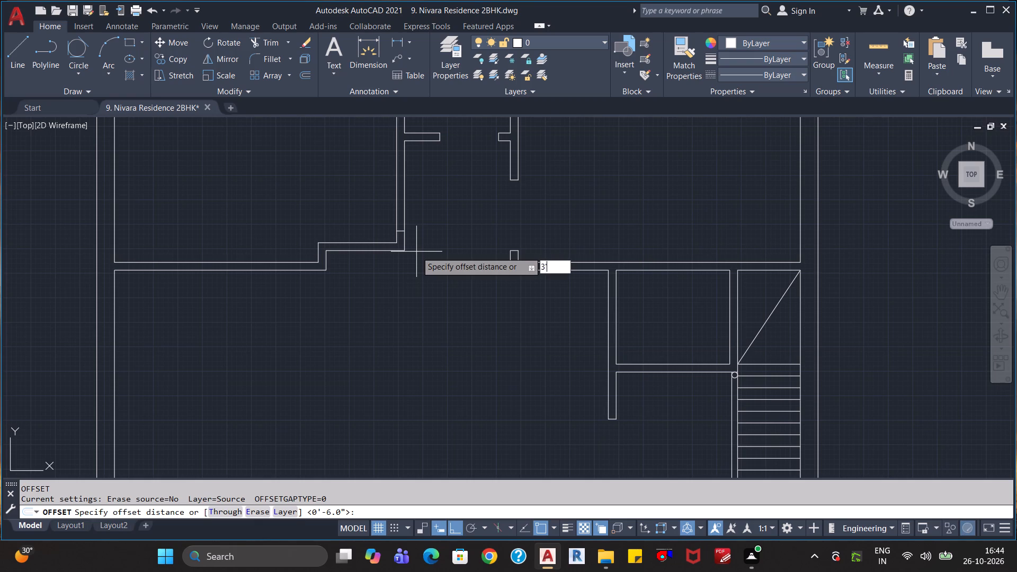
{"action": "key", "text": "Return"}
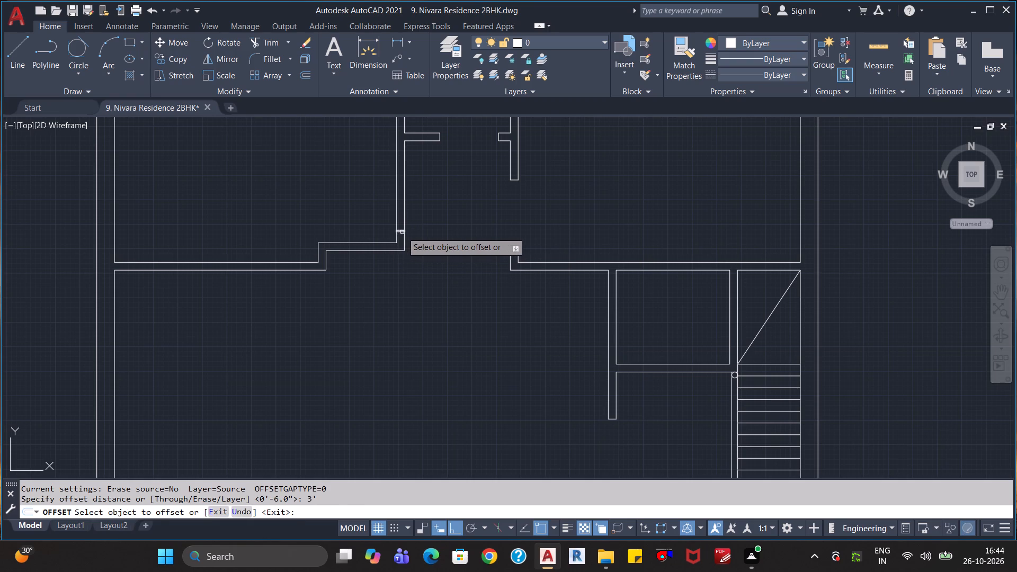
{"action": "left_click", "coordinate": [403, 232]}
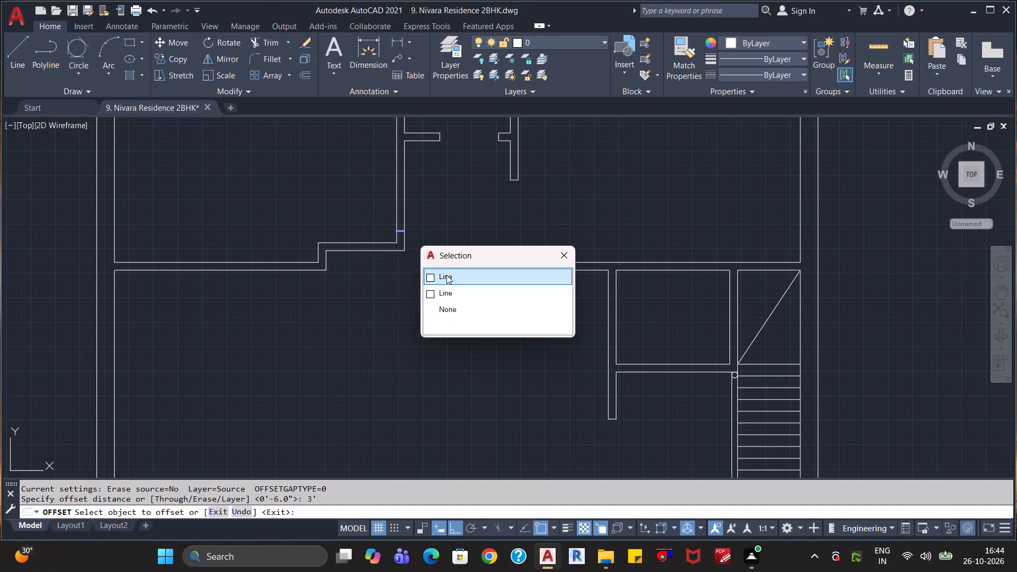
{"action": "left_click", "coordinate": [447, 275]}
{"action": "left_click", "coordinate": [430, 278]}
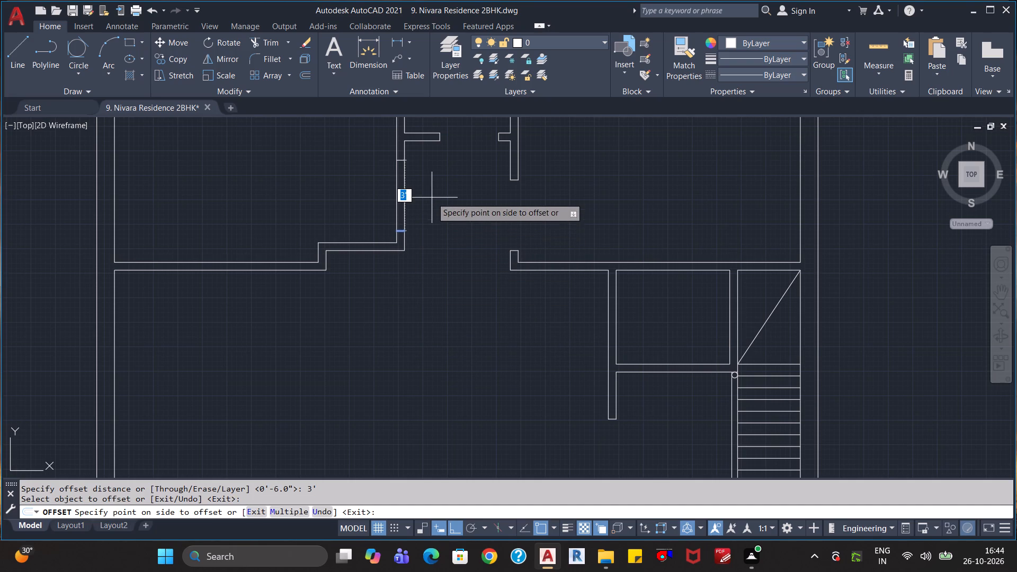
{"action": "left_click", "coordinate": [432, 197]}
{"action": "key", "text": "Escape"}
{"action": "key", "text": "Escape"}
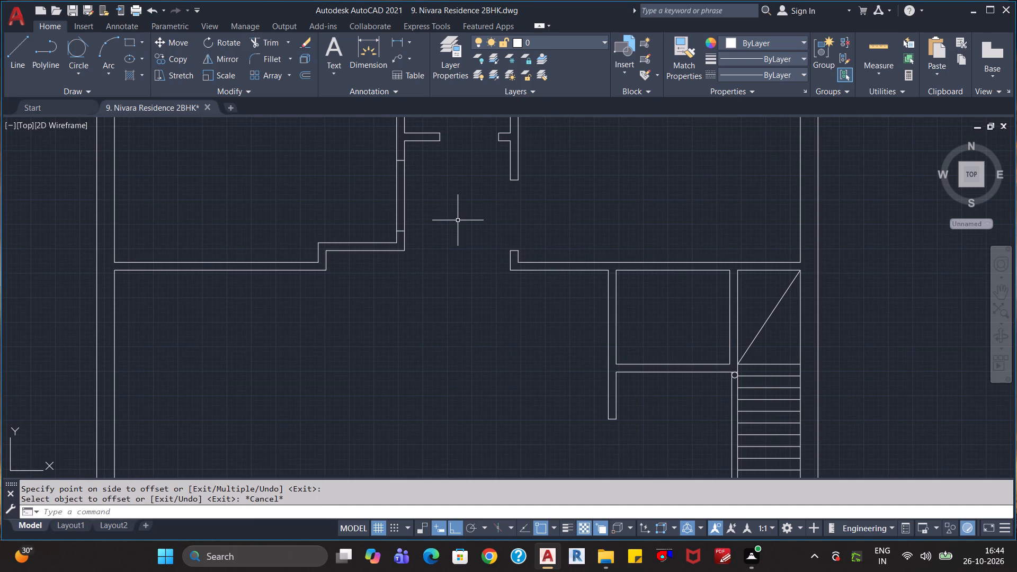
Trim both wall lines between the jambs in the upper-left room's right wall to open its doorway.
{"action": "type", "text": "tr"}
{"action": "key", "text": "Return"}
{"action": "left_click", "coordinate": [443, 201]}
{"action": "left_click", "coordinate": [366, 195]}
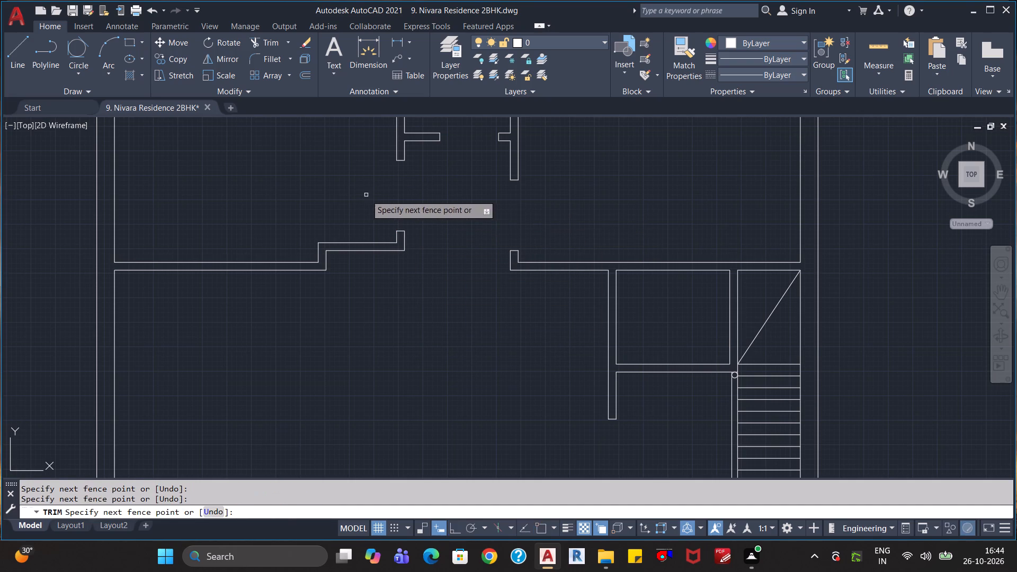
{"action": "key", "text": "Escape"}
{"action": "key", "text": "Escape"}
{"action": "key", "text": "Escape"}
{"action": "scroll", "coordinate": [461, 235], "scroll_direction": "down", "scroll_amount": 2}
{"action": "key", "text": "Escape"}
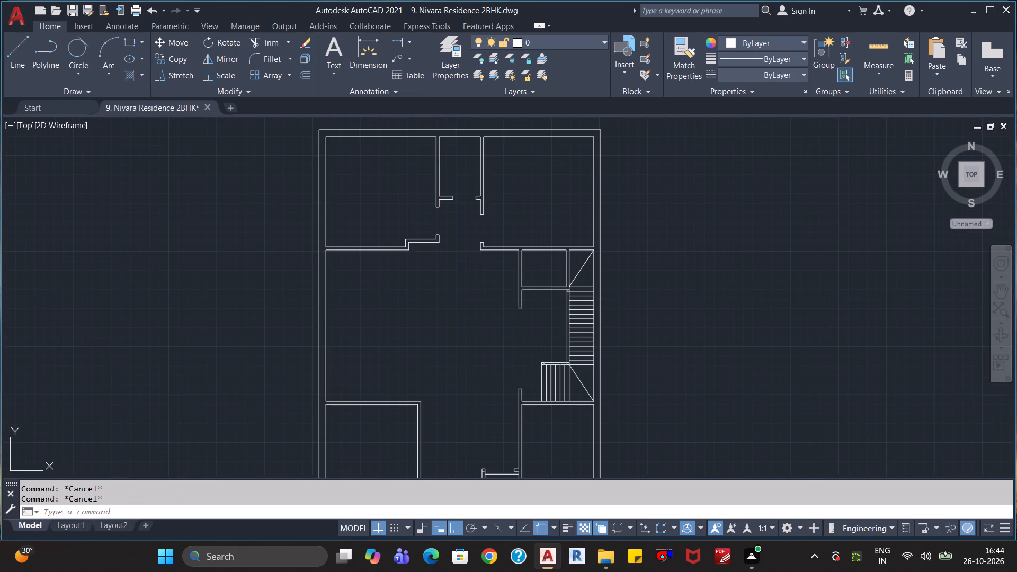
{"action": "key", "text": "Escape"}
Offset the inner line of the lower-left room's top wall 6" down into the room.
{"action": "scroll", "coordinate": [466, 285], "scroll_direction": "down", "scroll_amount": 1}
{"action": "middle_click_drag", "start_coordinate": [466, 311], "coordinate": [443, 265]}
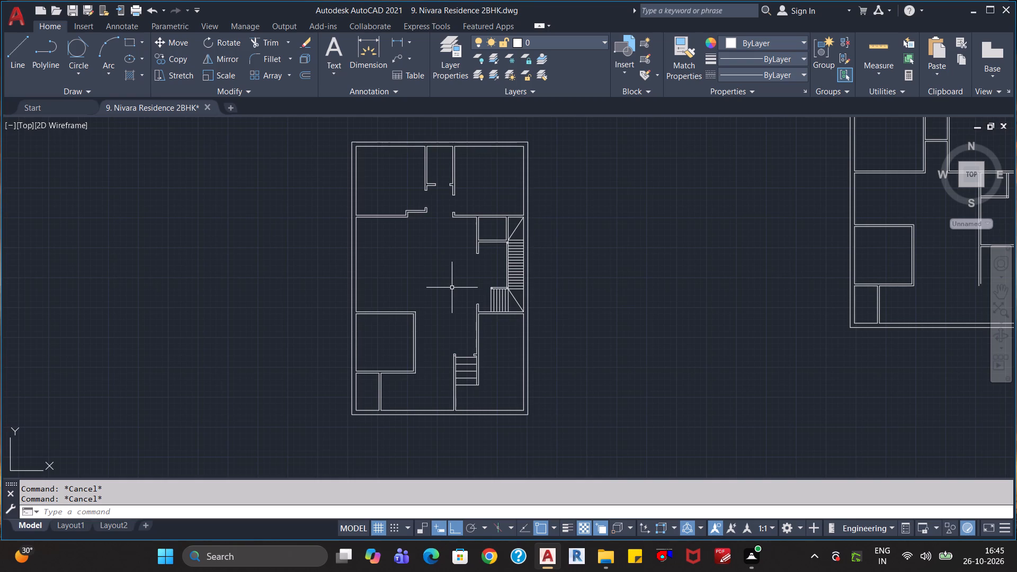
{"action": "key", "text": "Escape"}
{"action": "key", "text": "Escape"}
{"action": "key", "text": "o"}
{"action": "key", "text": "Return"}
{"action": "type", "text": "6\""}
{"action": "key", "text": "Return"}
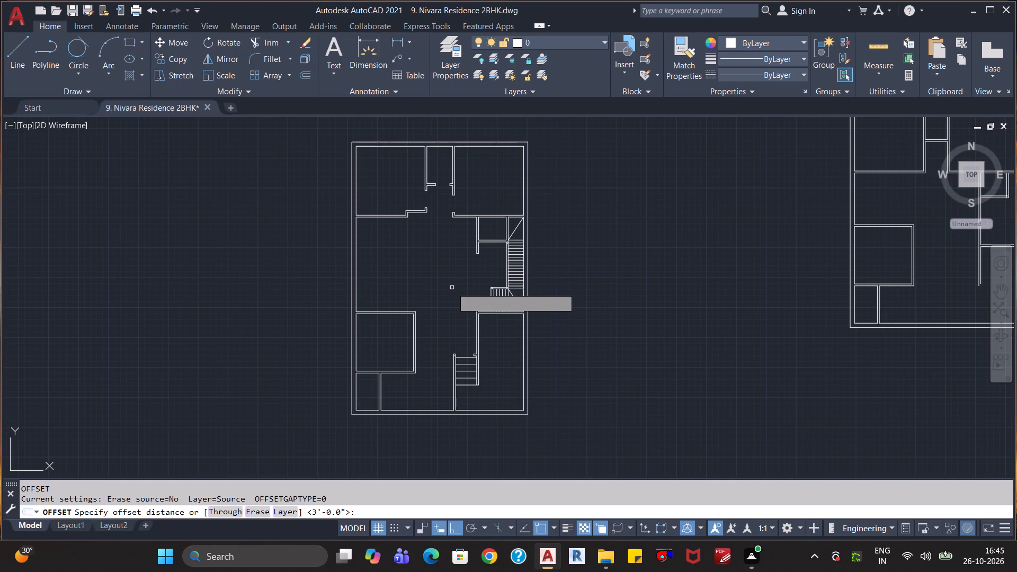
{"action": "scroll", "coordinate": [452, 288], "scroll_direction": "up", "scroll_amount": 2}
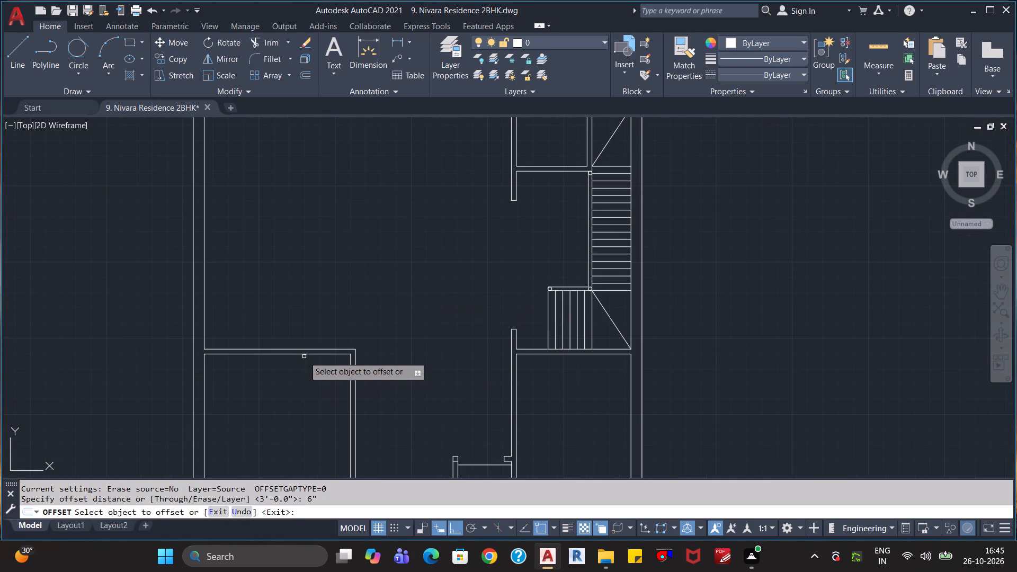
{"action": "left_click", "coordinate": [306, 354]}
{"action": "left_click", "coordinate": [301, 392]}
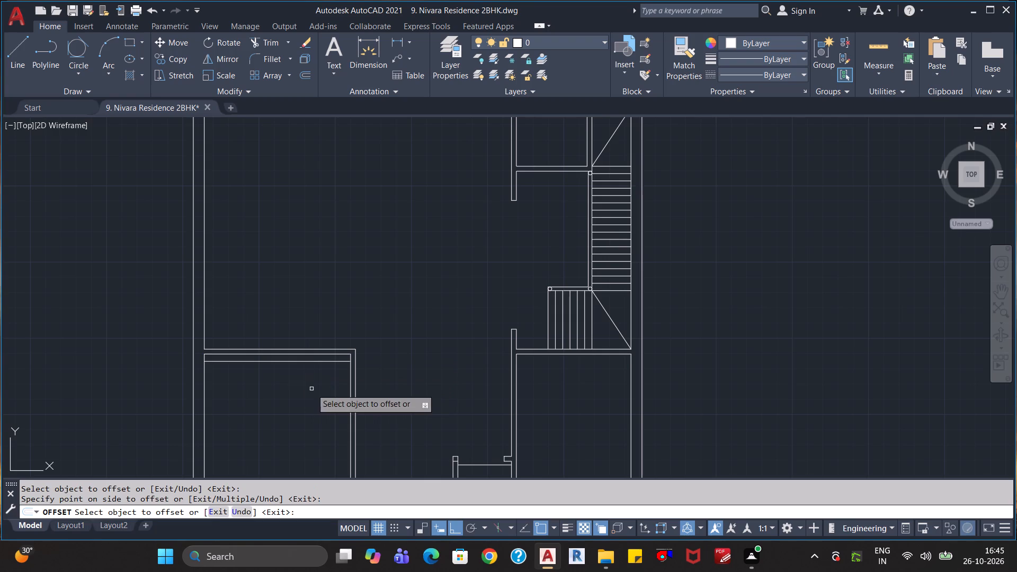
{"action": "key", "text": "Escape"}
{"action": "key", "text": "Escape"}
Stretch the offset line across the lower-left room's right wall and trim it to a short jamb line between the wall's faces.
{"action": "left_click", "coordinate": [322, 361]}
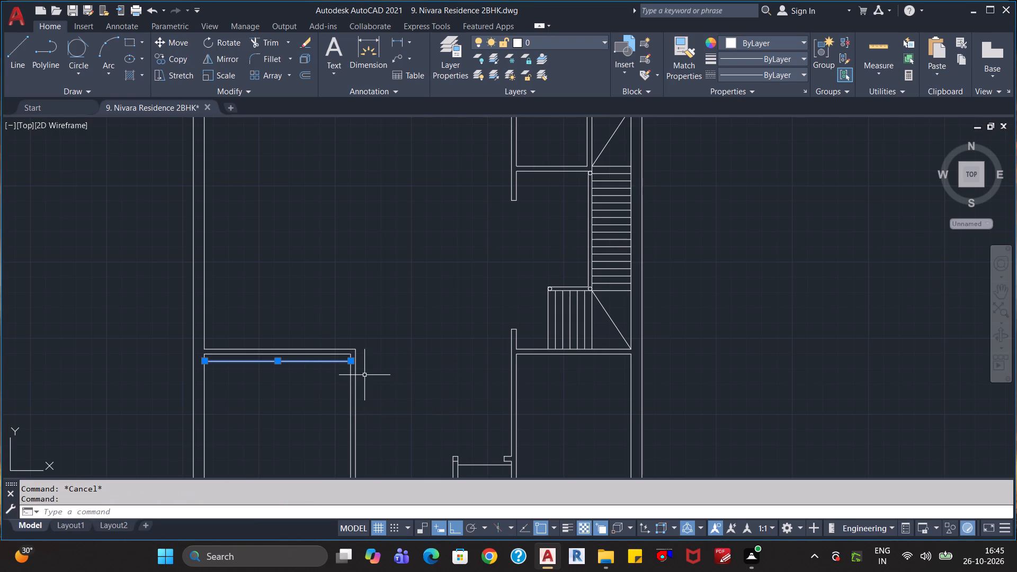
{"action": "left_click", "coordinate": [353, 361]}
{"action": "left_click", "coordinate": [380, 367]}
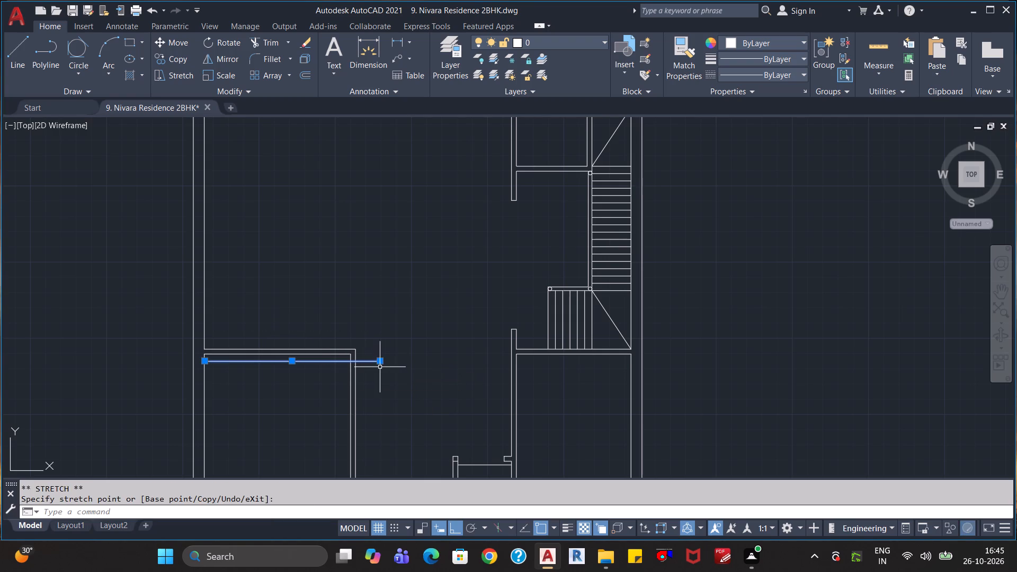
{"action": "key", "text": "Escape"}
{"action": "key", "text": "Escape"}
{"action": "type", "text": "tr"}
{"action": "key", "text": "Return"}
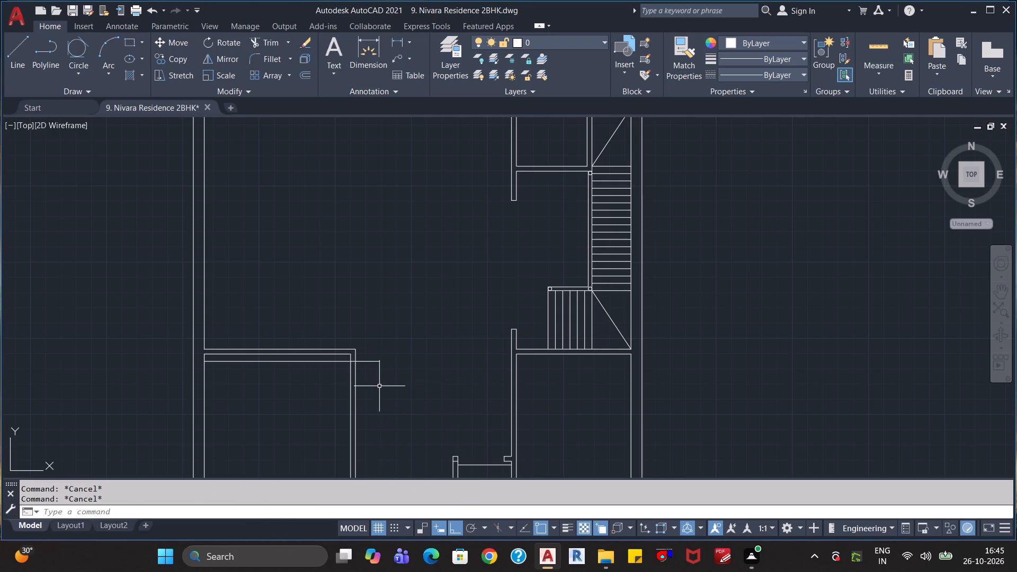
{"action": "left_click", "coordinate": [342, 362]}
{"action": "left_click", "coordinate": [370, 361]}
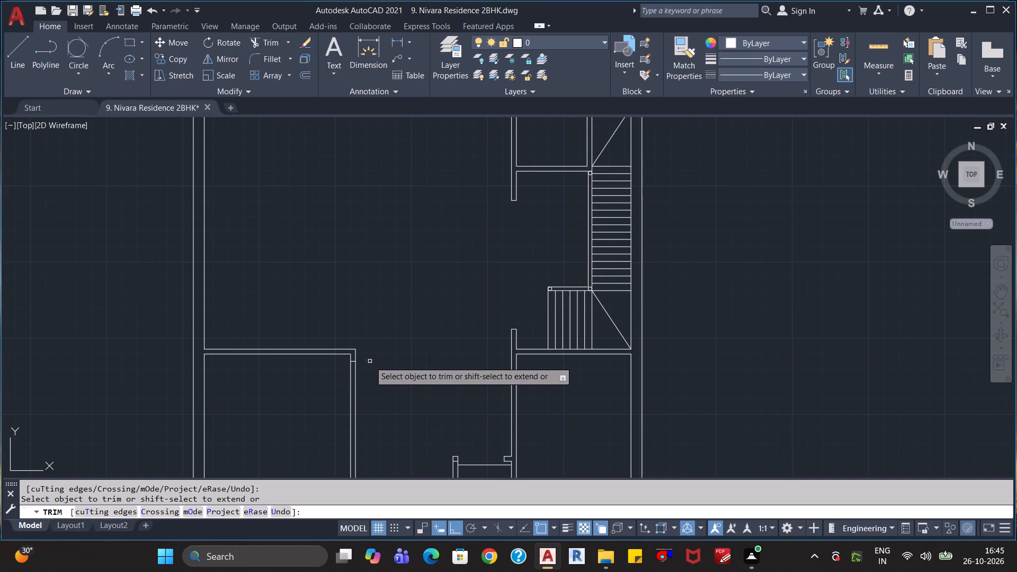
{"action": "key", "text": "Escape"}
{"action": "key", "text": "Escape"}
{"action": "key", "text": "Escape"}
Offset the jamb line in the lower-left room's right wall 3' downward.
{"action": "scroll", "coordinate": [396, 374], "scroll_direction": "down", "scroll_amount": 1}
{"action": "middle_click_drag", "start_coordinate": [400, 383], "coordinate": [389, 347]}
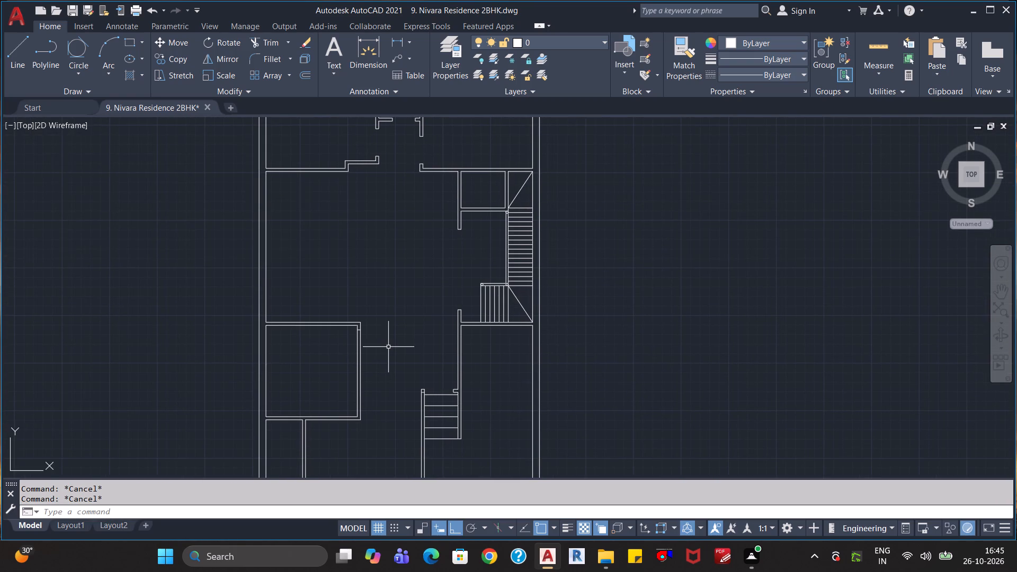
{"action": "key", "text": "o"}
{"action": "key", "text": "Return"}
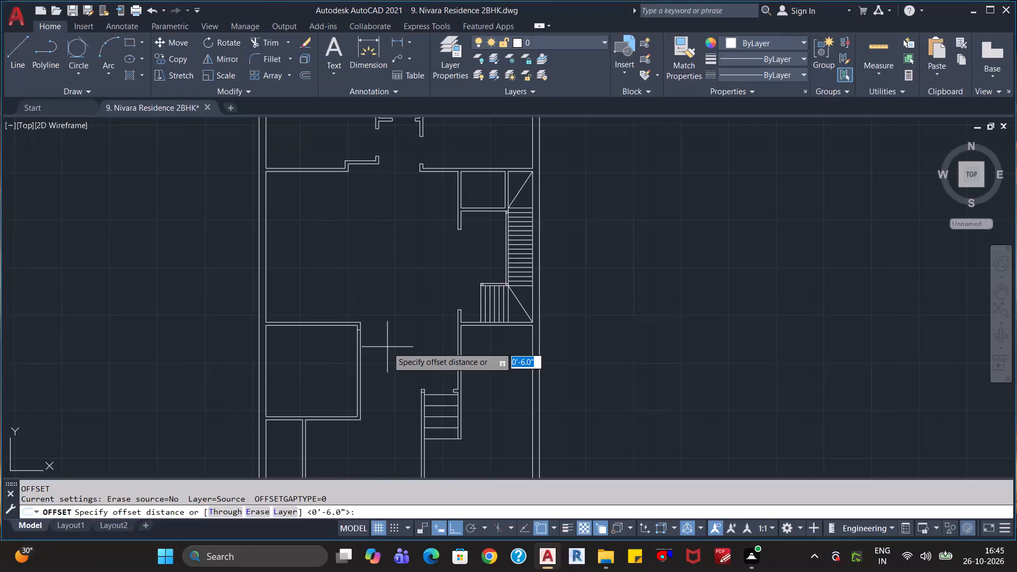
{"action": "type", "text": "3'"}
{"action": "key", "text": "Return"}
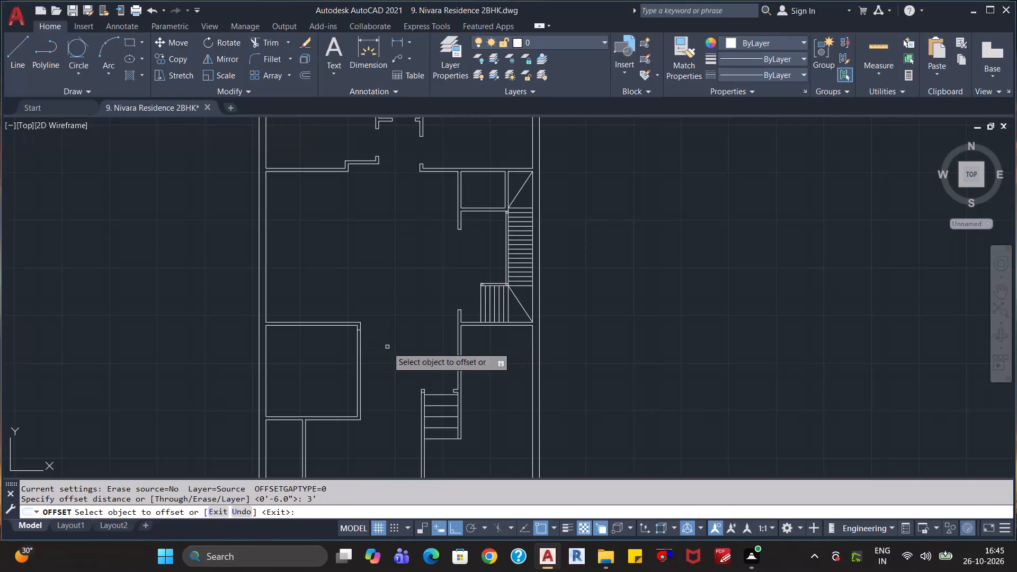
{"action": "scroll", "coordinate": [353, 377], "scroll_direction": "up", "scroll_amount": 4}
{"action": "scroll", "coordinate": [360, 254], "scroll_direction": "down", "scroll_amount": 2}
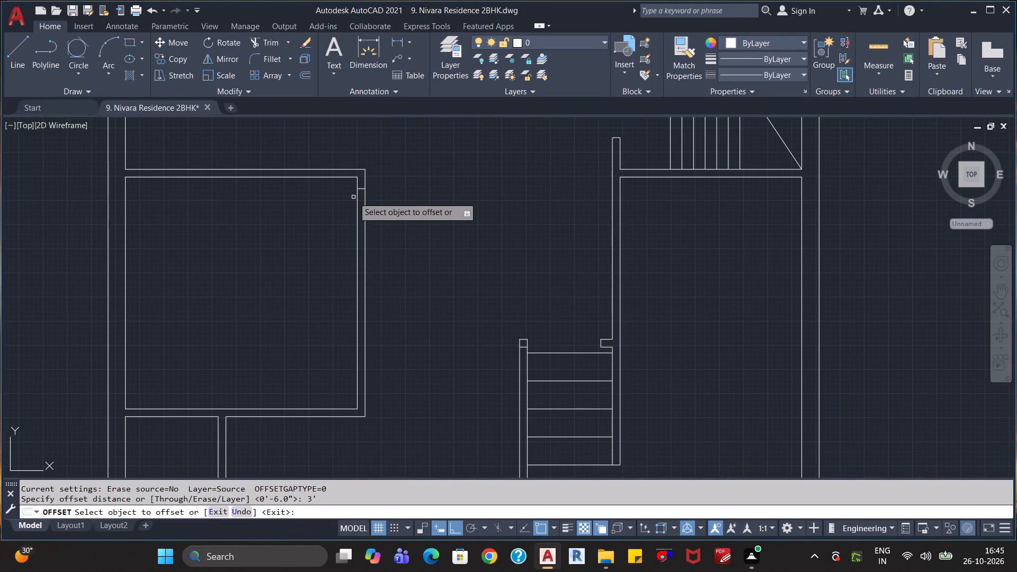
{"action": "left_click", "coordinate": [362, 190]}
{"action": "left_click", "coordinate": [394, 292]}
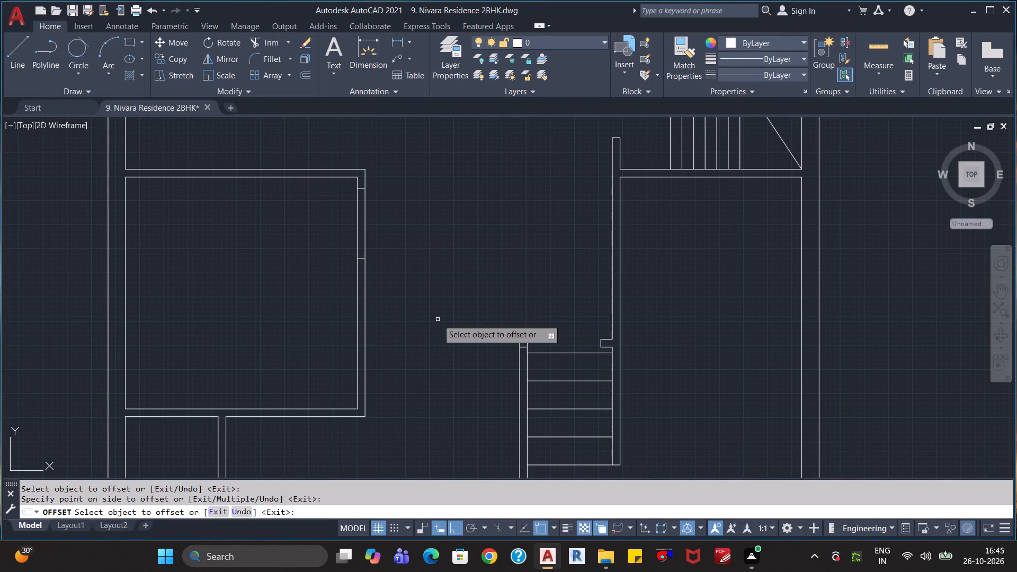
{"action": "key", "text": "Escape"}
{"action": "key", "text": "Escape"}
Trim both wall lines between the jambs in the lower-left room's right wall to open its doorway.
{"action": "type", "text": "tr"}
{"action": "key", "text": "Return"}
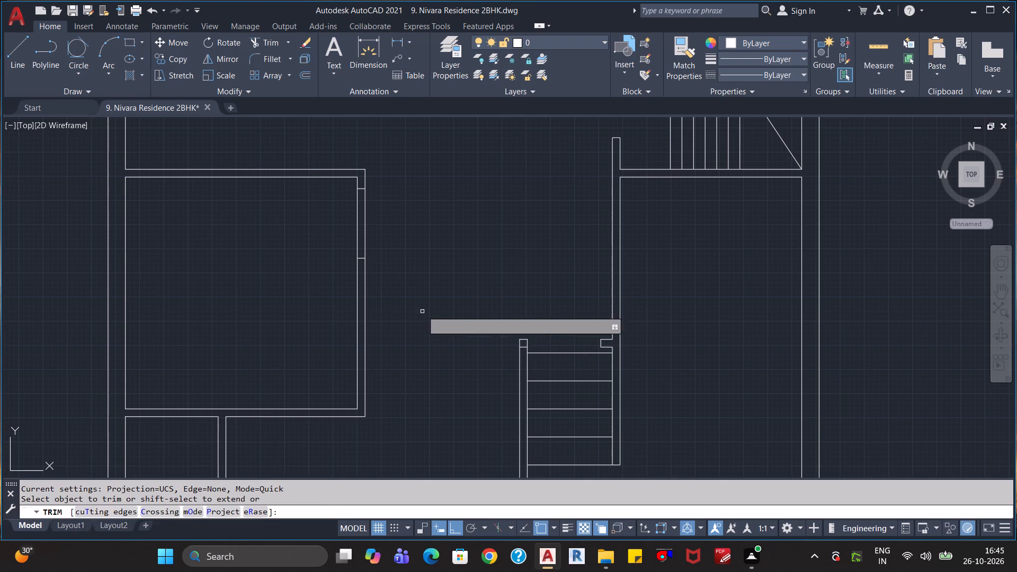
{"action": "left_click", "coordinate": [408, 225]}
{"action": "left_click_drag", "start_coordinate": [310, 222], "coordinate": [312, 227]}
{"action": "key", "text": "Escape"}
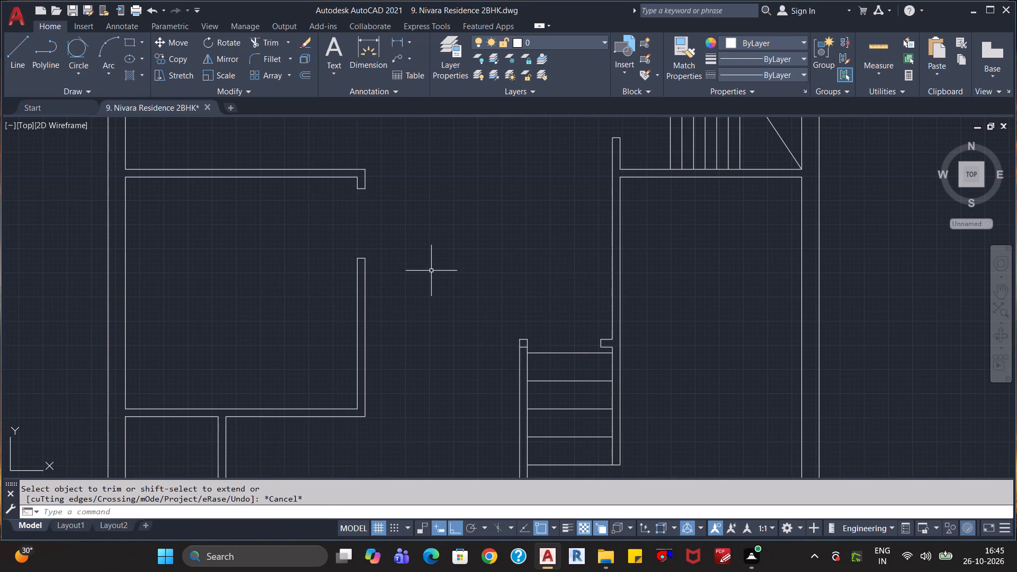
{"action": "key", "text": "Escape"}
{"action": "scroll", "coordinate": [433, 273], "scroll_direction": "down", "scroll_amount": 2}
{"action": "key", "text": "Escape"}
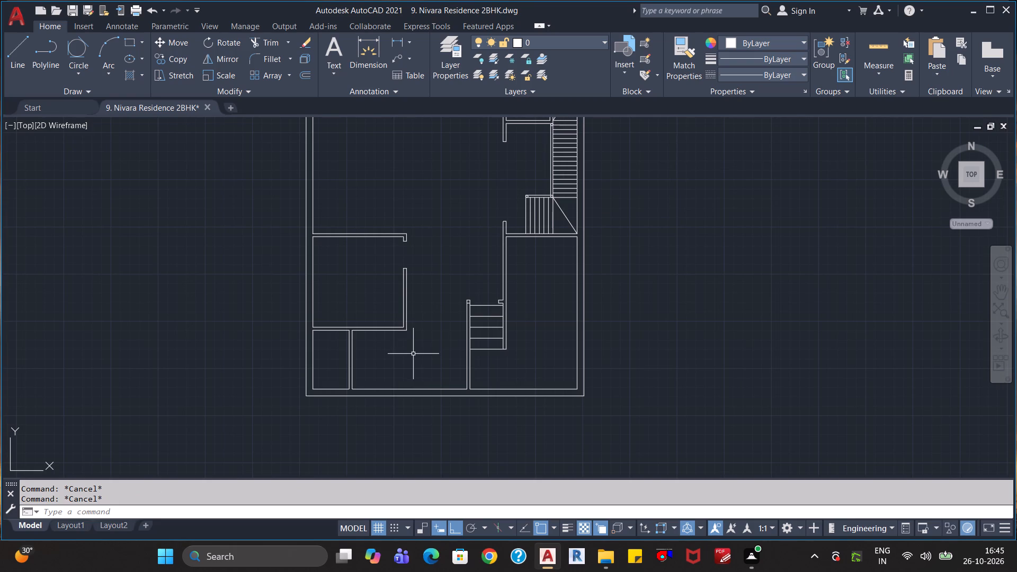
Offset the top inner wall line of the small bottom-left corner room 6" down into the room.
{"action": "middle_click_drag", "start_coordinate": [413, 354], "coordinate": [469, 320]}
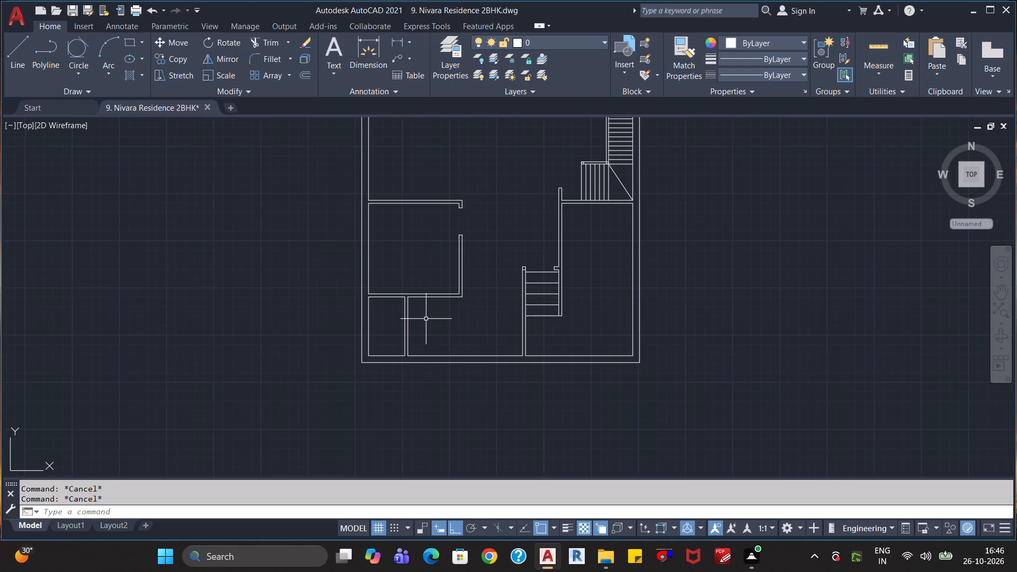
{"action": "scroll", "coordinate": [429, 315], "scroll_direction": "up", "scroll_amount": 1}
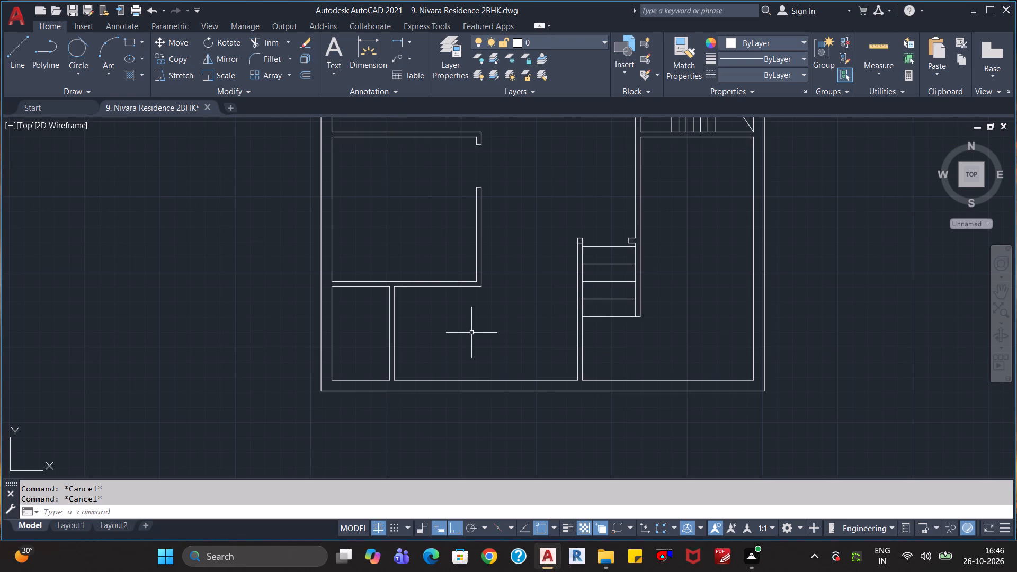
{"action": "key", "text": "o"}
{"action": "key", "text": "Return"}
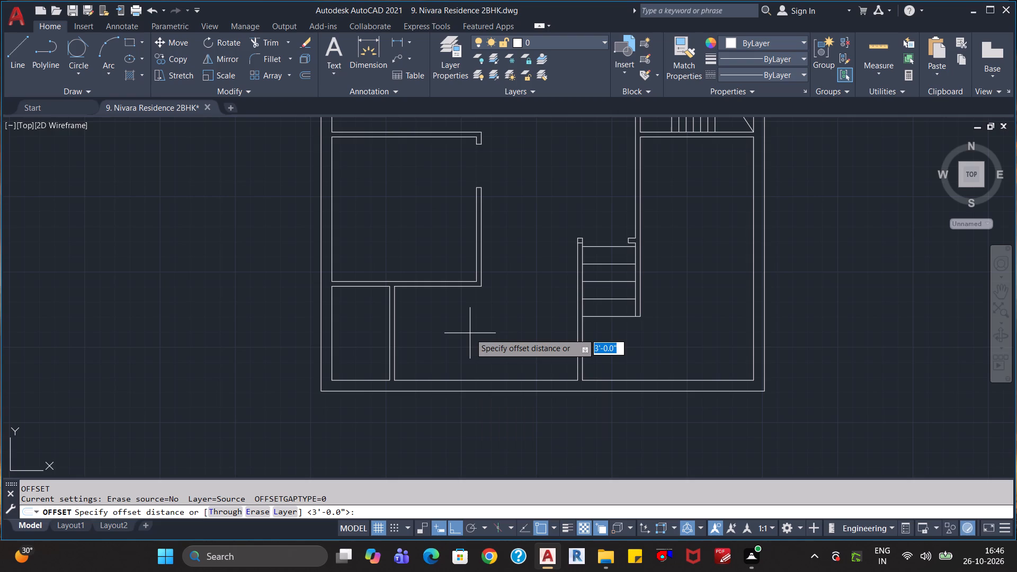
{"action": "key", "text": "6"}
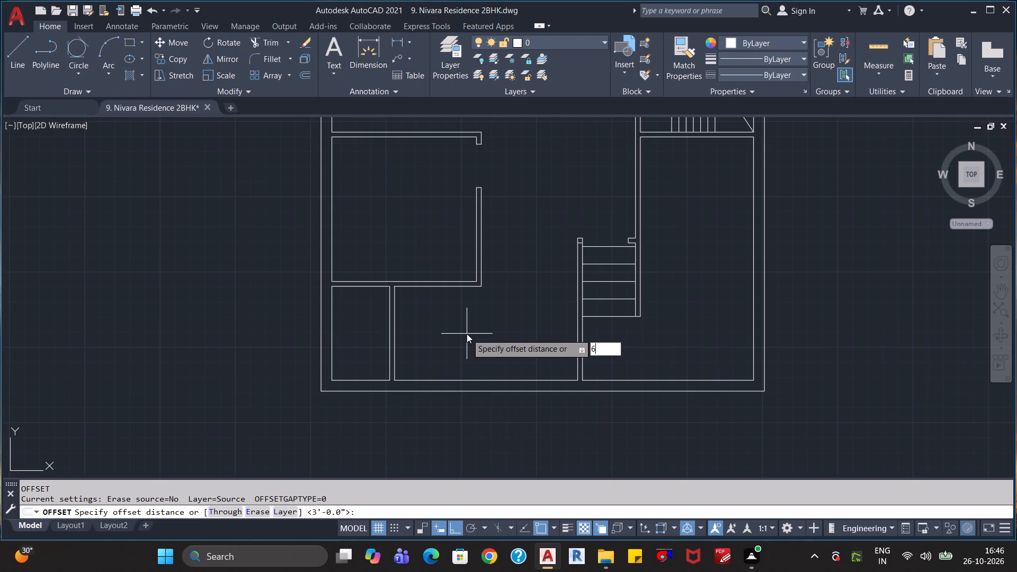
{"action": "key", "text": "shift+quotedbl"}
{"action": "key", "text": "Return"}
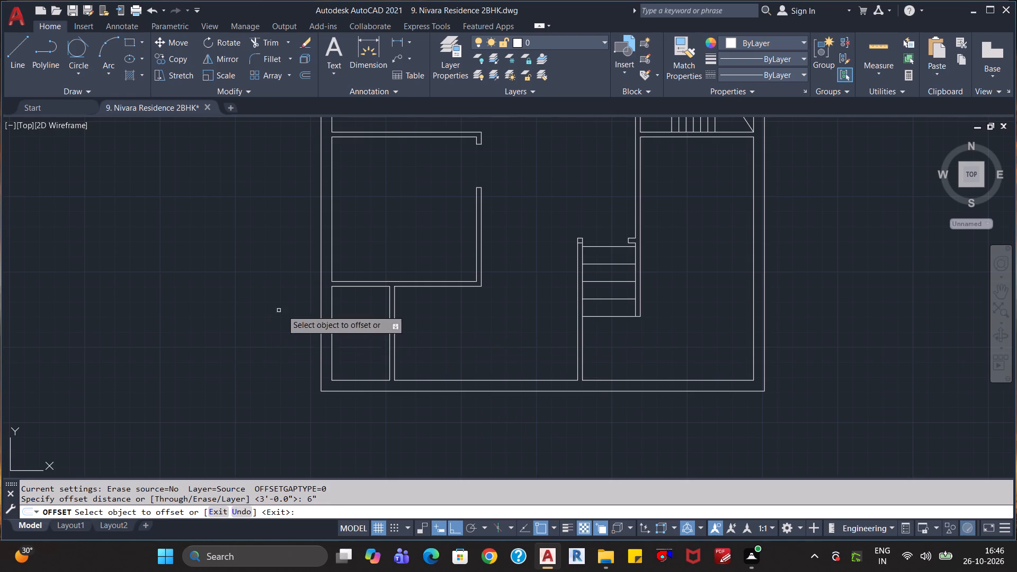
{"action": "left_click", "coordinate": [373, 286]}
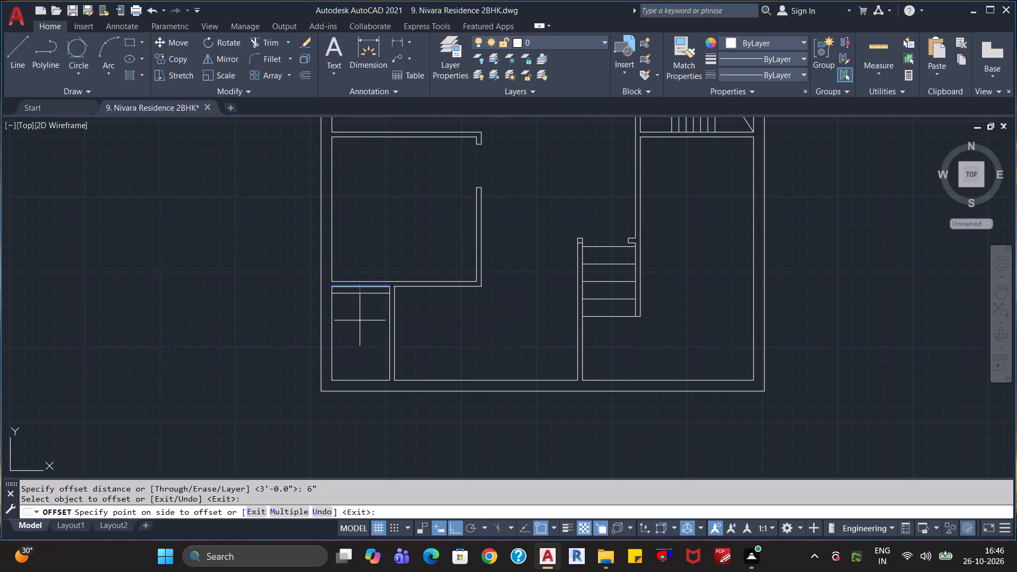
{"action": "left_click", "coordinate": [360, 320]}
{"action": "key", "text": "Escape"}
{"action": "key", "text": "Escape"}
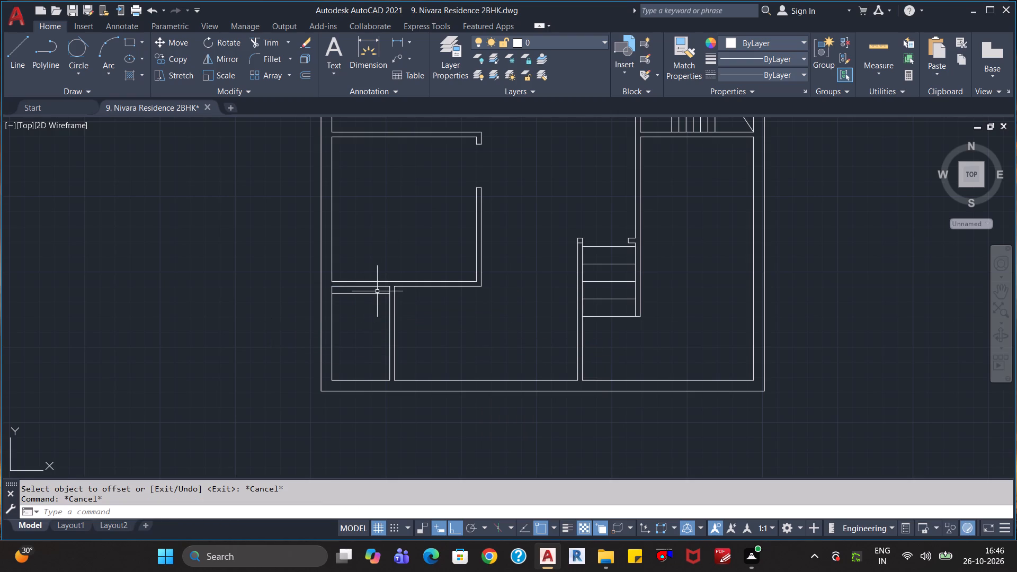
Stretch the offset line across the small bottom-left corner room's right wall and trim it to a short jamb line between the wall's faces.
{"action": "left_click", "coordinate": [377, 291]}
{"action": "left_click", "coordinate": [377, 303]}
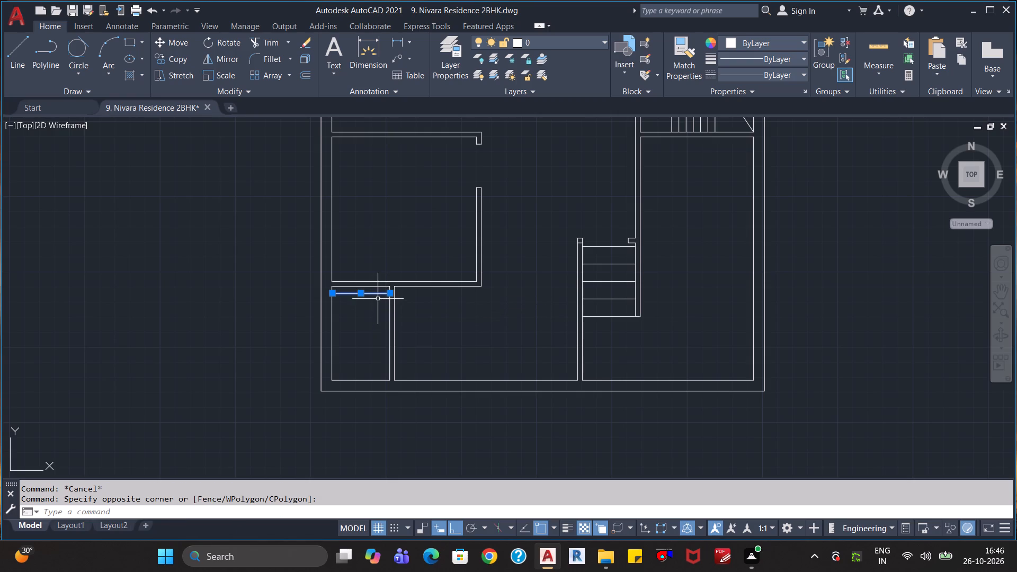
{"action": "left_click", "coordinate": [392, 294]}
{"action": "left_click", "coordinate": [425, 298]}
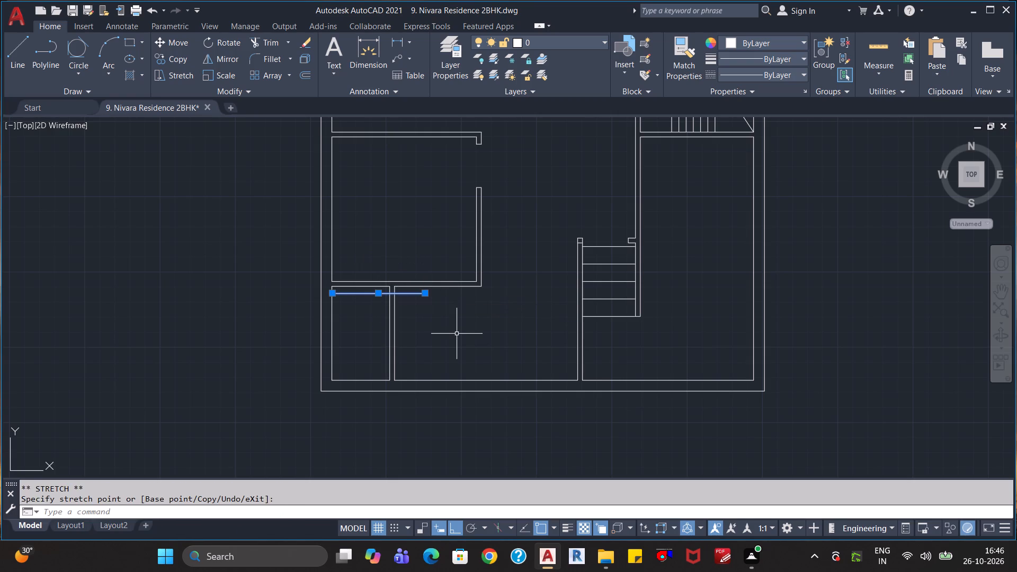
{"action": "key", "text": "Escape"}
{"action": "key", "text": "Escape"}
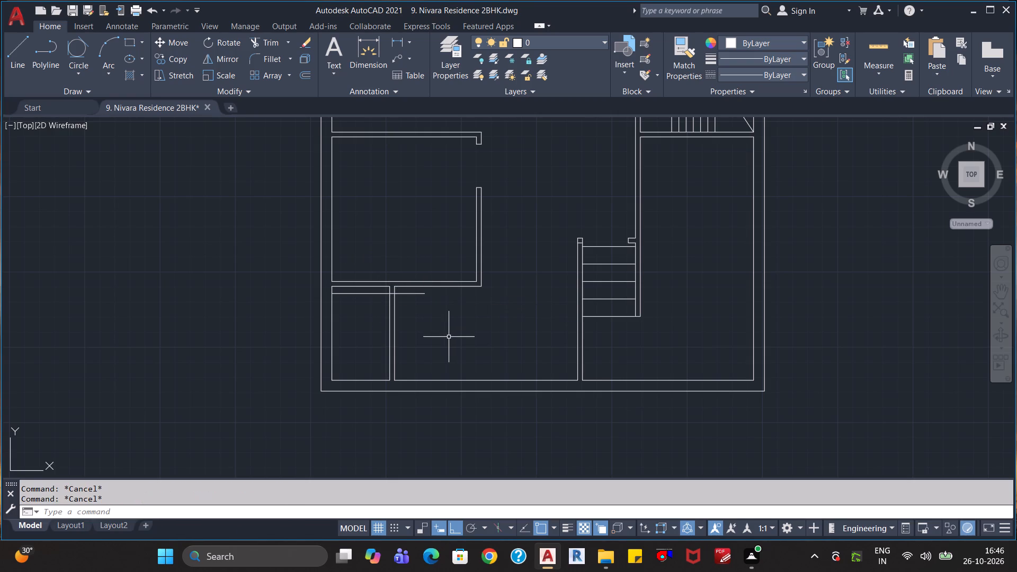
{"action": "type", "text": "tr"}
{"action": "key", "text": "Return"}
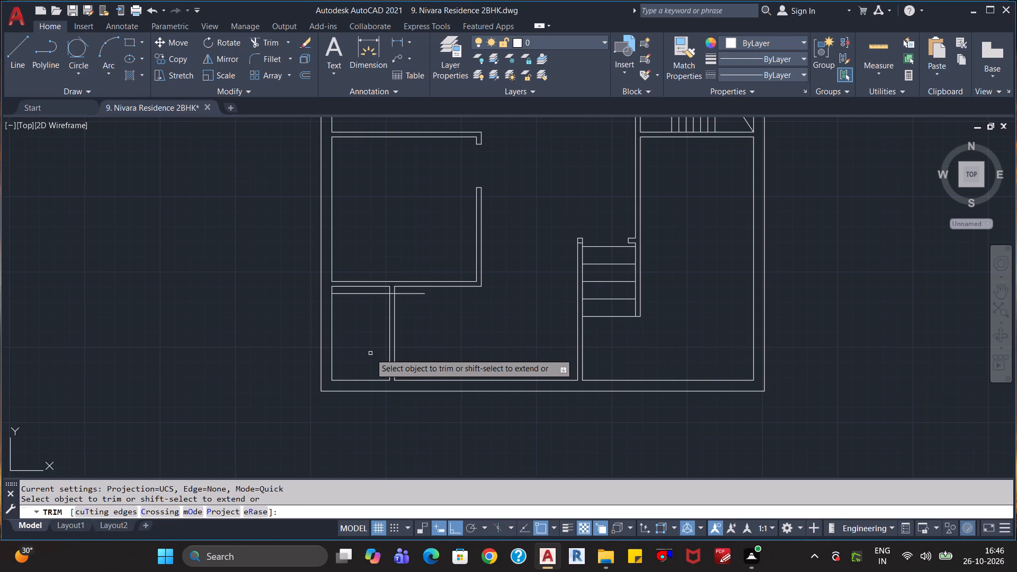
{"action": "left_click", "coordinate": [408, 295]}
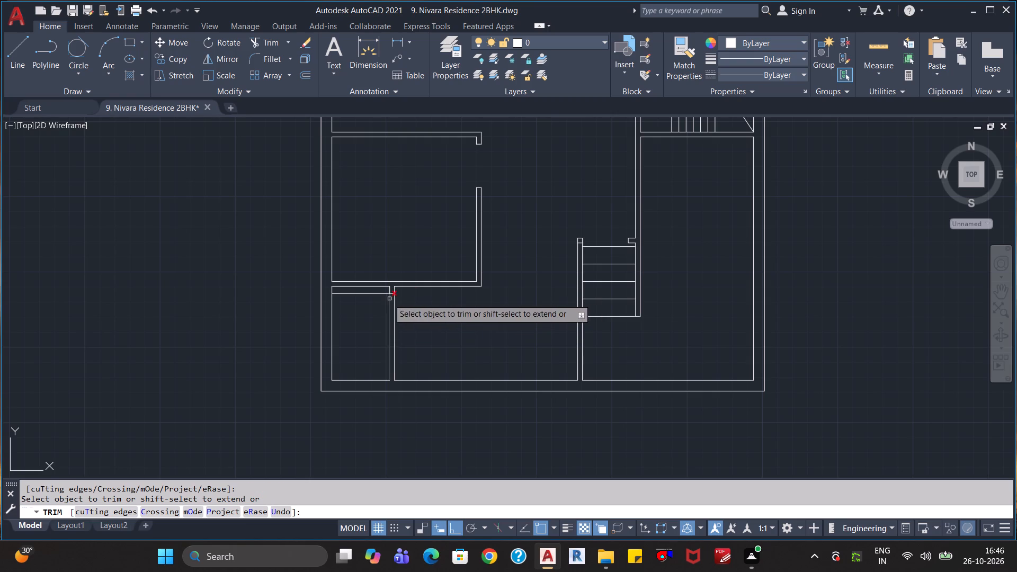
{"action": "left_click", "coordinate": [382, 295]}
{"action": "key", "text": "Escape"}
{"action": "key", "text": "Escape"}
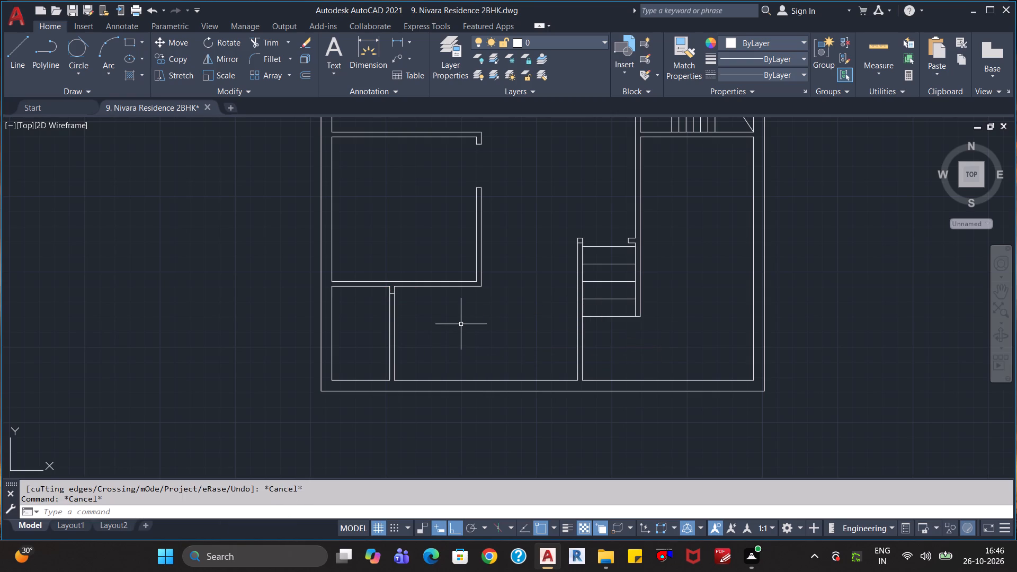
{"action": "key", "text": "Escape"}
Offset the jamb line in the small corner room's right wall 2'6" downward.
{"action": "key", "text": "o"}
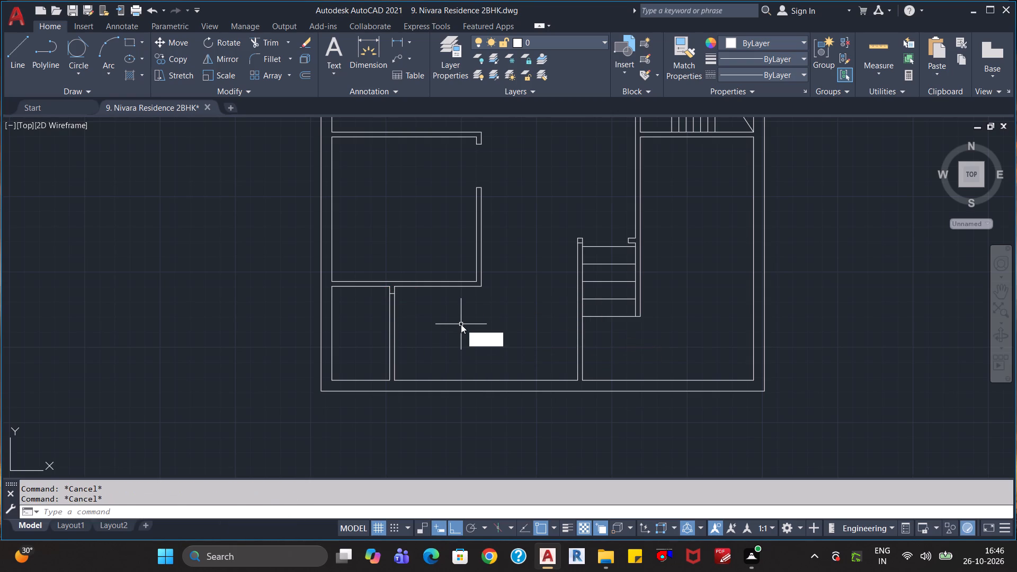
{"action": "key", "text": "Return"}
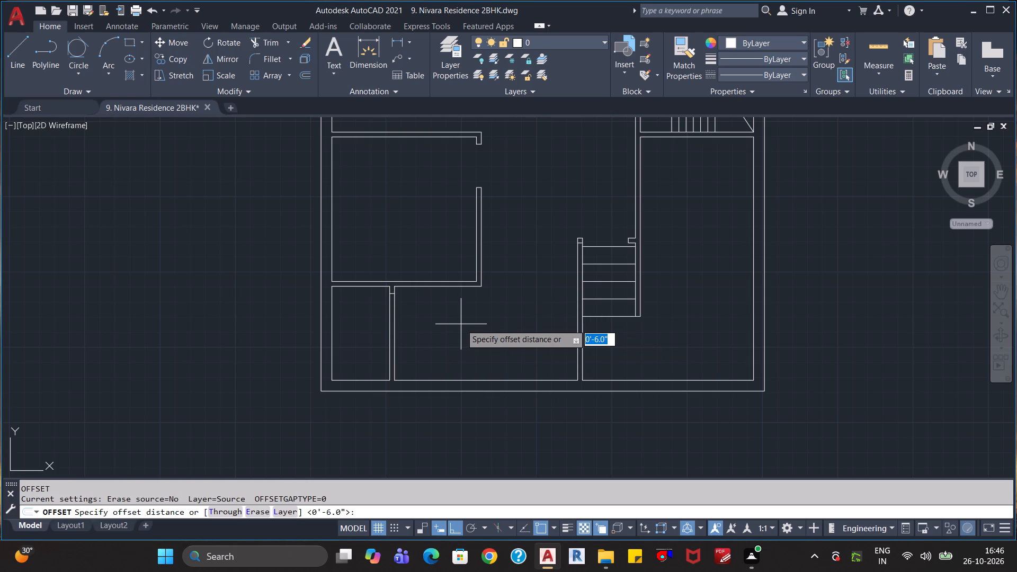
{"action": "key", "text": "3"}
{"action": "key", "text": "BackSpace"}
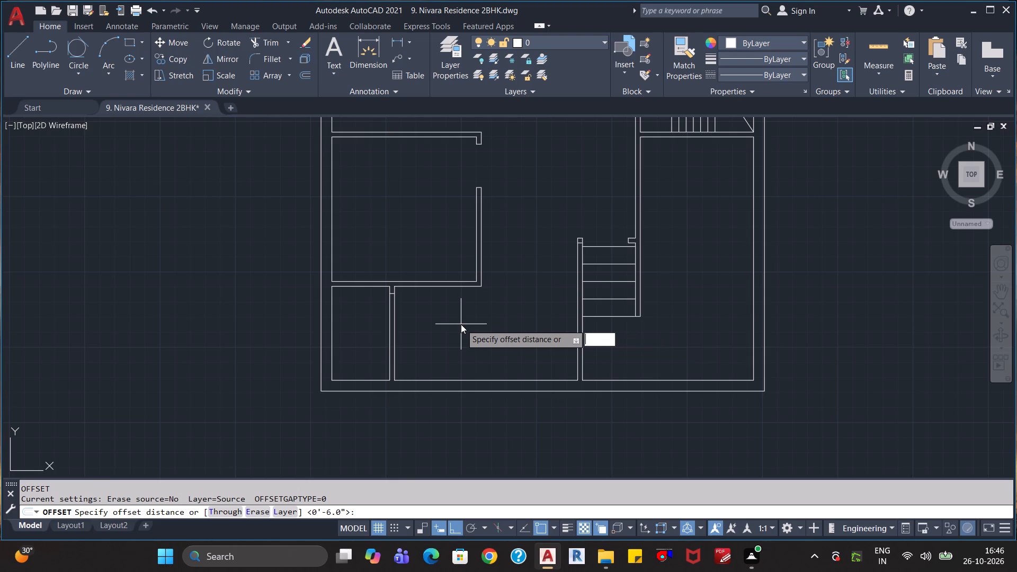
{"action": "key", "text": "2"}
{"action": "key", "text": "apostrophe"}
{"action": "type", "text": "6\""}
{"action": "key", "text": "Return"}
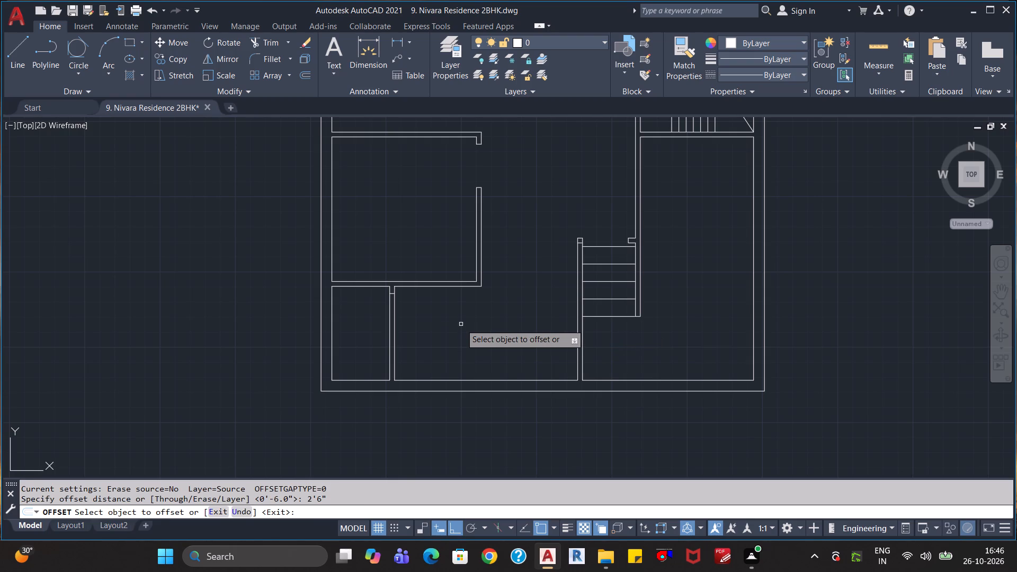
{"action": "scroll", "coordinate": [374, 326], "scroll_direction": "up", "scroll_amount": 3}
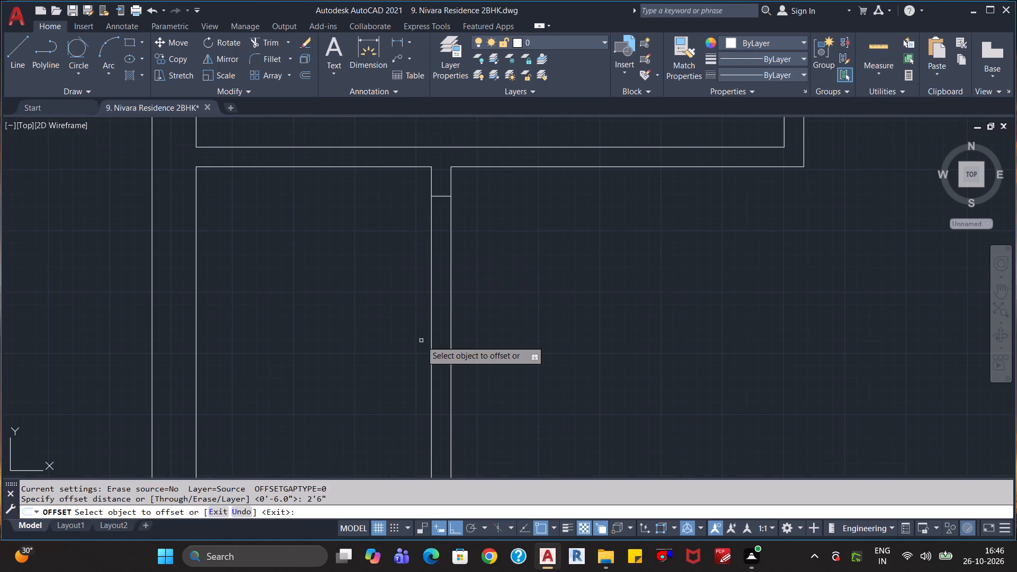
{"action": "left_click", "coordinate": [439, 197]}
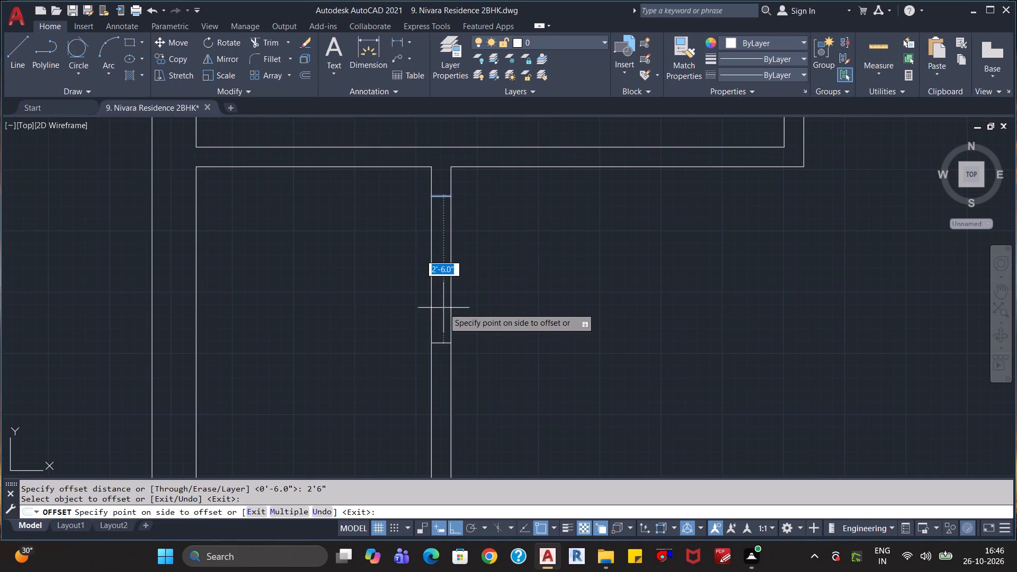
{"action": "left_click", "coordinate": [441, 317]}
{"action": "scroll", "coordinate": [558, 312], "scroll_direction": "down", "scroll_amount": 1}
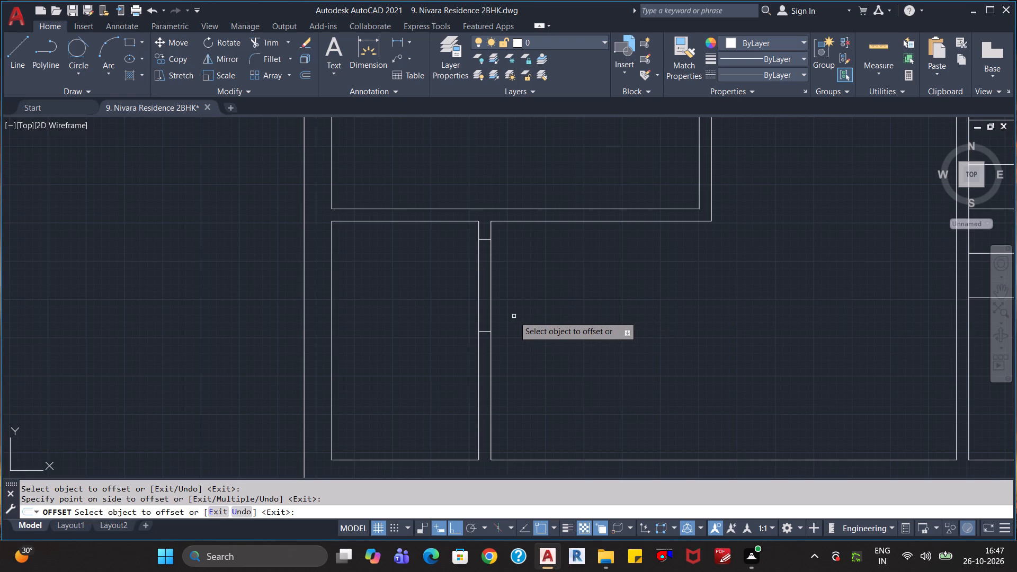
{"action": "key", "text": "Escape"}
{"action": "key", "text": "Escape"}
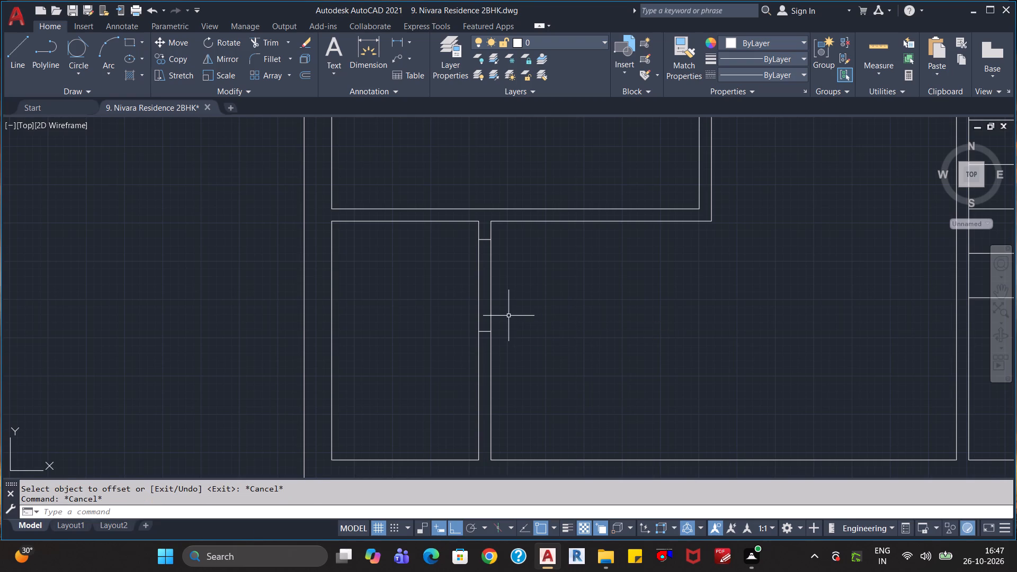
Offset the upper jamb line in the small corner room's right wall 3' downward.
{"action": "key", "text": "o"}
{"action": "key", "text": "Return"}
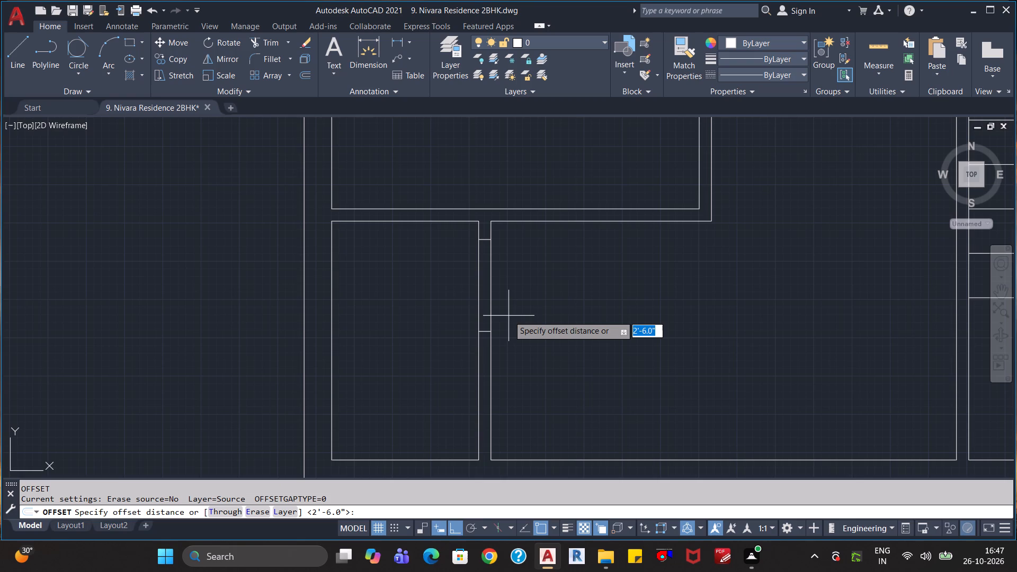
{"action": "type", "text": "3'"}
{"action": "key", "text": "Return"}
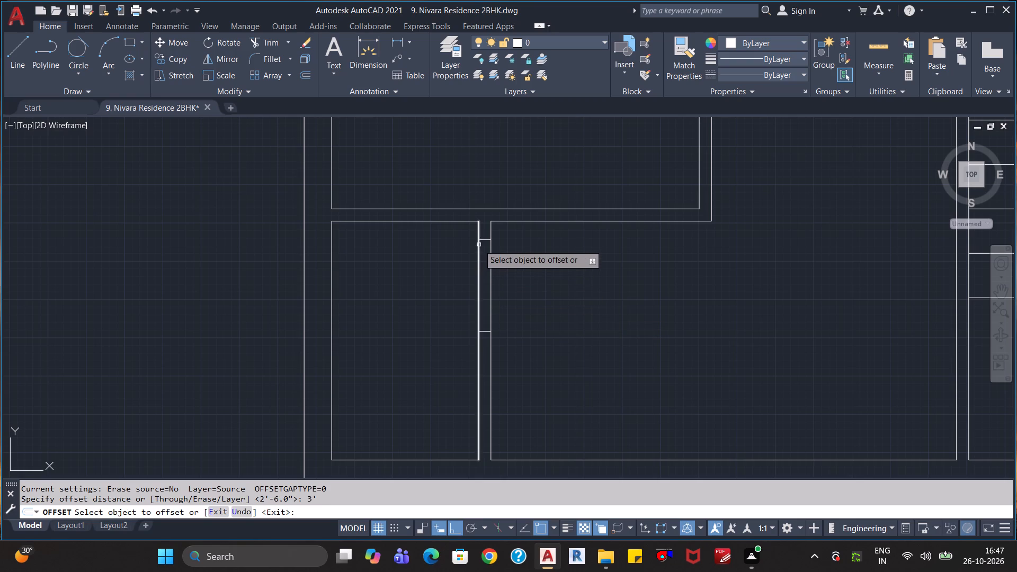
{"action": "left_click", "coordinate": [487, 240]}
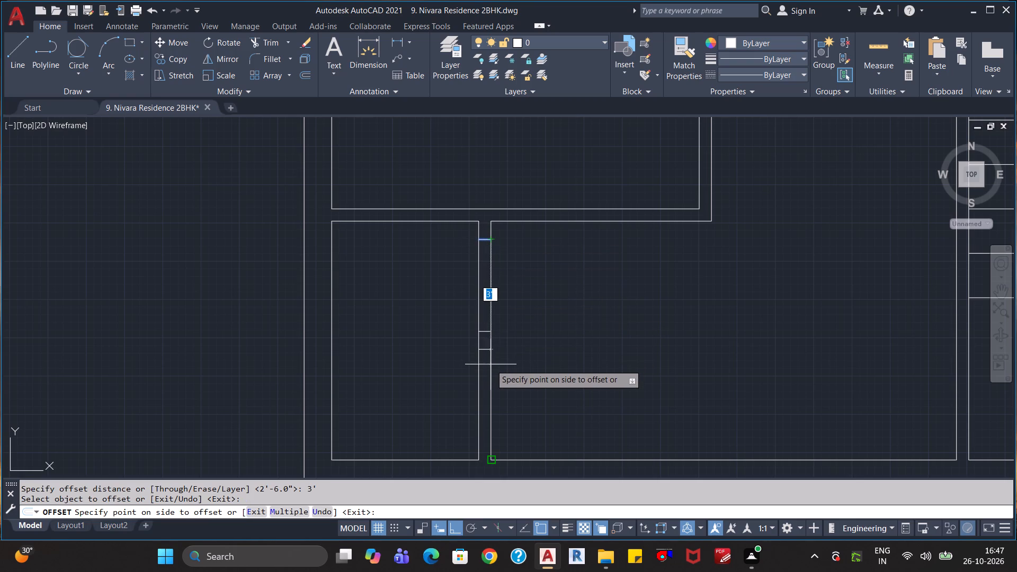
{"action": "left_click", "coordinate": [535, 370]}
{"action": "key", "text": "Escape"}
{"action": "key", "text": "Escape"}
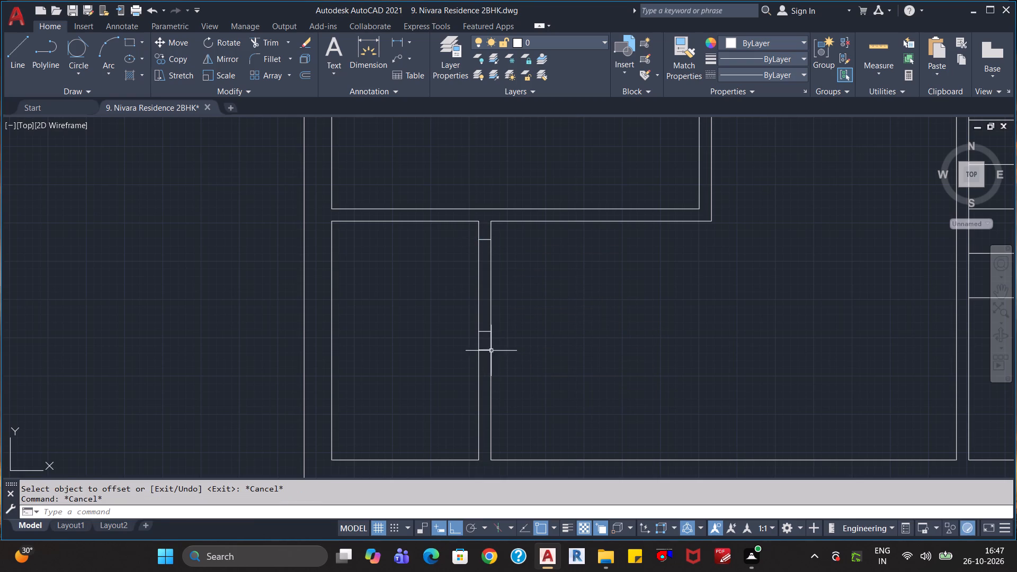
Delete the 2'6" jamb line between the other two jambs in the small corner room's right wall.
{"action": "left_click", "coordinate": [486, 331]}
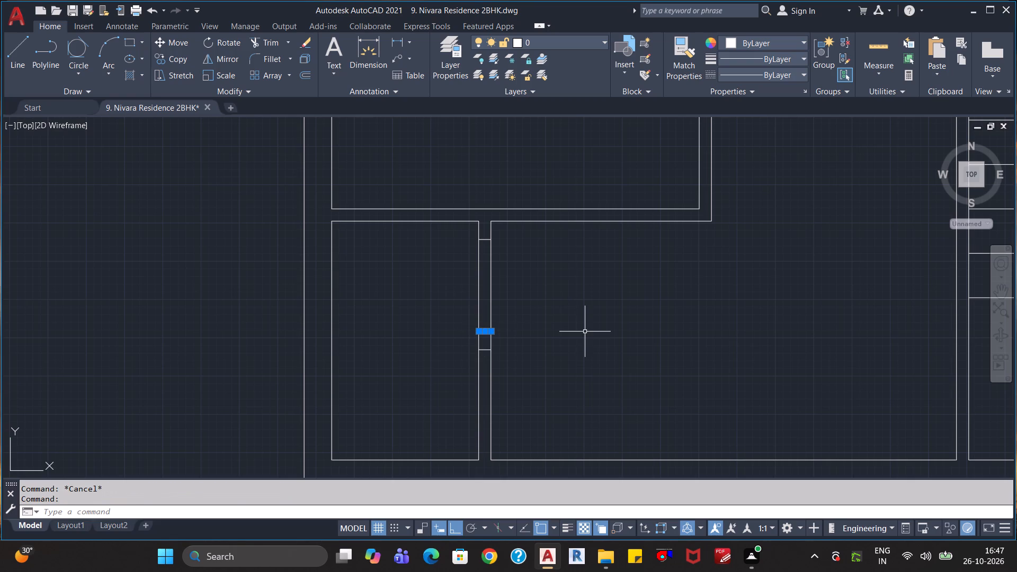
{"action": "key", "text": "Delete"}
Trim both wall lines between the jambs in the small corner room's right wall to open its doorway.
{"action": "type", "text": "tr"}
{"action": "key", "text": "Return"}
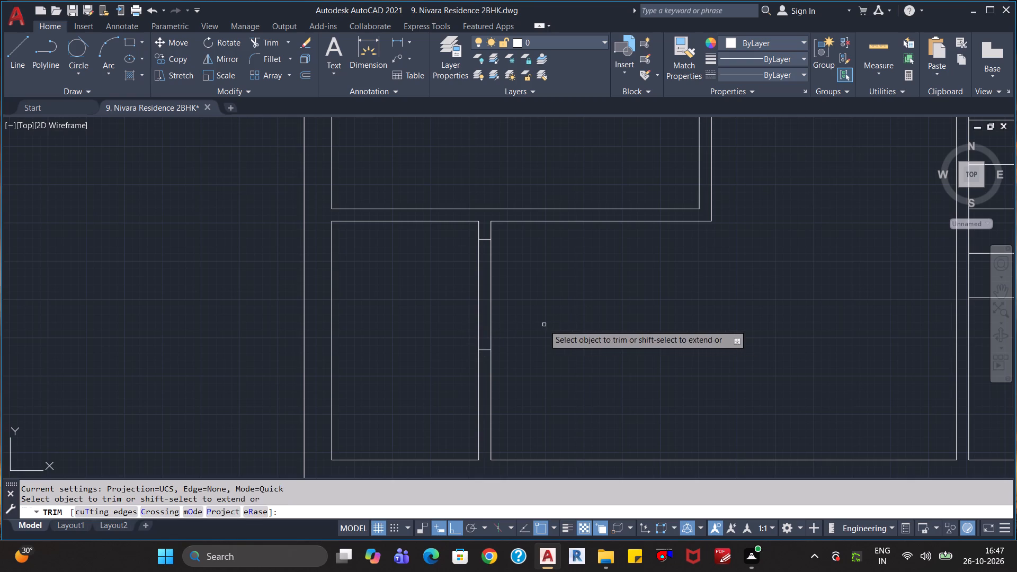
{"action": "left_click", "coordinate": [542, 323]}
{"action": "left_click", "coordinate": [448, 321]}
{"action": "key", "text": "grave"}
{"action": "key", "text": "Escape"}
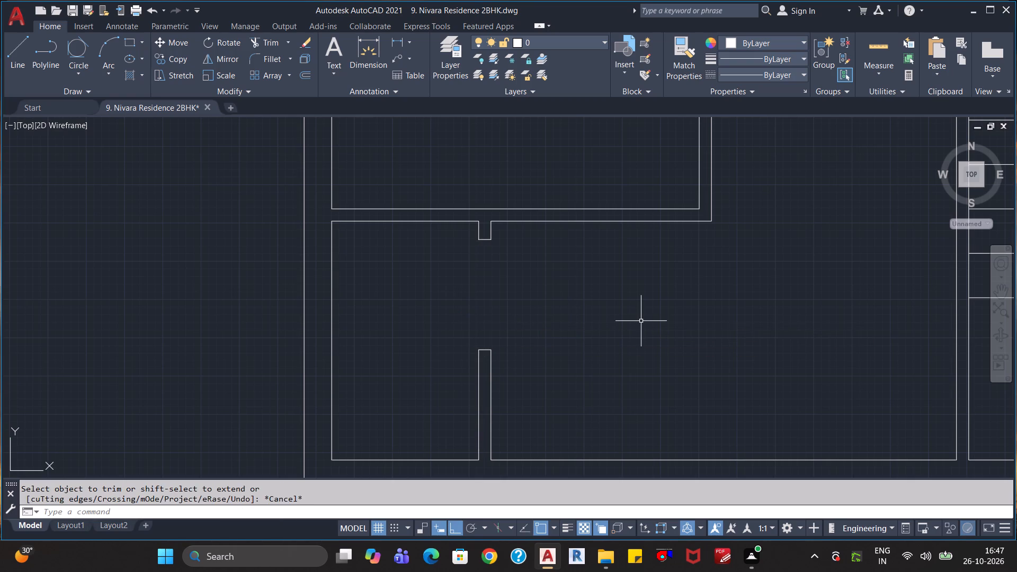
{"action": "key", "text": "Escape"}
{"action": "key", "text": "Escape"}
{"action": "key", "text": "Escape"}
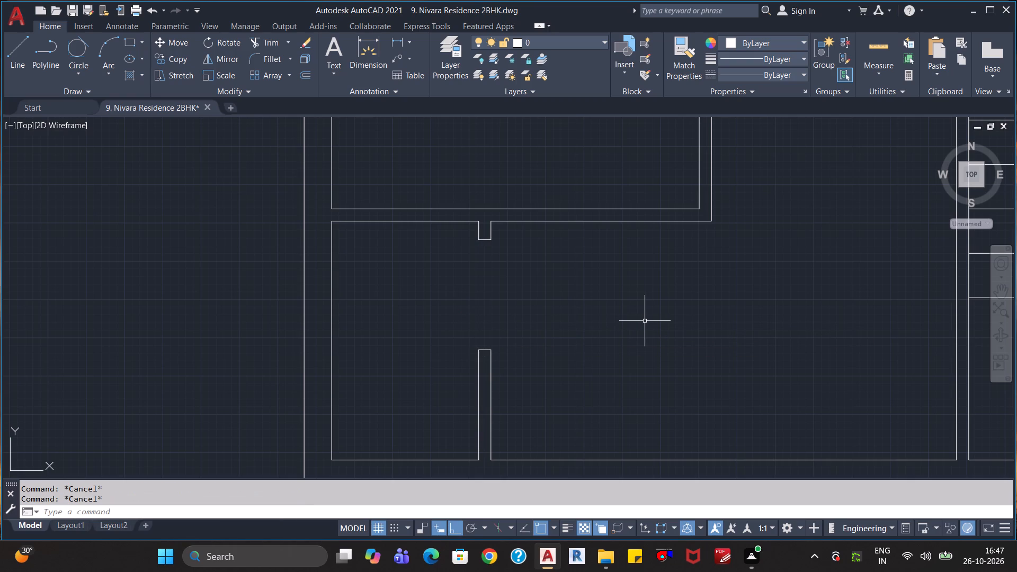
Offset the lower jamb line of the small corner room's doorway 1.3' downward within the wall.
{"action": "scroll", "coordinate": [645, 321], "scroll_direction": "down", "scroll_amount": 1}
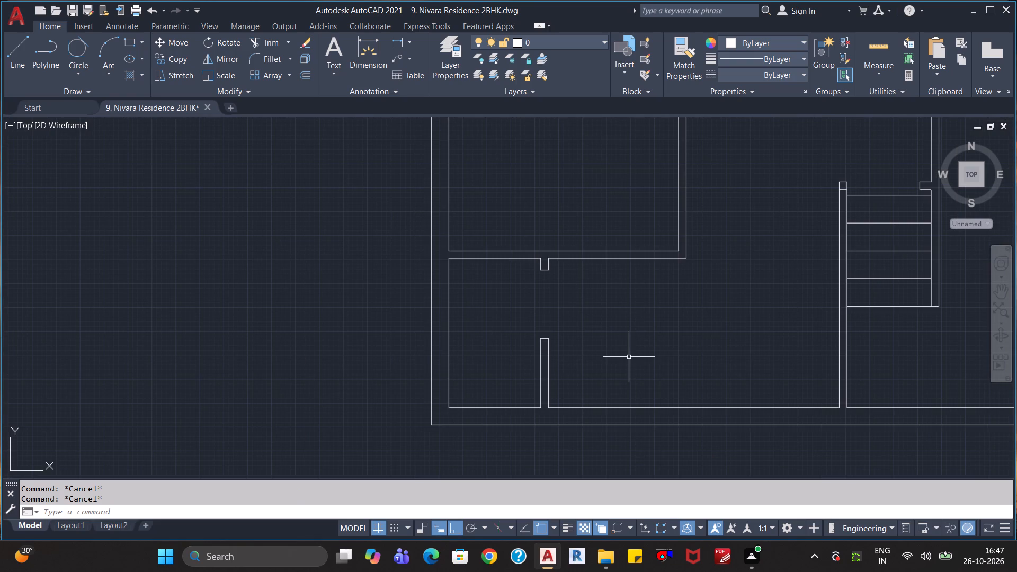
{"action": "scroll", "coordinate": [628, 359], "scroll_direction": "down", "scroll_amount": 1}
{"action": "middle_click_drag", "start_coordinate": [653, 359], "coordinate": [568, 377]}
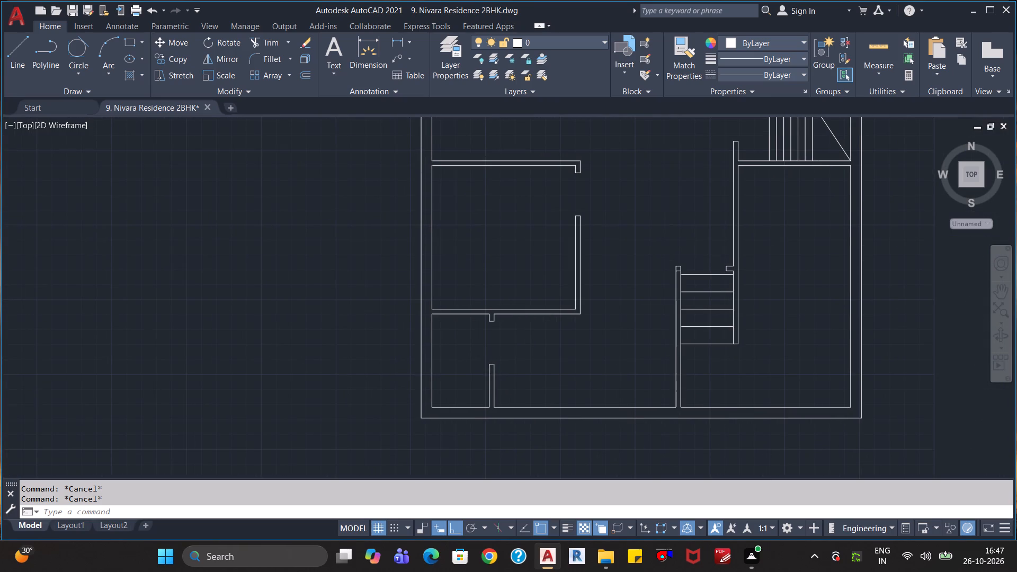
{"action": "key", "text": "o"}
{"action": "key", "text": "Return"}
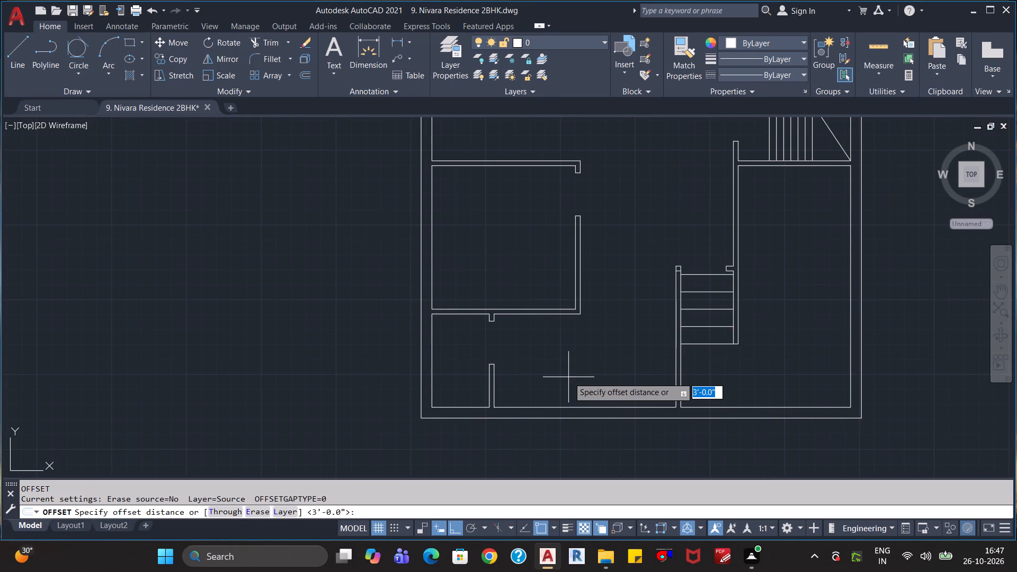
{"action": "type", "text": "1.5'\\"}
{"action": "key", "text": "BackSpace"}
{"action": "key", "text": "Return"}
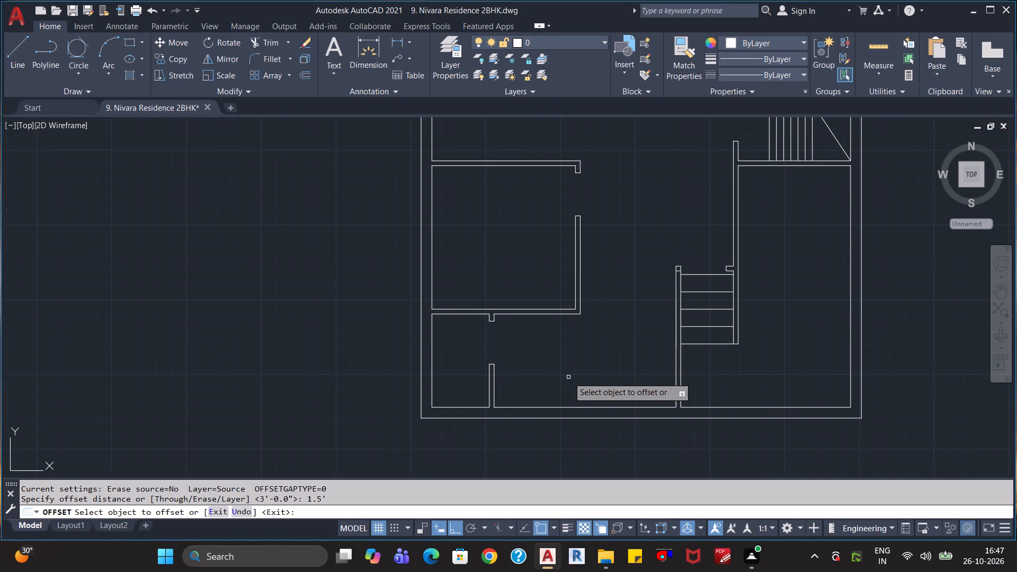
{"action": "scroll", "coordinate": [566, 378], "scroll_direction": "up", "scroll_amount": 2}
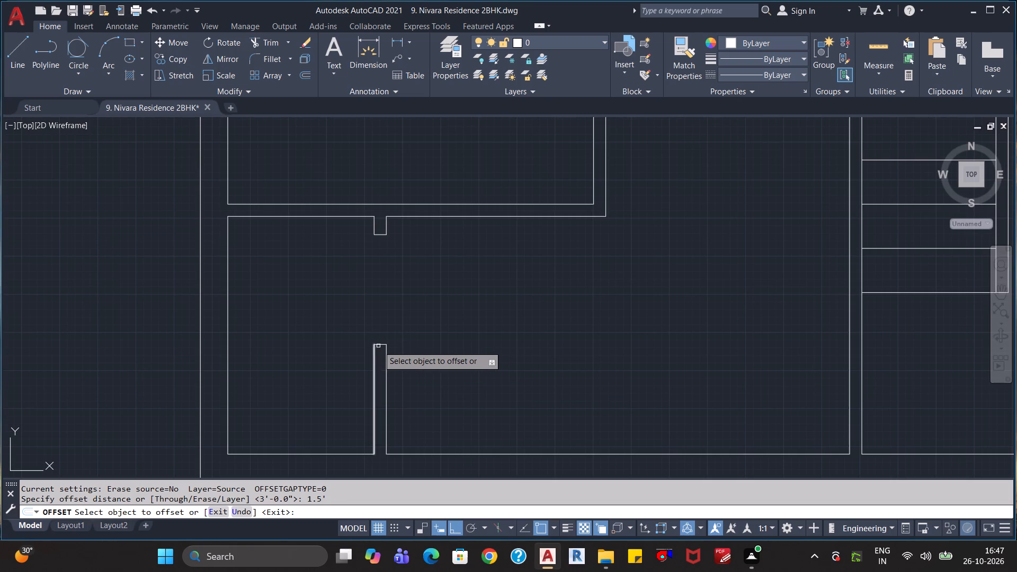
{"action": "left_click", "coordinate": [382, 345]}
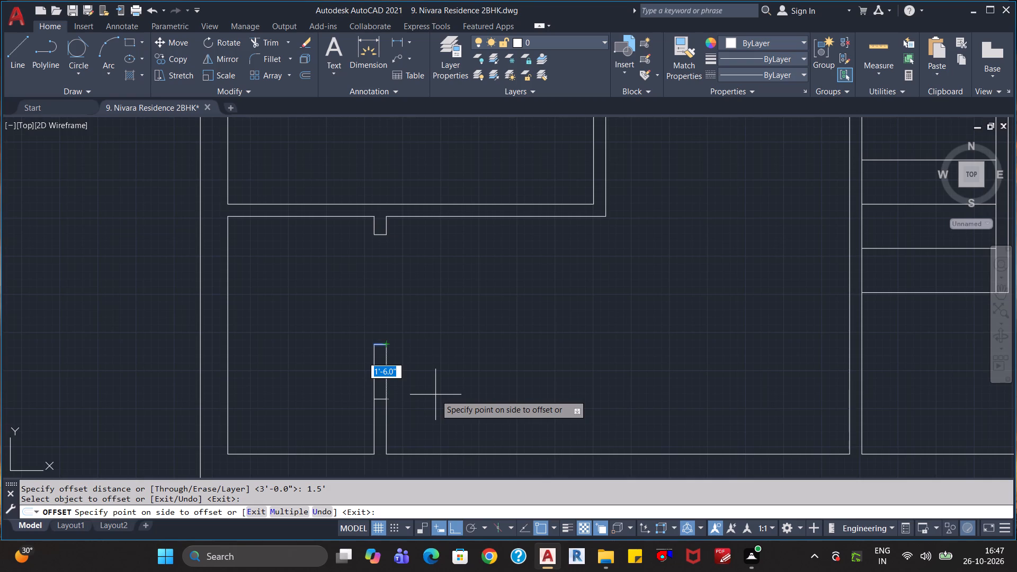
{"action": "key", "text": "1"}
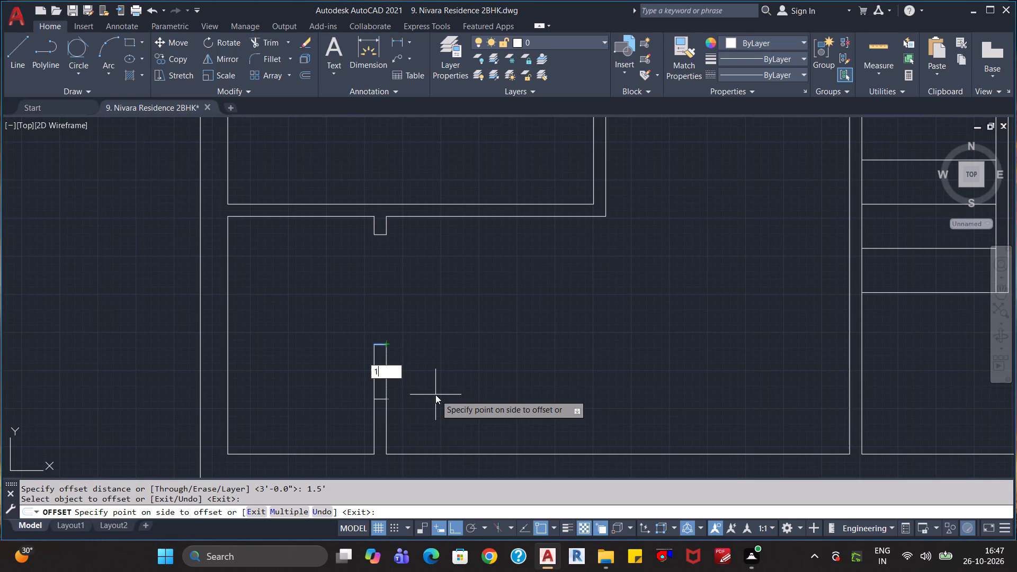
{"action": "key", "text": "period"}
{"action": "type", "text": "3'"}
{"action": "key", "text": "Return"}
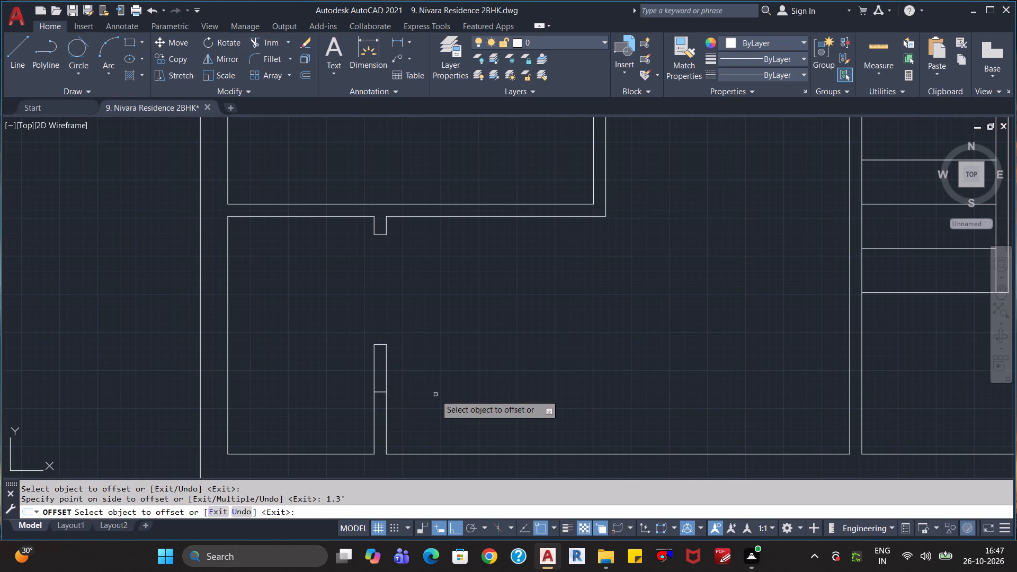
{"action": "left_click", "coordinate": [464, 391]}
{"action": "key", "text": "Escape"}
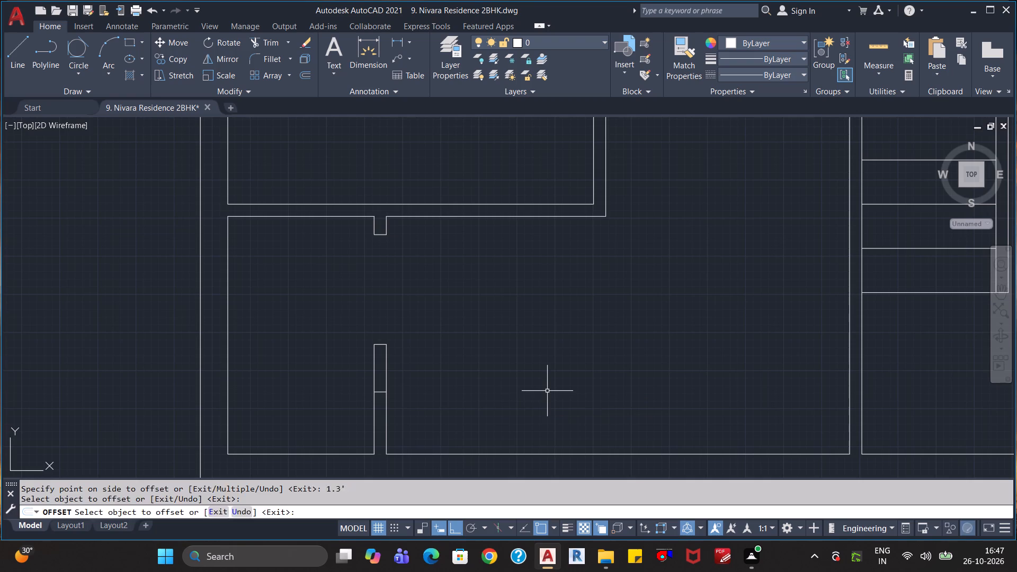
{"action": "key", "text": "Escape"}
Extend the new offset line both ways, to the corner room's left wall and the stair-side wall.
{"action": "type", "text": "ex"}
{"action": "key", "text": "Return"}
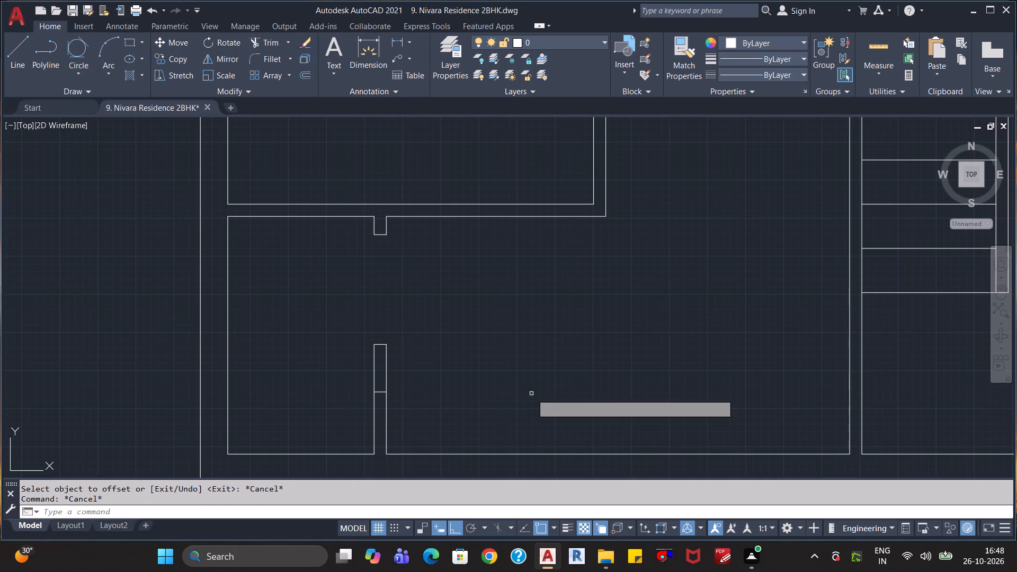
{"action": "left_click", "coordinate": [382, 392]}
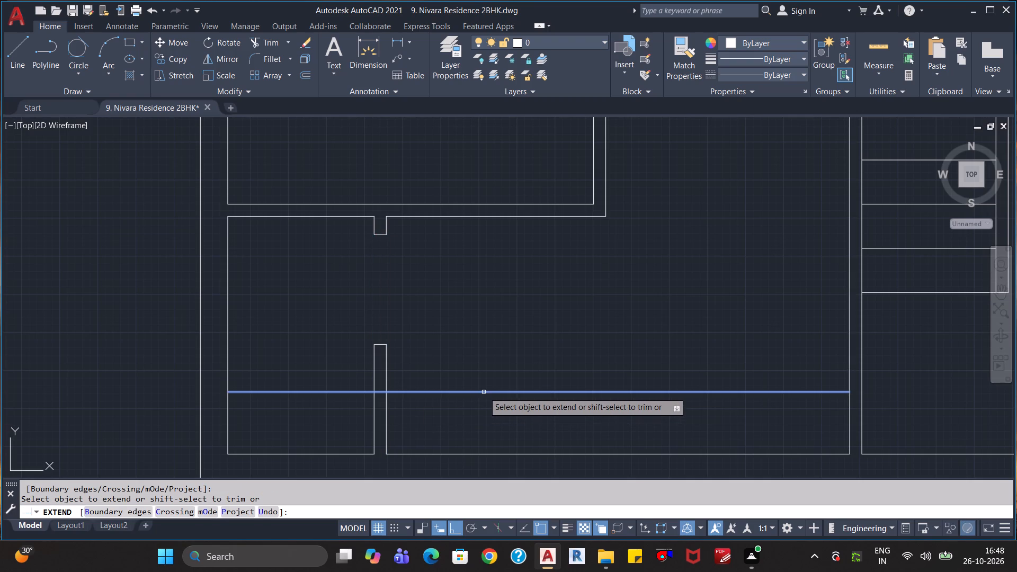
{"action": "left_click", "coordinate": [484, 392]}
{"action": "key", "text": "Escape"}
{"action": "key", "text": "Escape"}
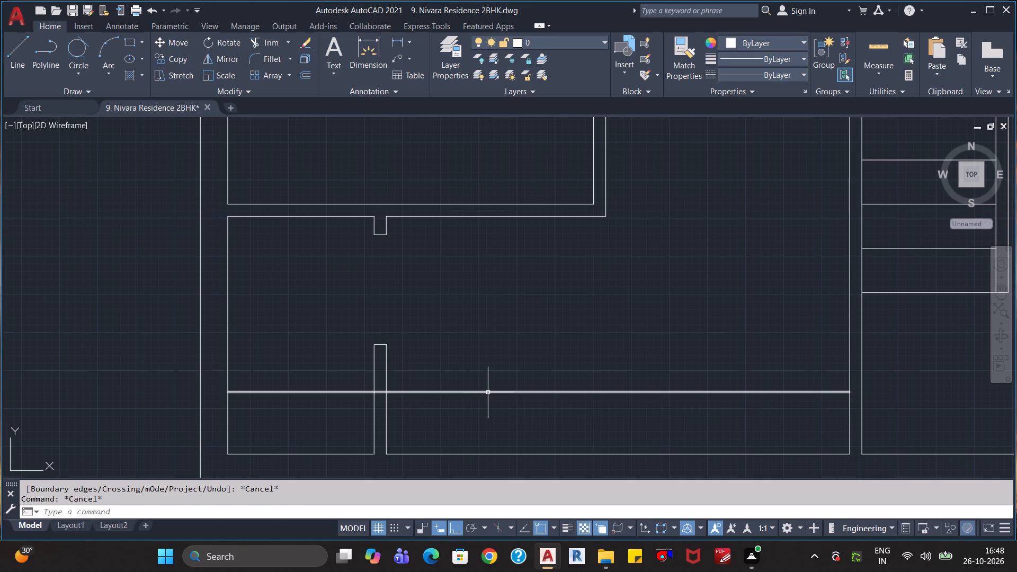
Offset the long horizontal line below the small corner room's doorway 4" downward.
{"action": "left_click", "coordinate": [488, 391]}
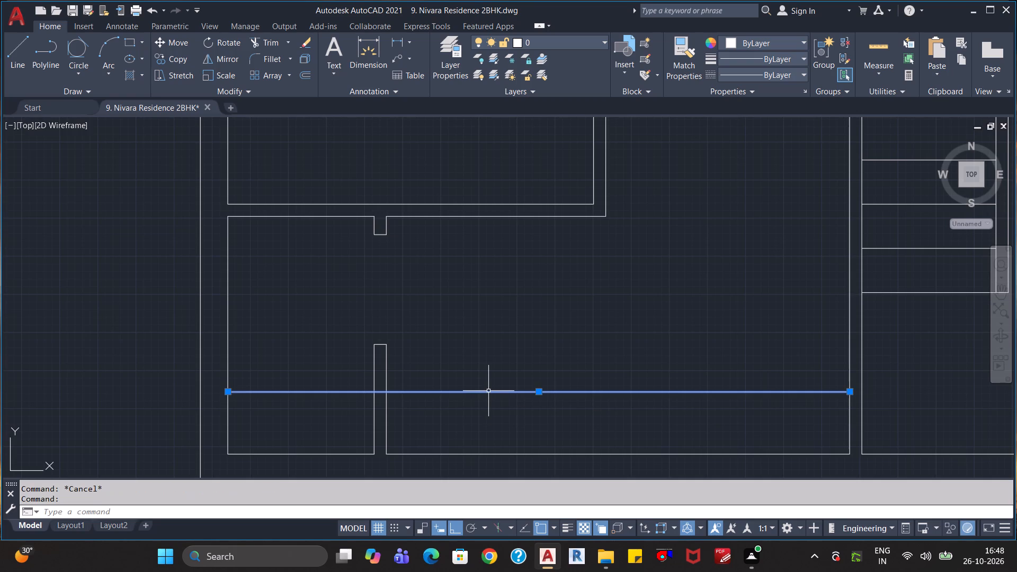
{"action": "key", "text": "o"}
{"action": "key", "text": "Return"}
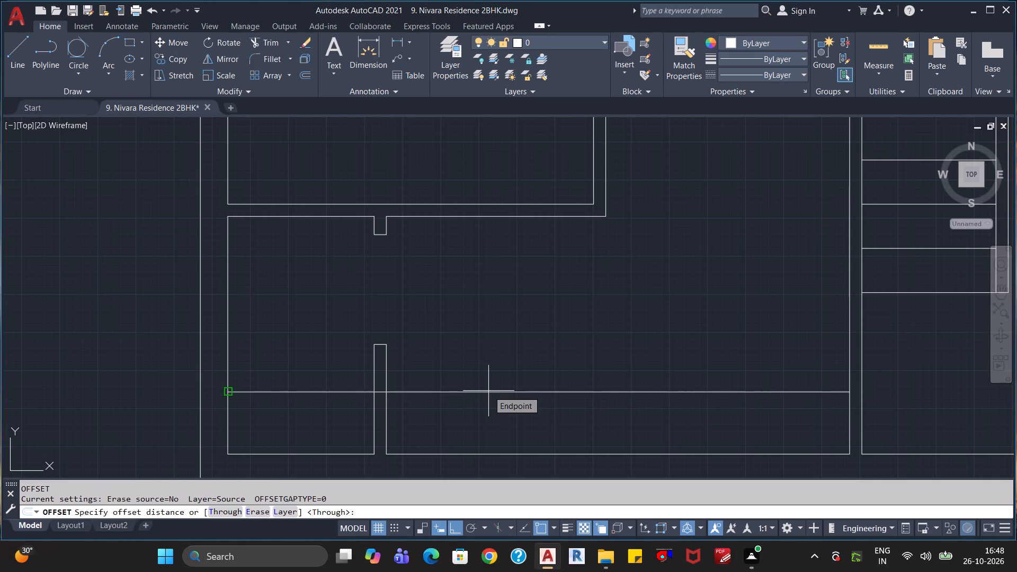
{"action": "type", "text": "4\""}
{"action": "key", "text": "Return"}
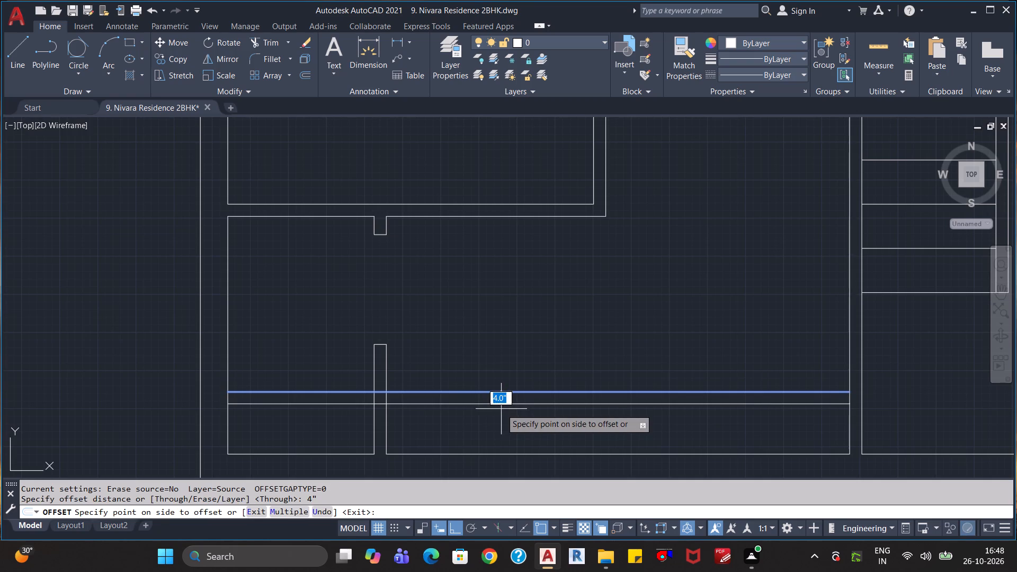
{"action": "left_click", "coordinate": [502, 415]}
{"action": "key", "text": "Escape"}
{"action": "key", "text": "Escape"}
{"action": "key", "text": "Escape"}
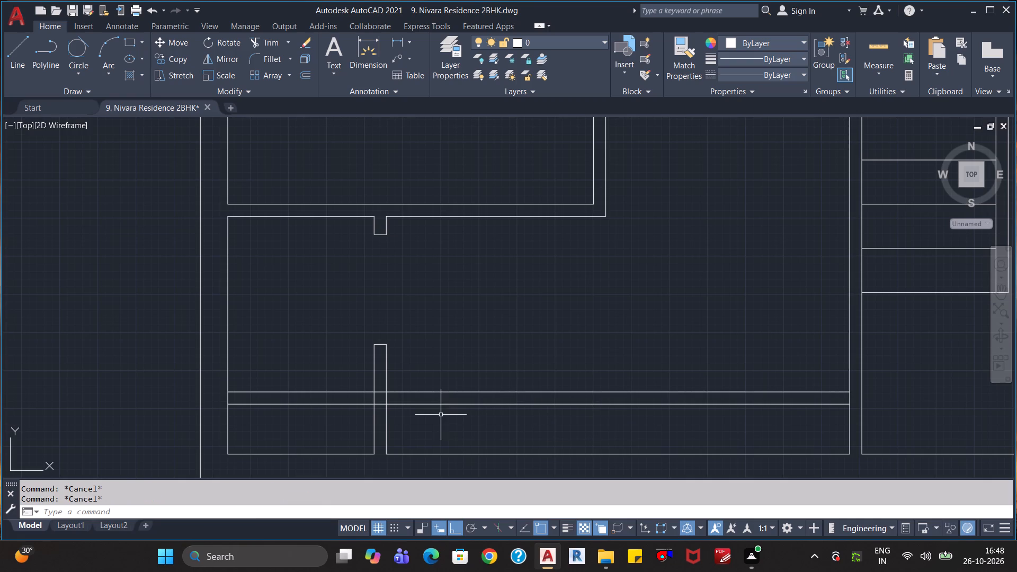
Trim the 4" line pair inside the corner room and its right wall, and open that wall's right face between the pair.
{"action": "type", "text": "tr"}
{"action": "key", "text": "Return"}
{"action": "left_click", "coordinate": [340, 390]}
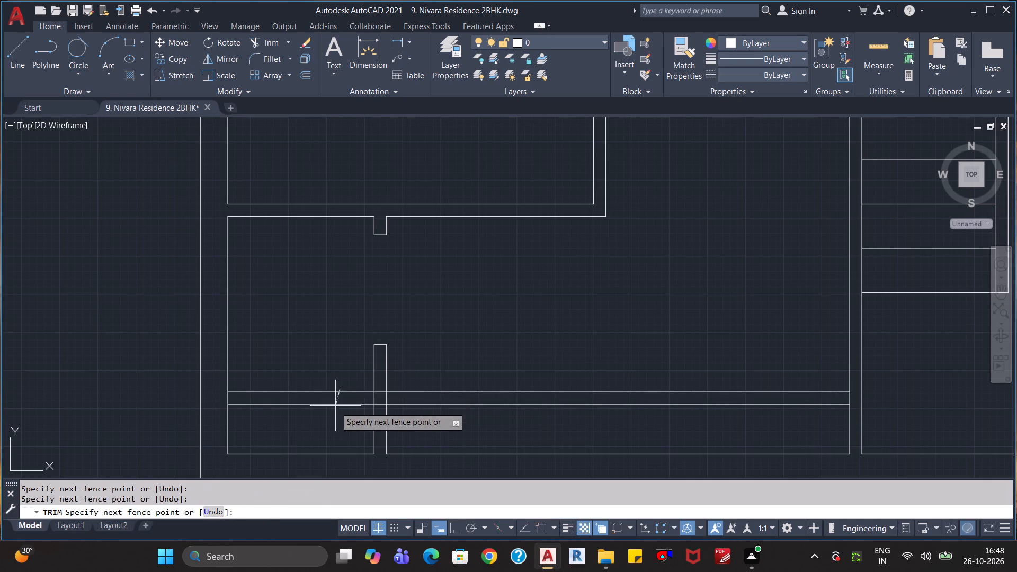
{"action": "left_click", "coordinate": [334, 414]}
{"action": "left_click", "coordinate": [379, 415]}
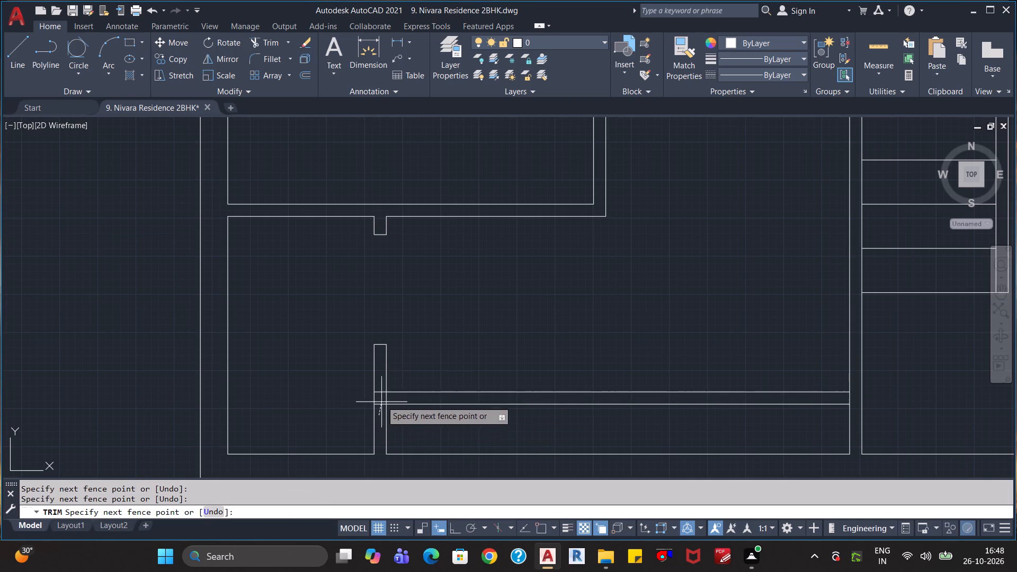
{"action": "left_click", "coordinate": [379, 385]}
{"action": "left_click", "coordinate": [386, 397]}
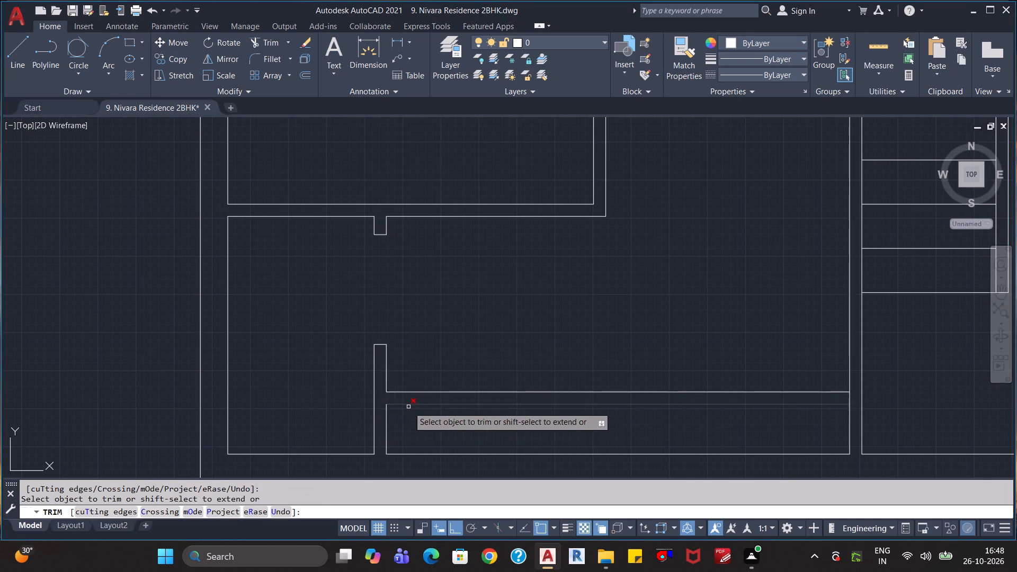
{"action": "key", "text": "Escape"}
{"action": "key", "text": "Escape"}
{"action": "key", "text": "Escape"}
Offset the inner top wall line of the small room beside the upper stair 6" downward into the room.
{"action": "scroll", "coordinate": [622, 441], "scroll_direction": "down", "scroll_amount": 1}
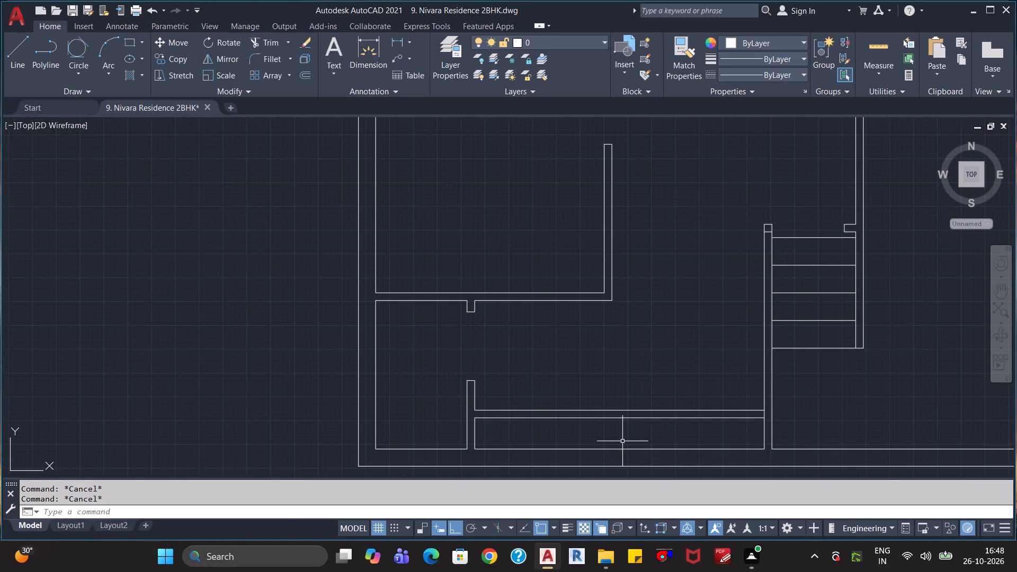
{"action": "scroll", "coordinate": [584, 390], "scroll_direction": "down", "scroll_amount": 1}
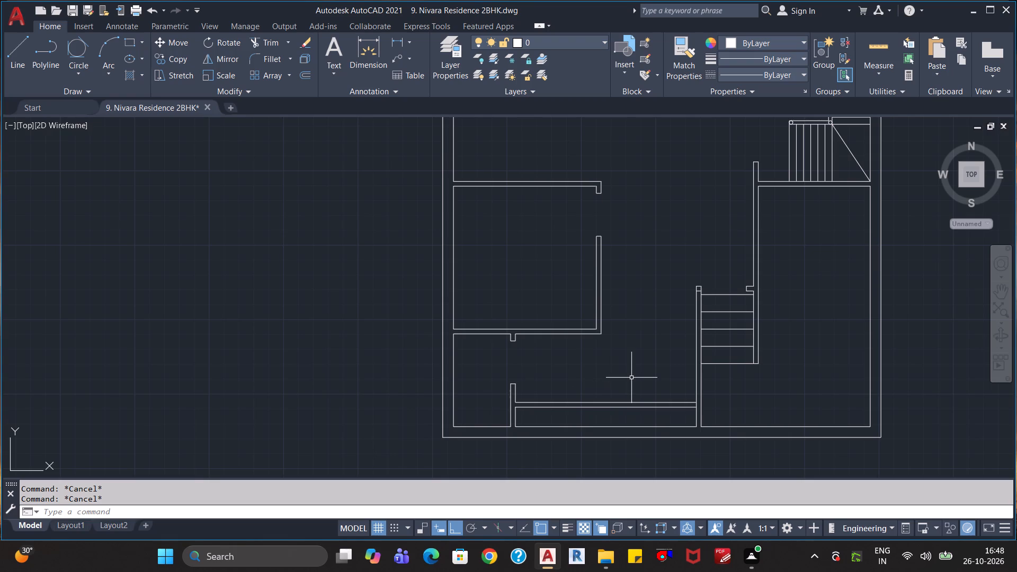
{"action": "scroll", "coordinate": [632, 344], "scroll_direction": "down", "scroll_amount": 1}
{"action": "scroll", "coordinate": [654, 269], "scroll_direction": "down", "scroll_amount": 1}
{"action": "middle_click_drag", "start_coordinate": [654, 269], "coordinate": [655, 346]}
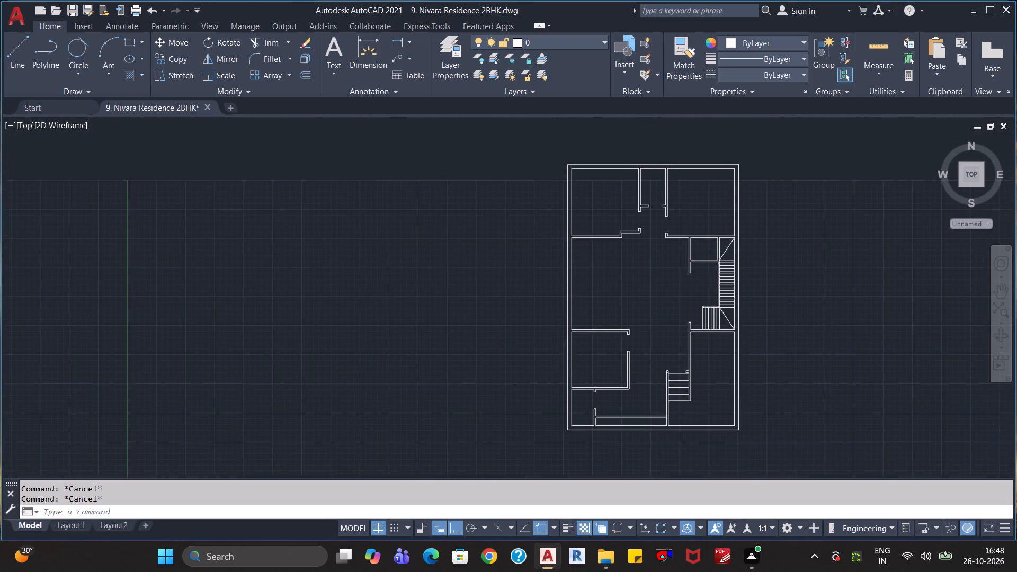
{"action": "scroll", "coordinate": [675, 272], "scroll_direction": "up", "scroll_amount": 2}
{"action": "middle_click_drag", "start_coordinate": [682, 248], "coordinate": [625, 346]}
{"action": "scroll", "coordinate": [630, 312], "scroll_direction": "up", "scroll_amount": 2}
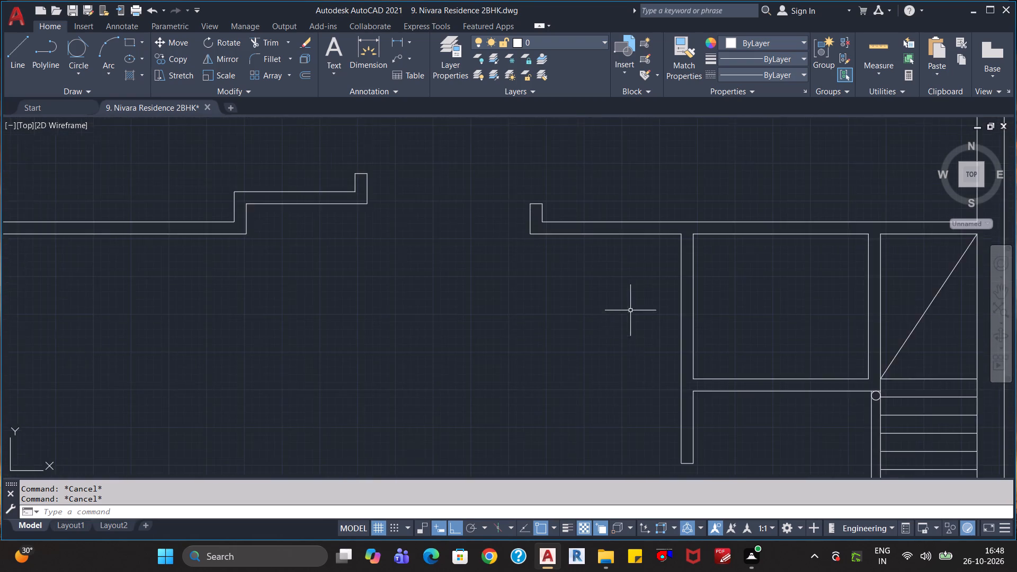
{"action": "scroll", "coordinate": [630, 309], "scroll_direction": "up", "scroll_amount": 1}
{"action": "key", "text": "o"}
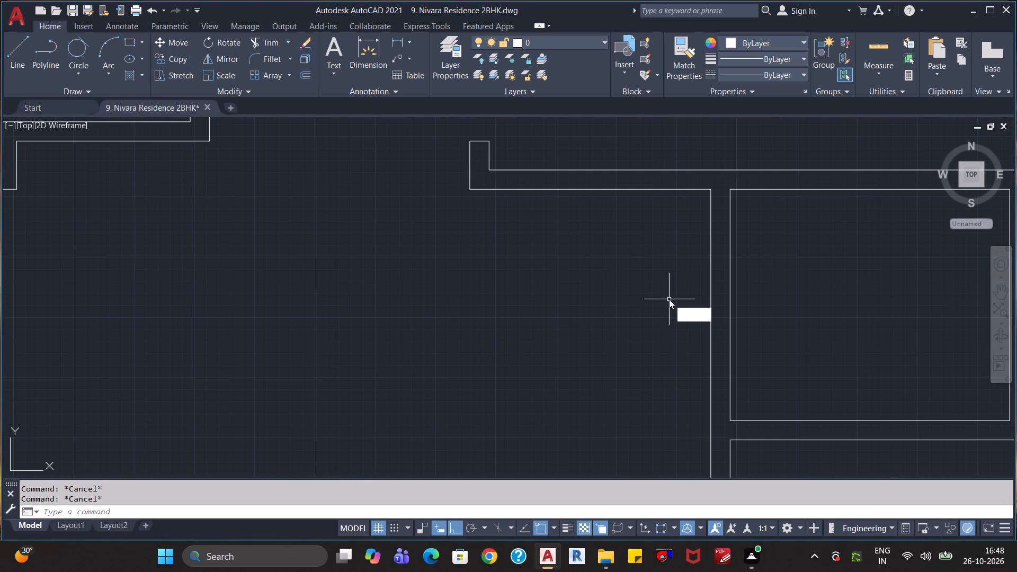
{"action": "key", "text": "Return"}
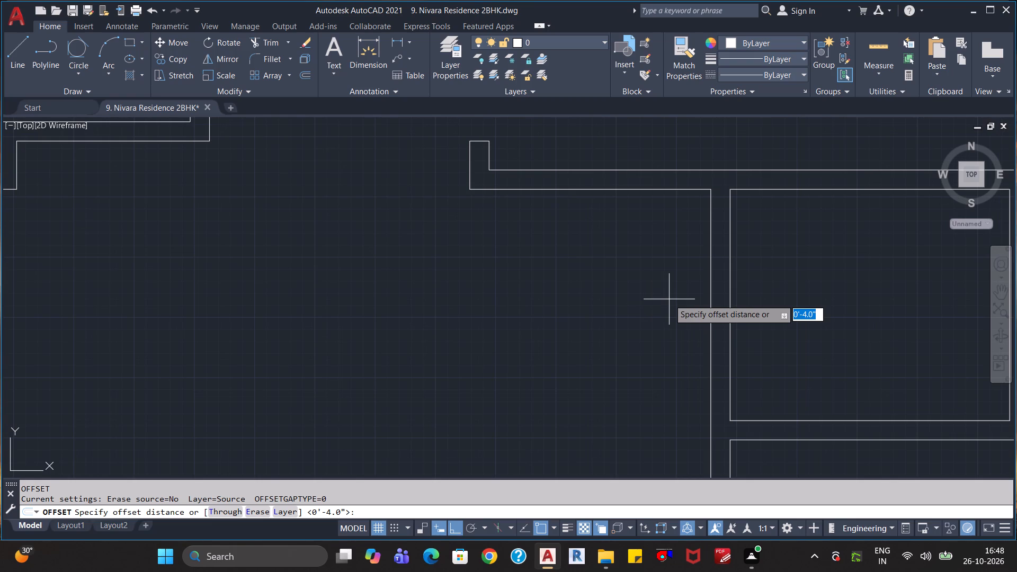
{"action": "type", "text": "6\""}
{"action": "key", "text": "Return"}
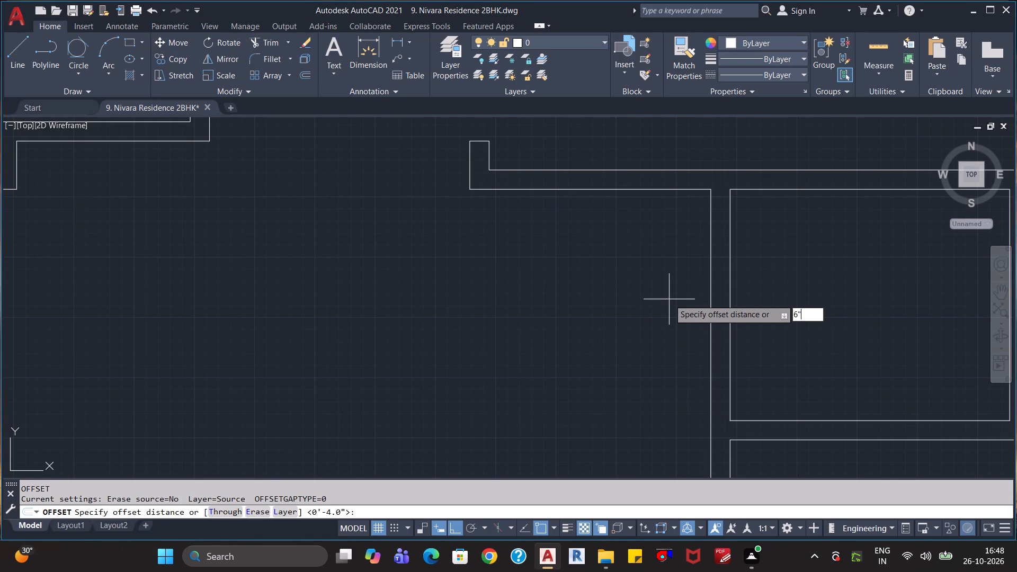
{"action": "left_click", "coordinate": [785, 189]}
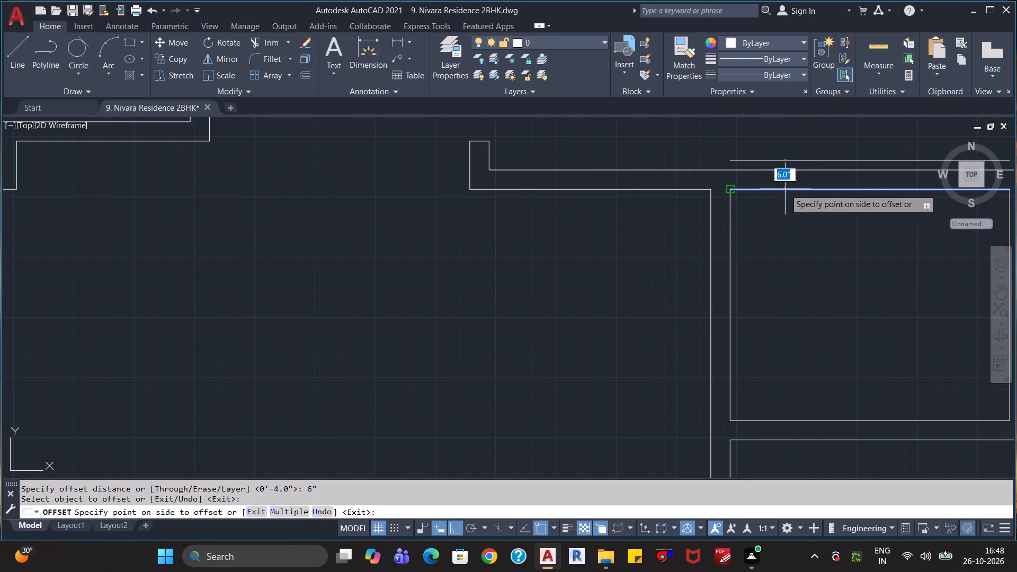
{"action": "left_click", "coordinate": [781, 235]}
{"action": "key", "text": "Escape"}
{"action": "key", "text": "Escape"}
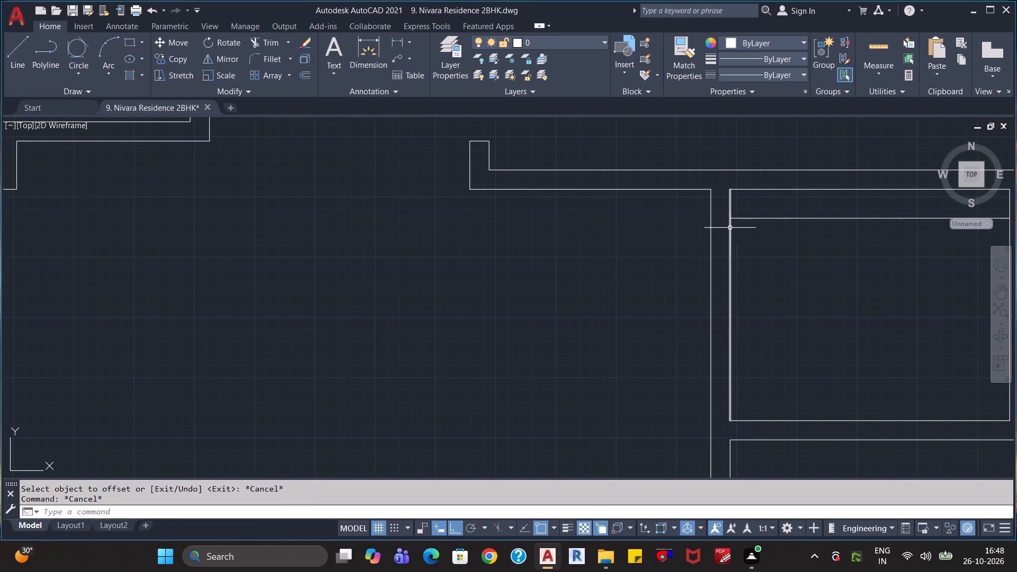
Stretch the 6" offset line leftward across the small room's left wall and trim it to a jamb between the wall faces.
{"action": "left_click", "coordinate": [752, 219]}
{"action": "left_click", "coordinate": [733, 219]}
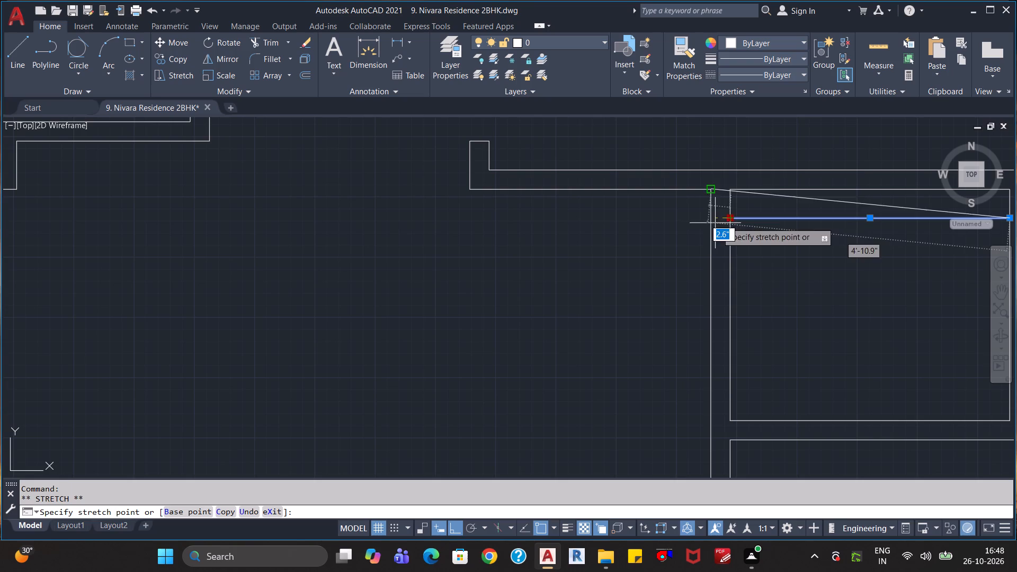
{"action": "left_click", "coordinate": [677, 227]}
{"action": "key", "text": "Escape"}
{"action": "key", "text": "Escape"}
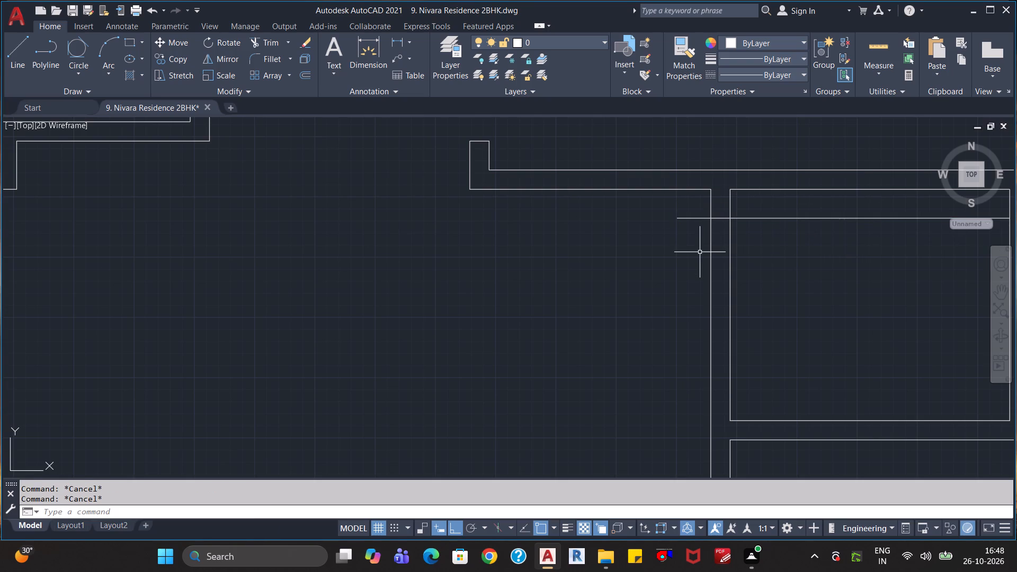
{"action": "type", "text": "tr"}
{"action": "key", "text": "Return"}
{"action": "left_click", "coordinate": [747, 220]}
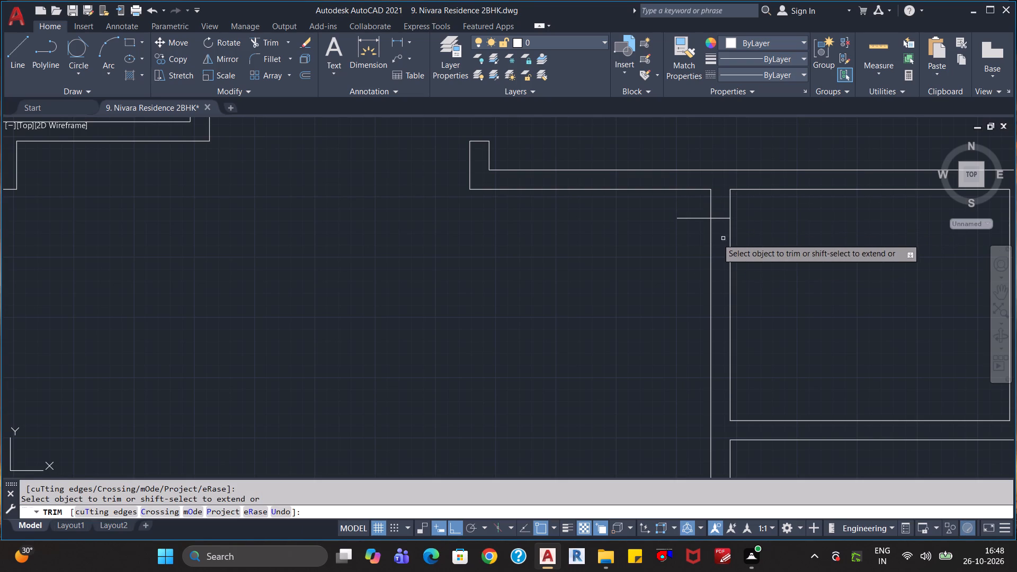
{"action": "left_click", "coordinate": [694, 218]}
{"action": "key", "text": "Escape"}
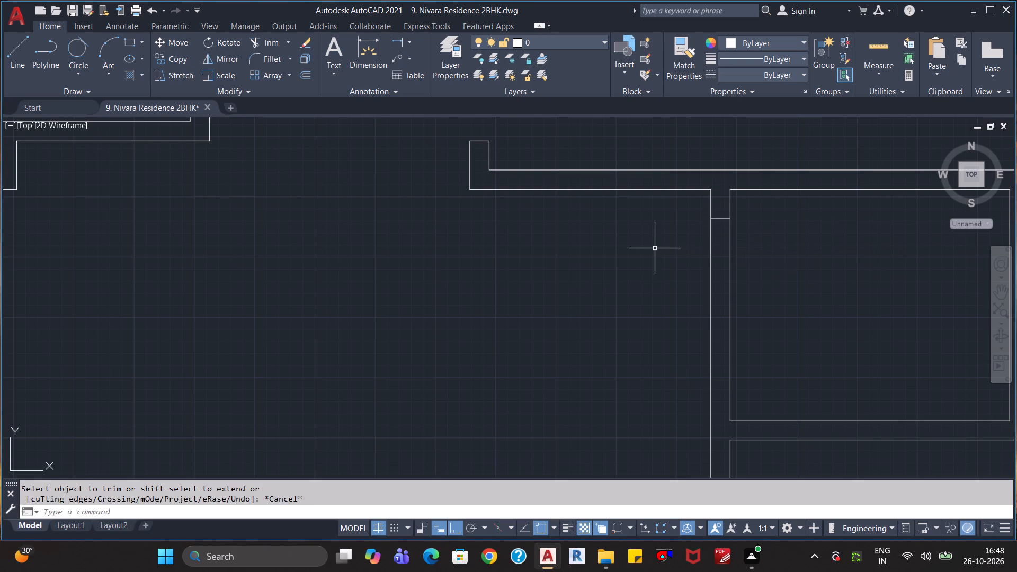
{"action": "key", "text": "Escape"}
{"action": "key", "text": "Escape"}
Offset the jamb line in the small room's left wall 2'6" downward.
{"action": "key", "text": "o"}
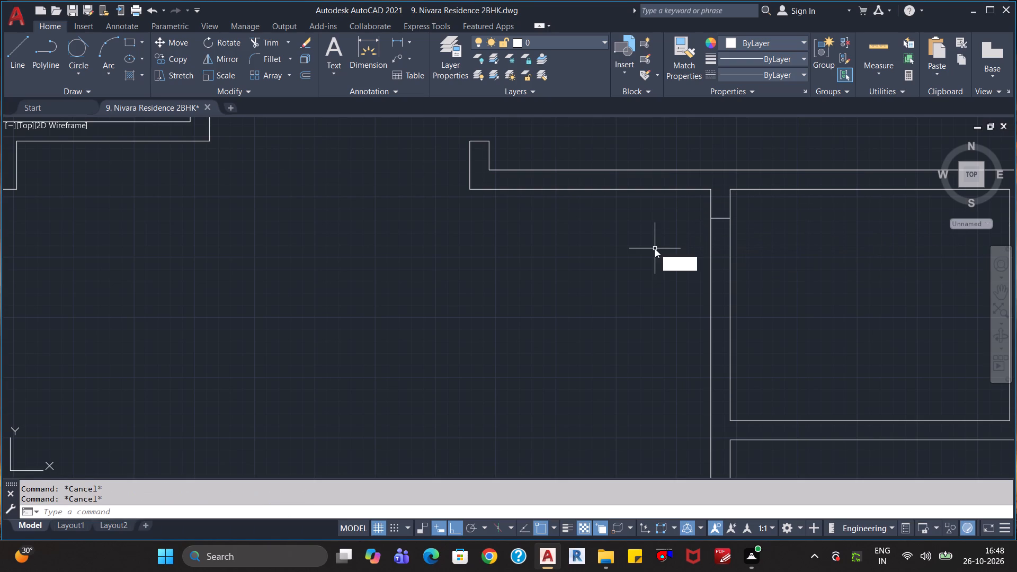
{"action": "key", "text": "Return"}
{"action": "key", "text": "2"}
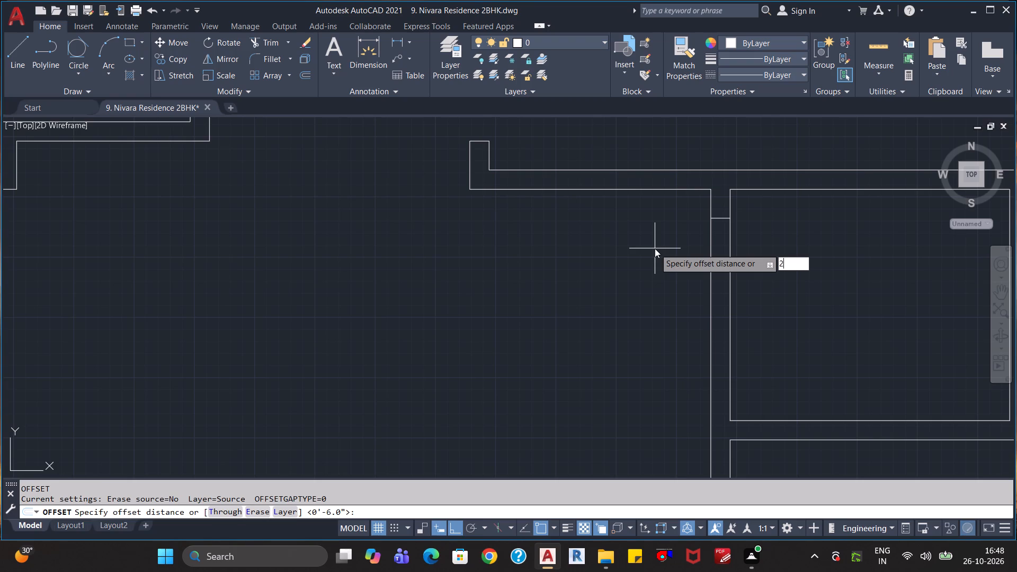
{"action": "type", "text": "'6"}
{"action": "key", "text": "shift+quotedbl"}
{"action": "key", "text": "Return"}
{"action": "left_click", "coordinate": [720, 218]}
{"action": "left_click", "coordinate": [722, 267]}
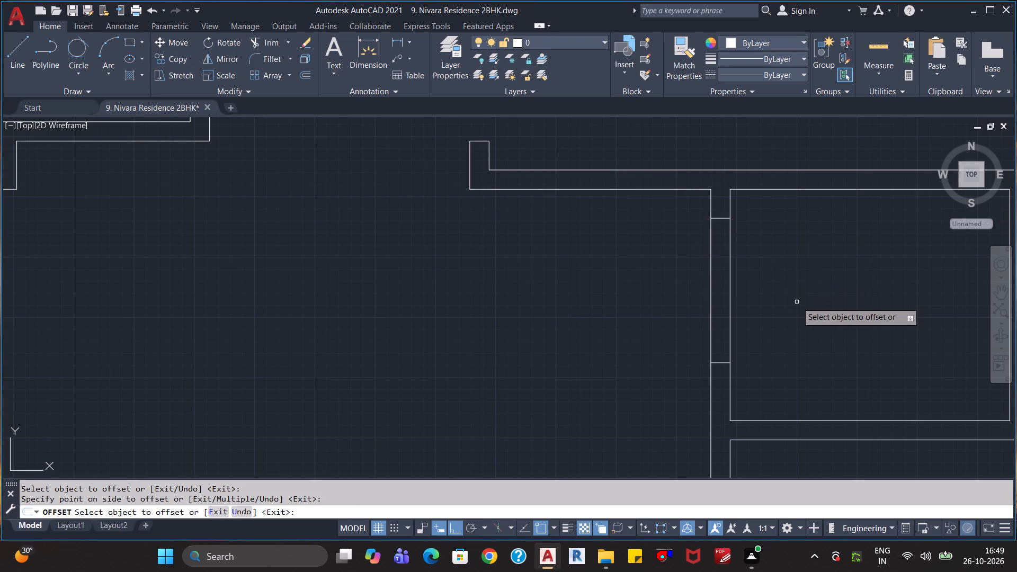
{"action": "key", "text": "Escape"}
{"action": "key", "text": "Escape"}
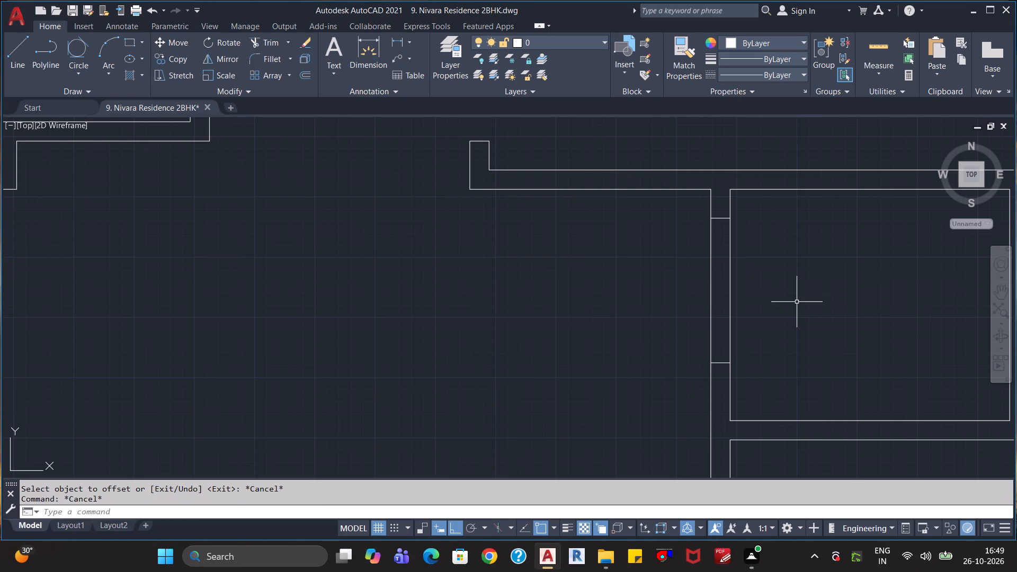
Trim both wall lines between the jambs in the small stair-side room's left wall to open its doorway.
{"action": "type", "text": "tr"}
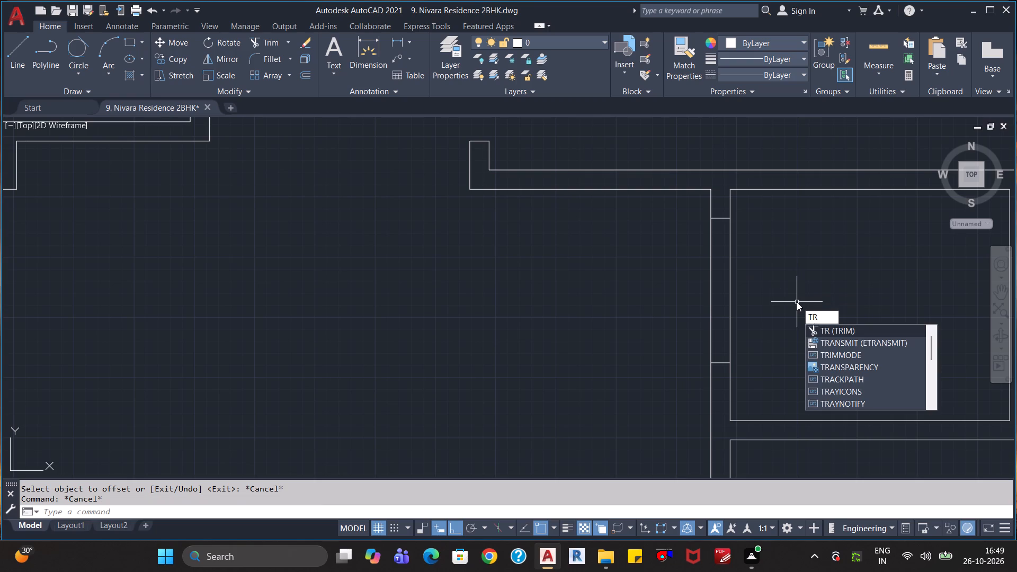
{"action": "key", "text": "Return"}
{"action": "left_click", "coordinate": [790, 302]}
{"action": "left_click", "coordinate": [683, 325]}
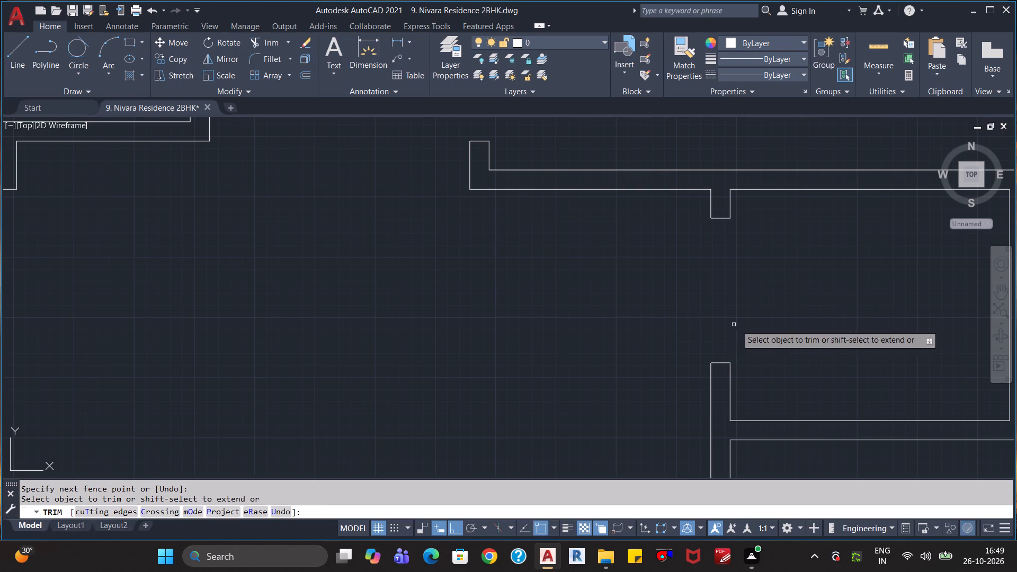
{"action": "scroll", "coordinate": [806, 309], "scroll_direction": "down", "scroll_amount": 1}
{"action": "key", "text": "Escape"}
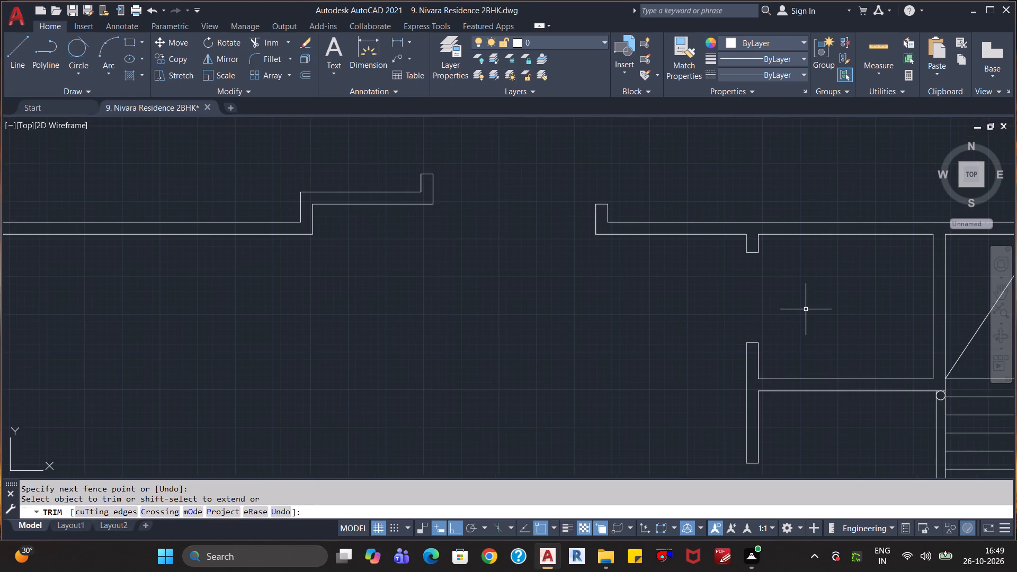
{"action": "key", "text": "Escape"}
{"action": "key", "text": "Escape"}
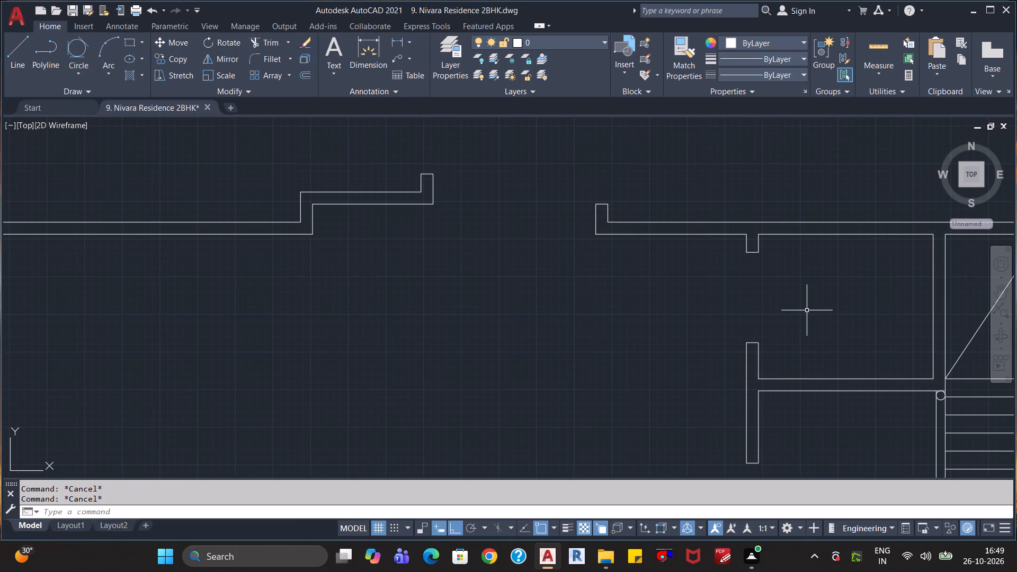
Save the drawing.
{"action": "scroll", "coordinate": [807, 310], "scroll_direction": "down", "scroll_amount": 2}
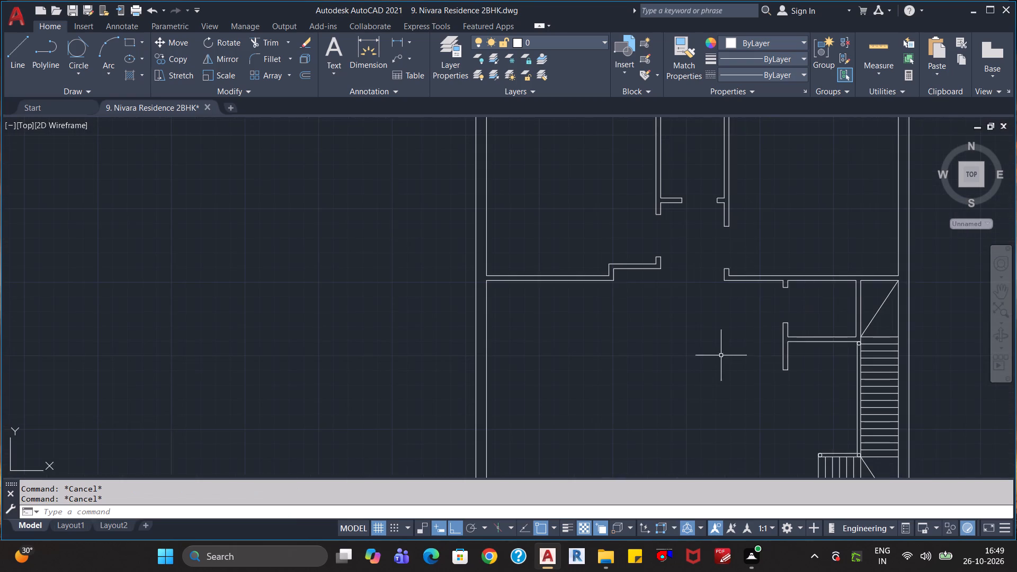
{"action": "middle_click_drag", "start_coordinate": [689, 359], "coordinate": [661, 265]}
{"action": "scroll", "coordinate": [666, 267], "scroll_direction": "down", "scroll_amount": 1}
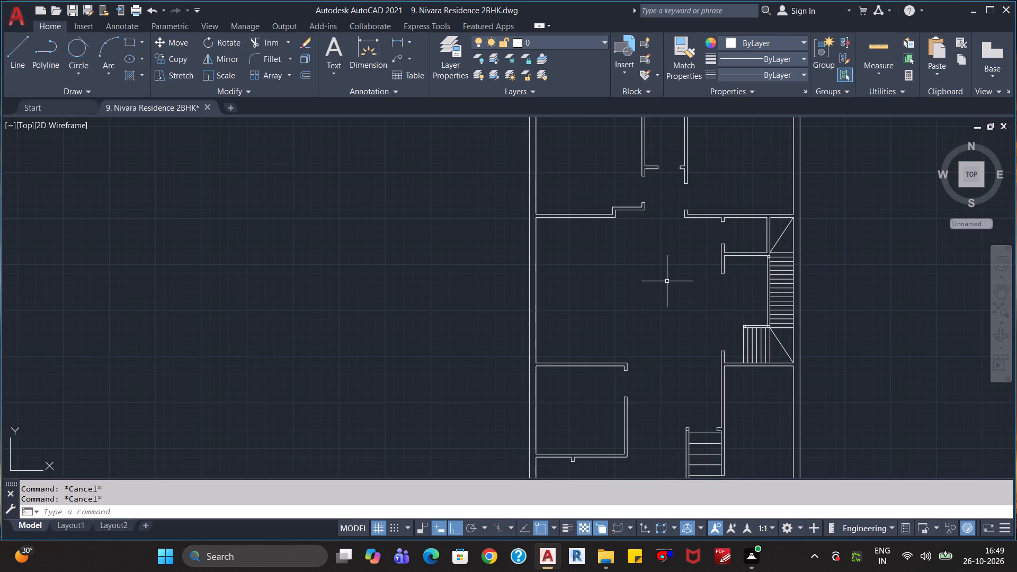
{"action": "key", "text": "ctrl+s"}
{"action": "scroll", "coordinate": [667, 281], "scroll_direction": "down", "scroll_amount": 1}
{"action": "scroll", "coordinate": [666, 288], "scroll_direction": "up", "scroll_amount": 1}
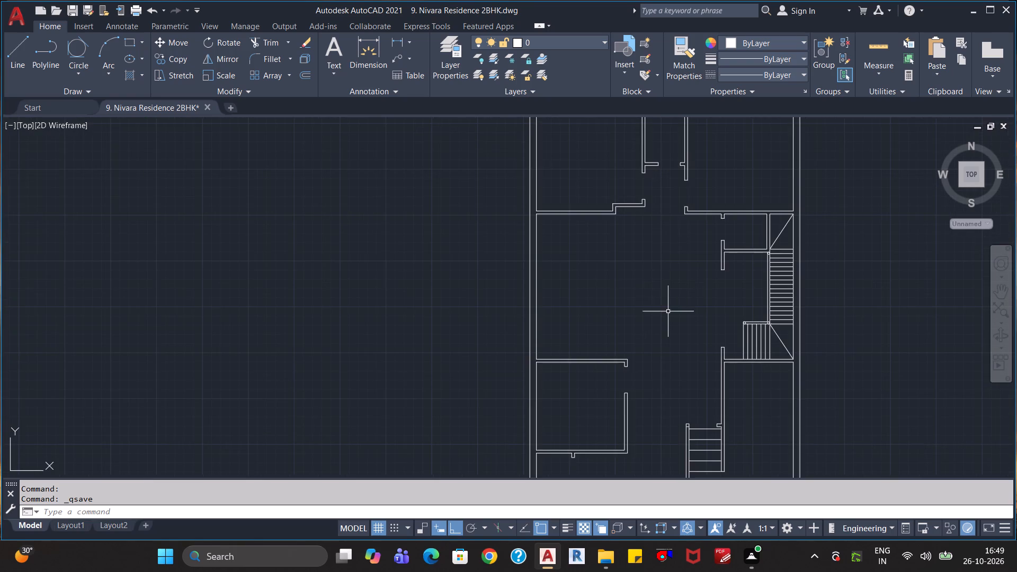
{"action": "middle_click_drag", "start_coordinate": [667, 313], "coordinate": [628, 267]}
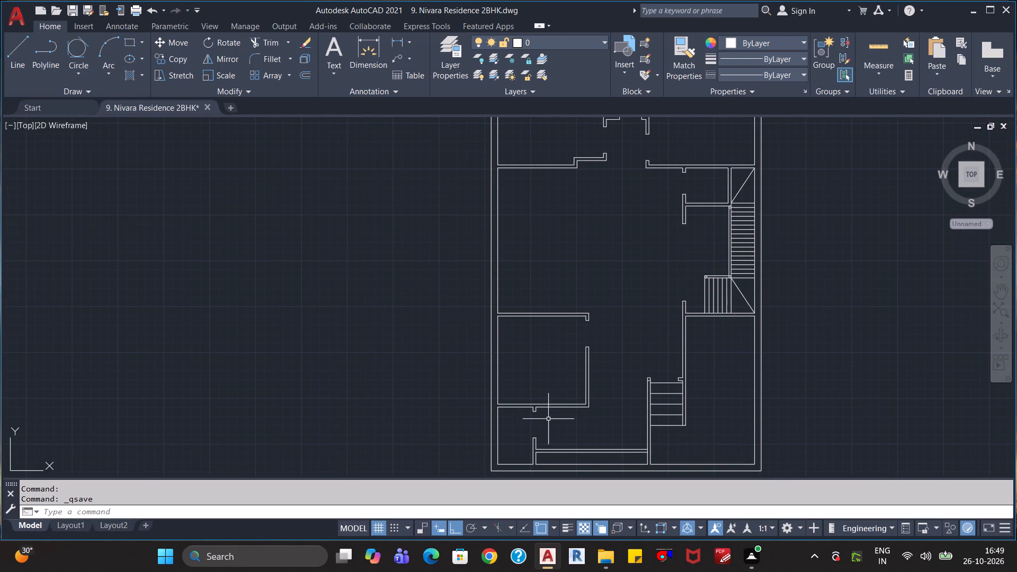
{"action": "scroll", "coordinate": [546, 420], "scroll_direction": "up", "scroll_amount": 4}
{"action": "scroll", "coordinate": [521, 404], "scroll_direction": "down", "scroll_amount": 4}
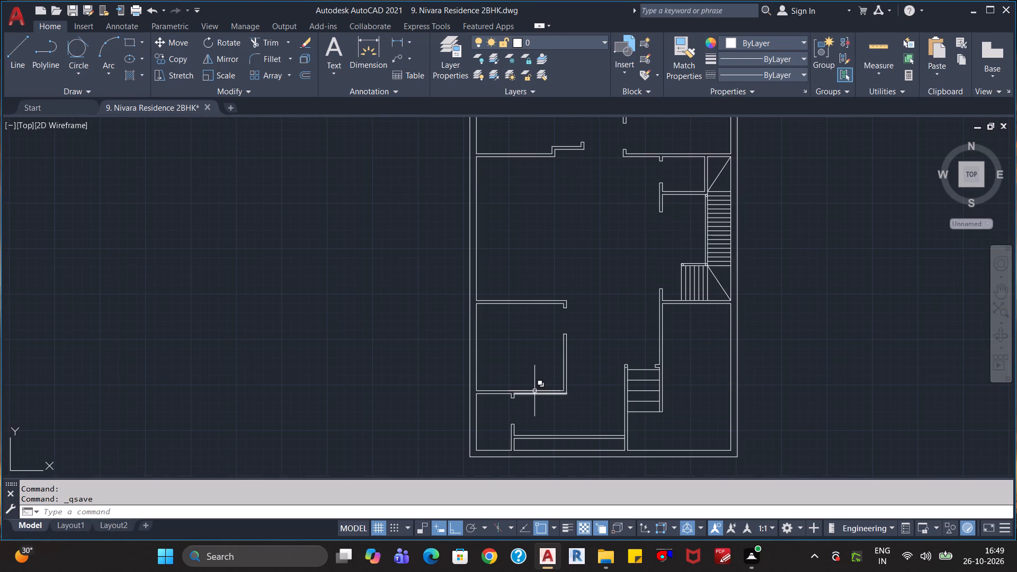
Quick-measure the width and length of the south-east space beside the lower stair flight.
{"action": "scroll", "coordinate": [613, 316], "scroll_direction": "up", "scroll_amount": 1}
{"action": "scroll", "coordinate": [613, 316], "scroll_direction": "down", "scroll_amount": 3}
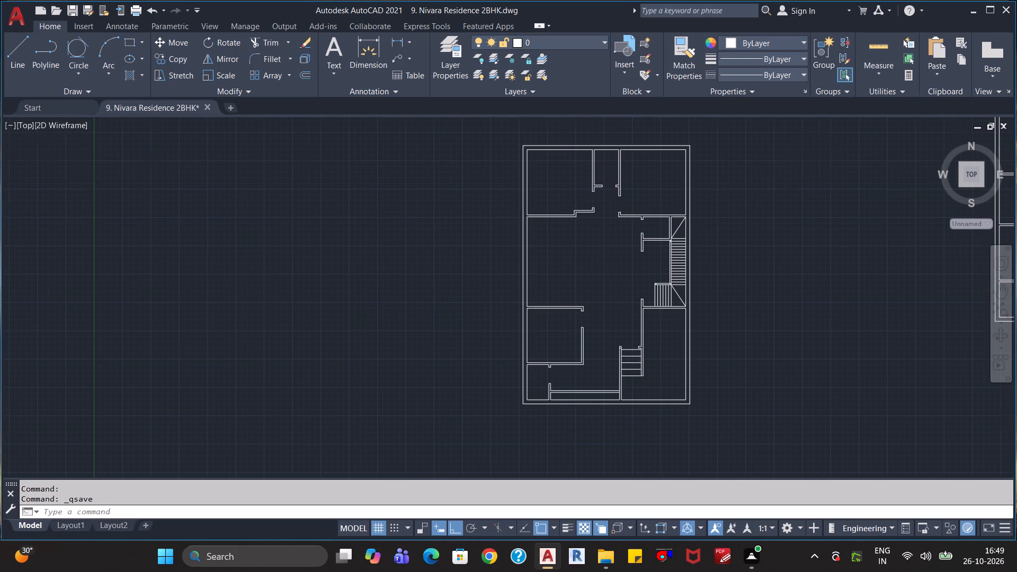
{"action": "scroll", "coordinate": [617, 316], "scroll_direction": "up", "scroll_amount": 3}
{"action": "scroll", "coordinate": [697, 395], "scroll_direction": "down", "scroll_amount": 1}
{"action": "middle_click_drag", "start_coordinate": [743, 420], "coordinate": [622, 293]}
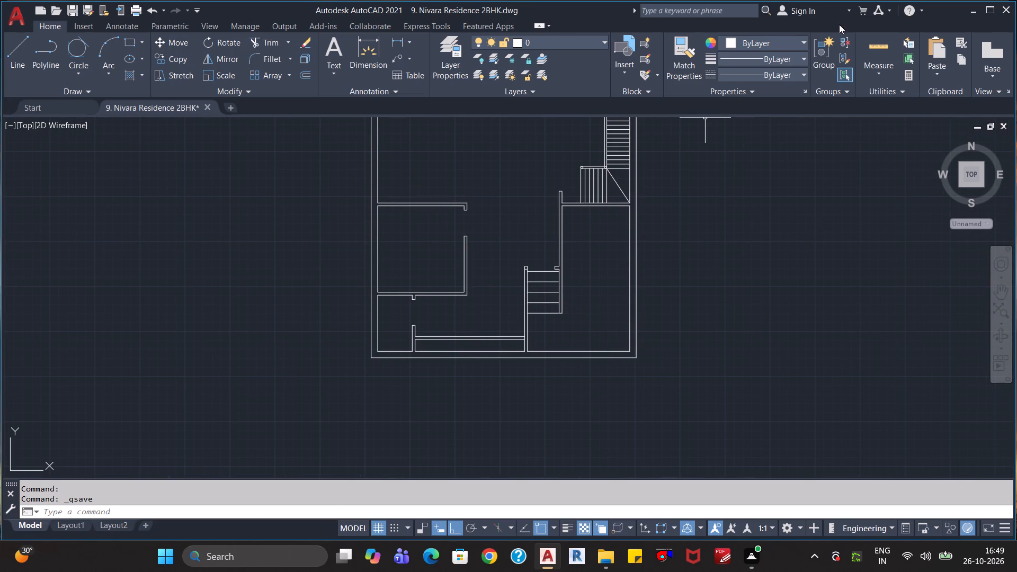
{"action": "left_click", "coordinate": [868, 43]}
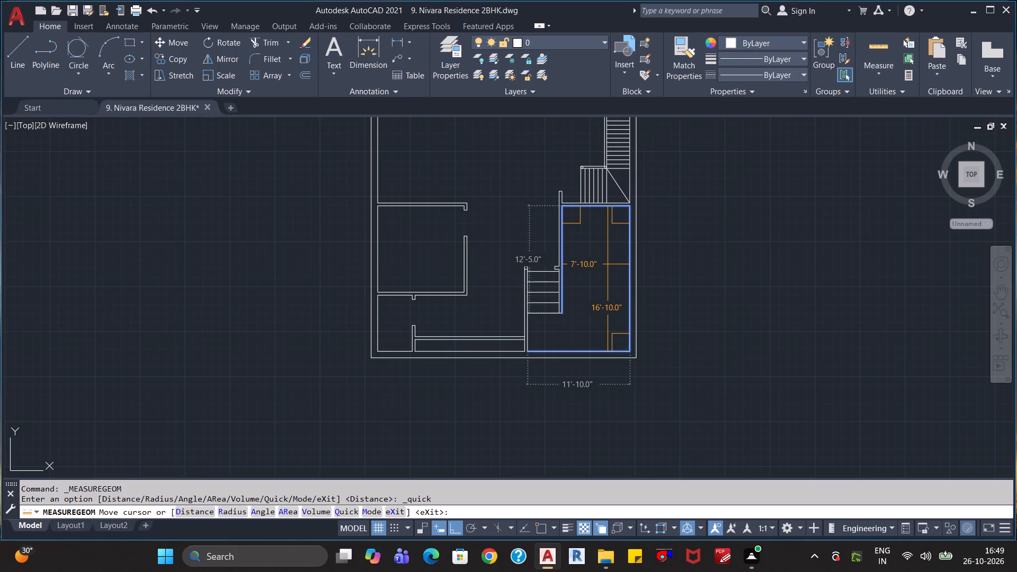
{"action": "scroll", "coordinate": [608, 264], "scroll_direction": "down", "scroll_amount": 1}
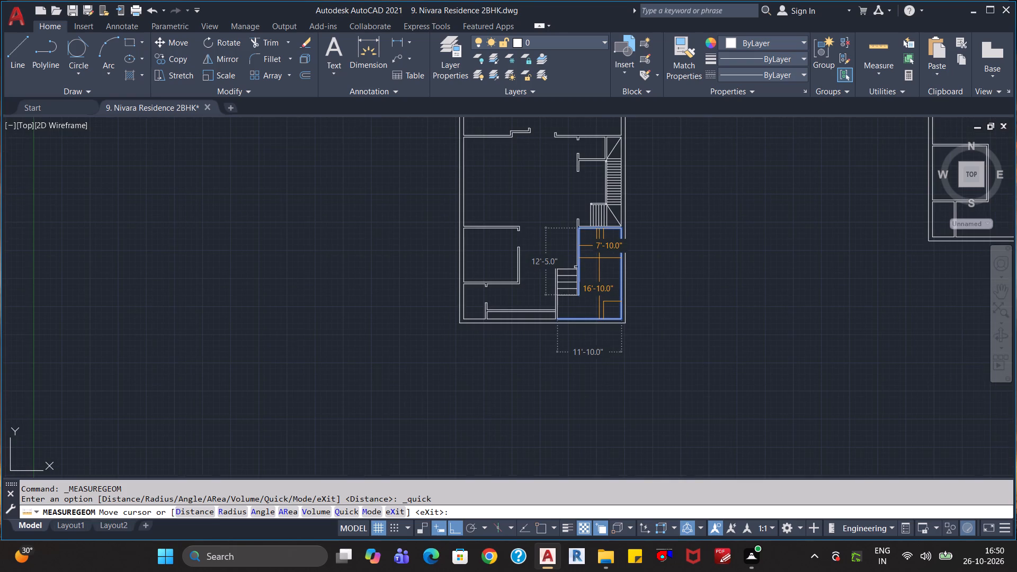
{"action": "scroll", "coordinate": [599, 258], "scroll_direction": "up", "scroll_amount": 2}
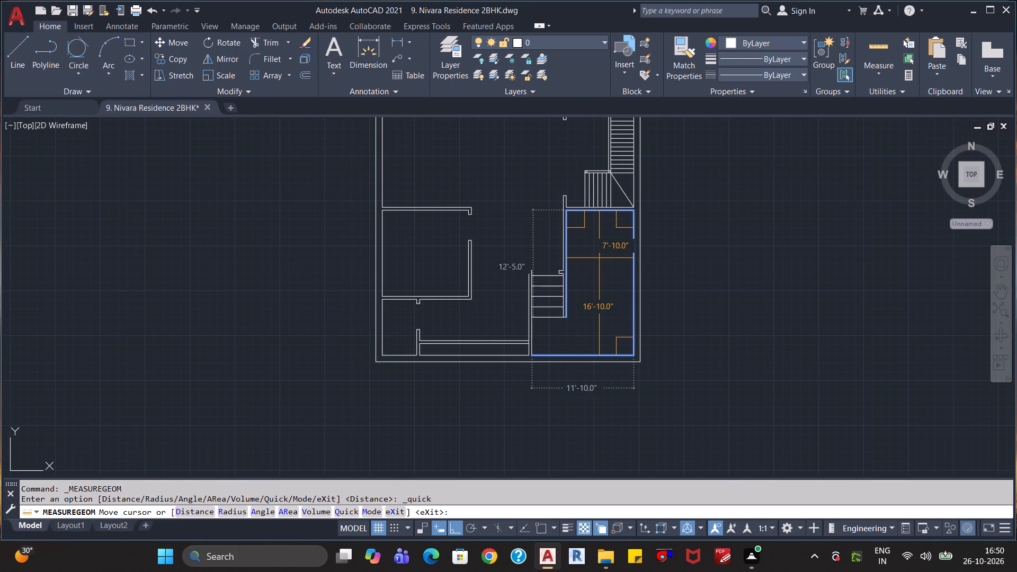
{"action": "key", "text": "Escape"}
{"action": "key", "text": "Escape"}
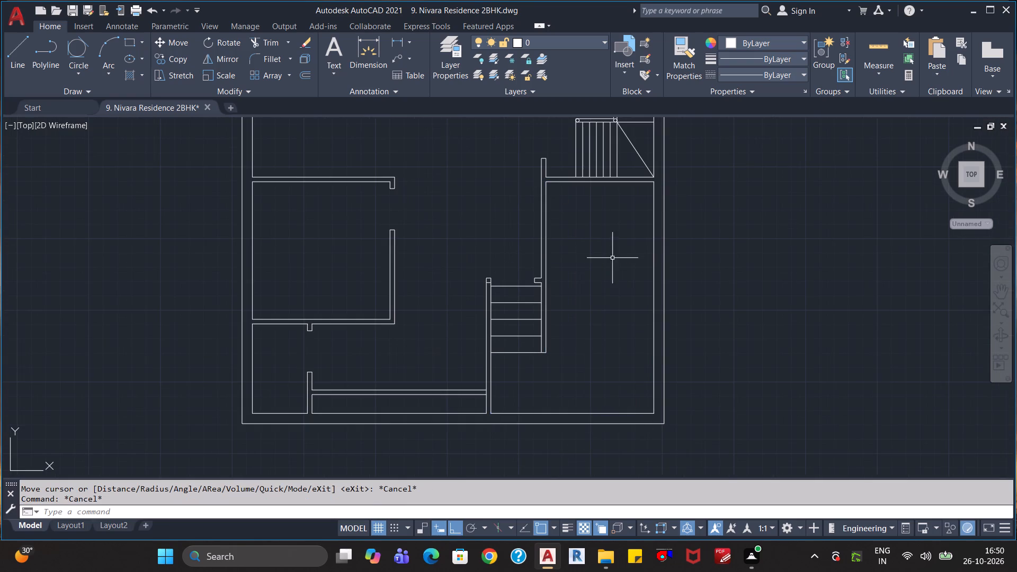
{"action": "scroll", "coordinate": [701, 269], "scroll_direction": "down", "scroll_amount": 2}
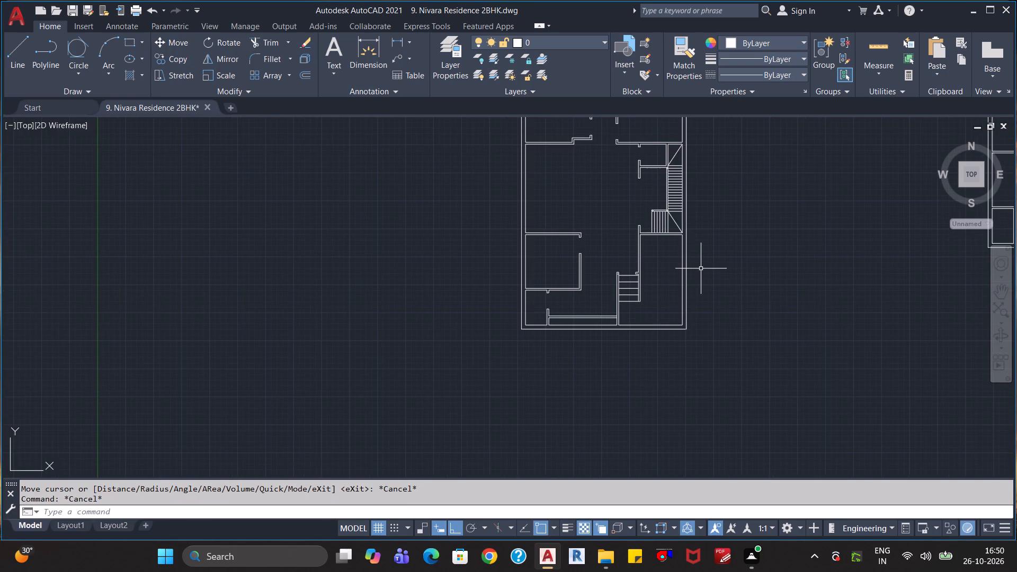